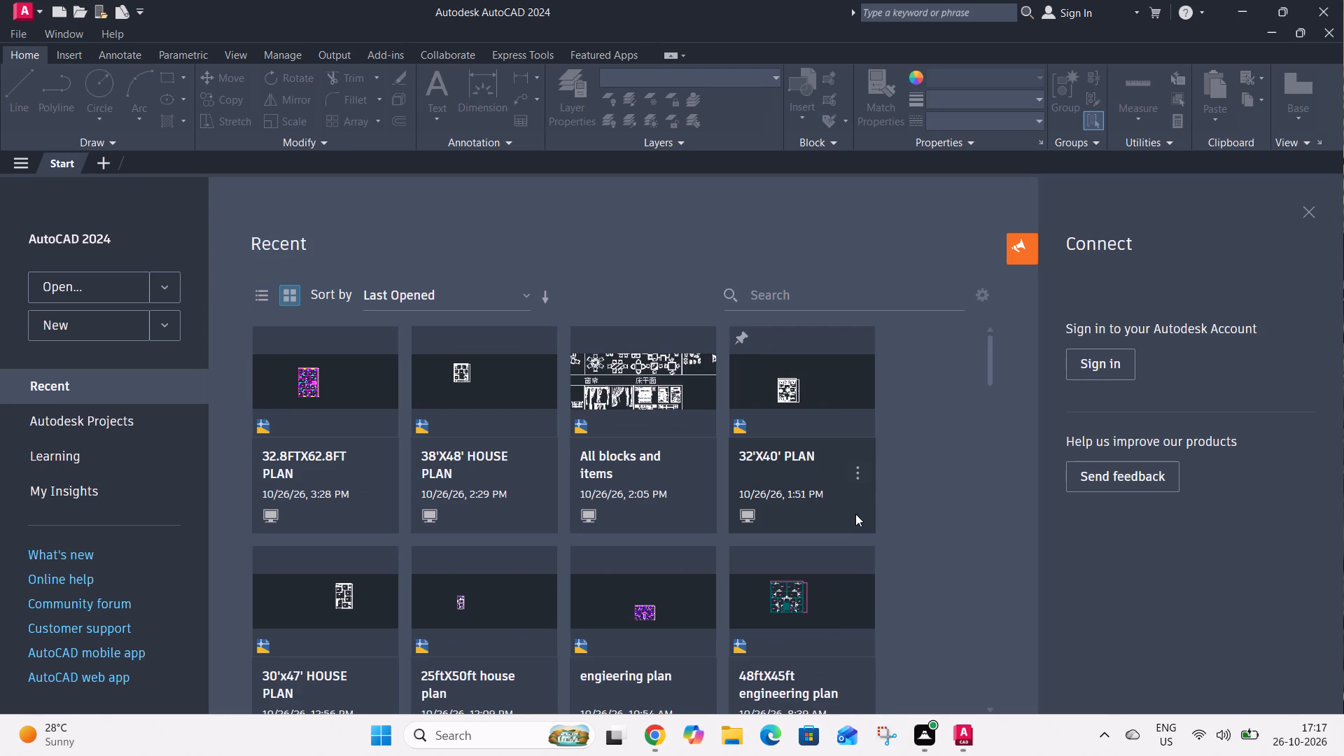
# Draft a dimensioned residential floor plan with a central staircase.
# Create a new blank drawing.
pyautogui.tripleClick(106, 328)
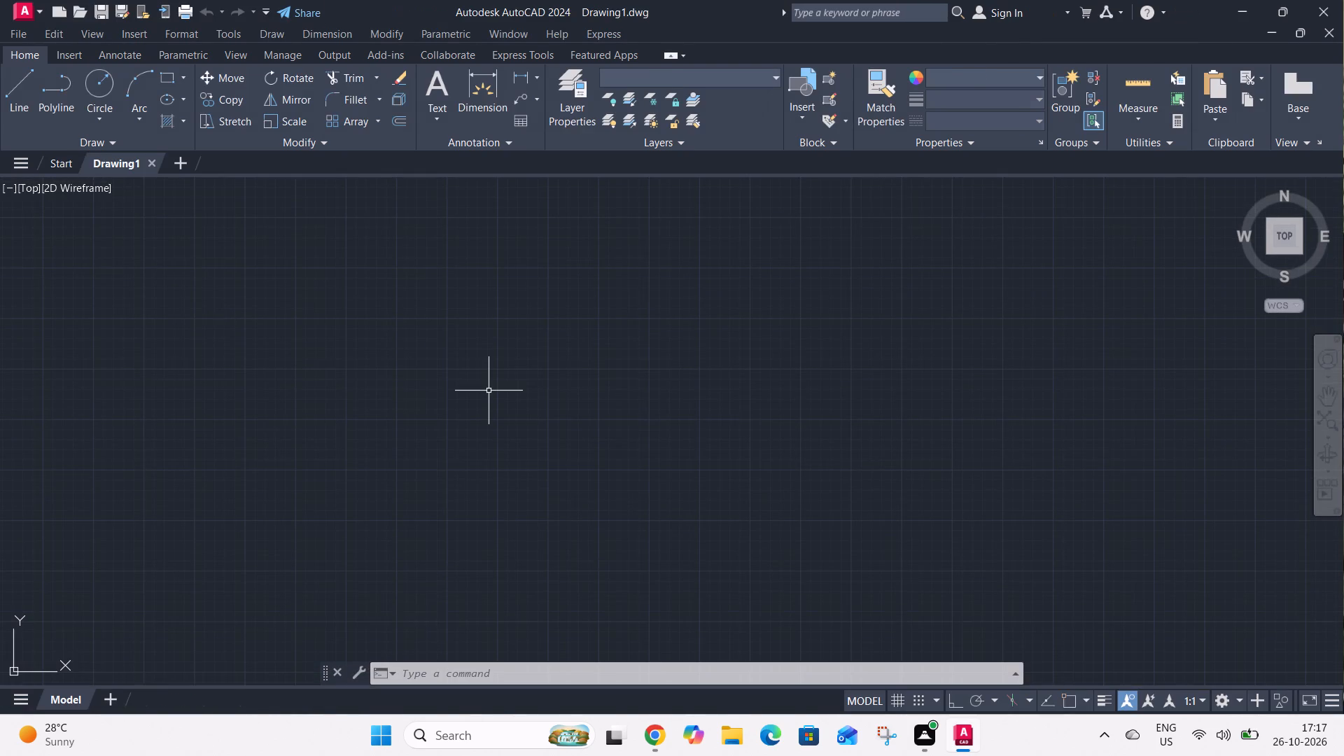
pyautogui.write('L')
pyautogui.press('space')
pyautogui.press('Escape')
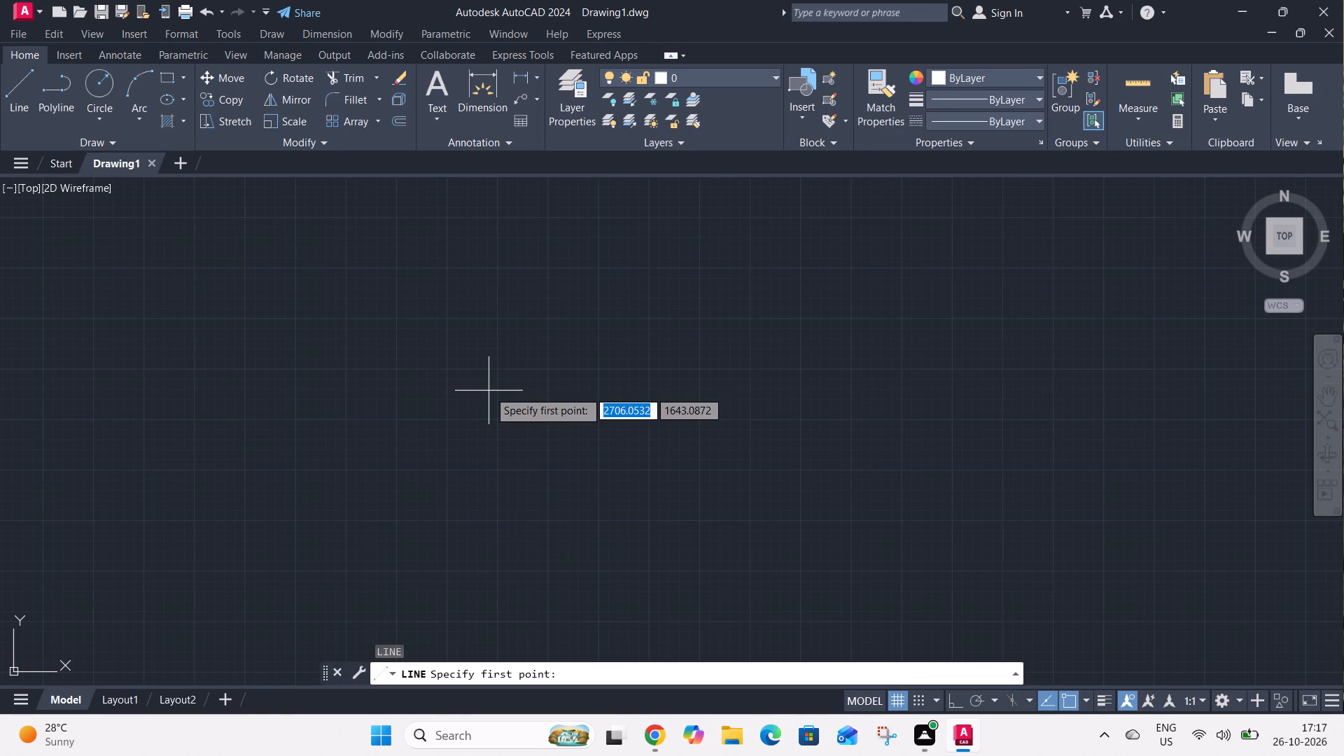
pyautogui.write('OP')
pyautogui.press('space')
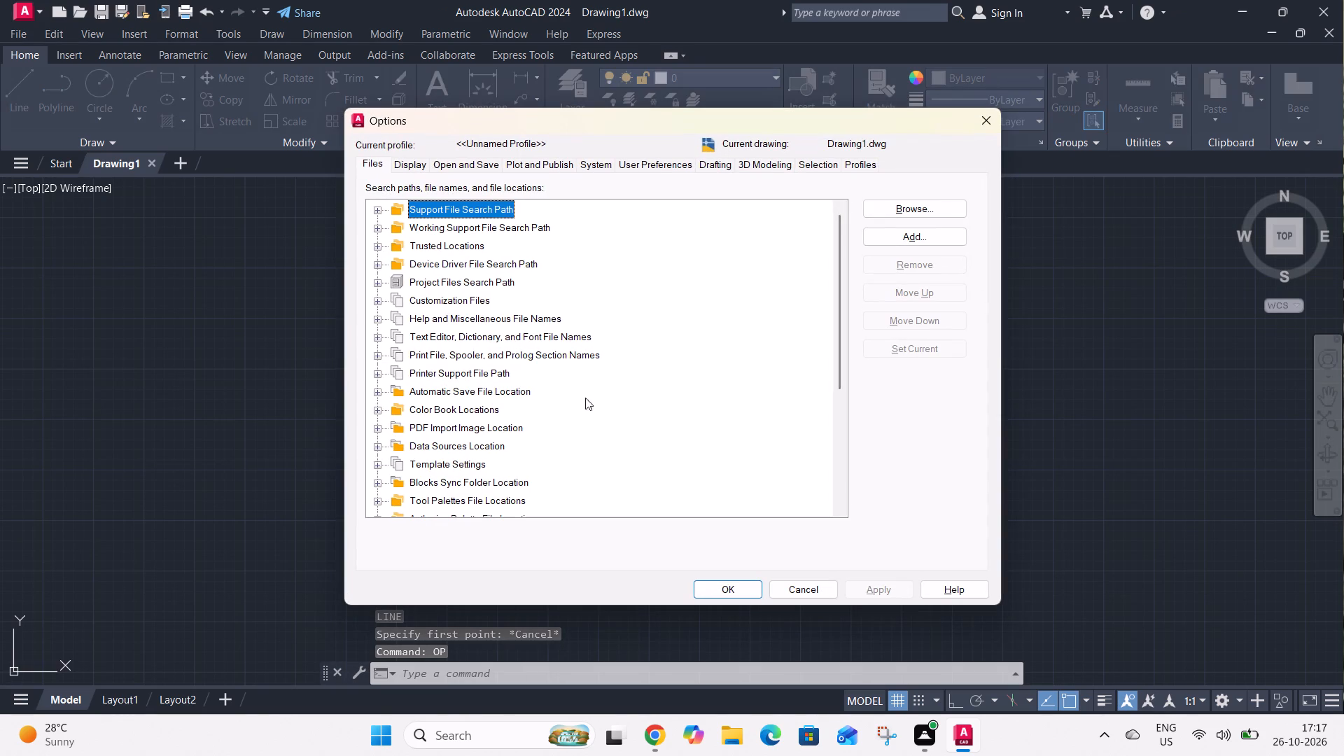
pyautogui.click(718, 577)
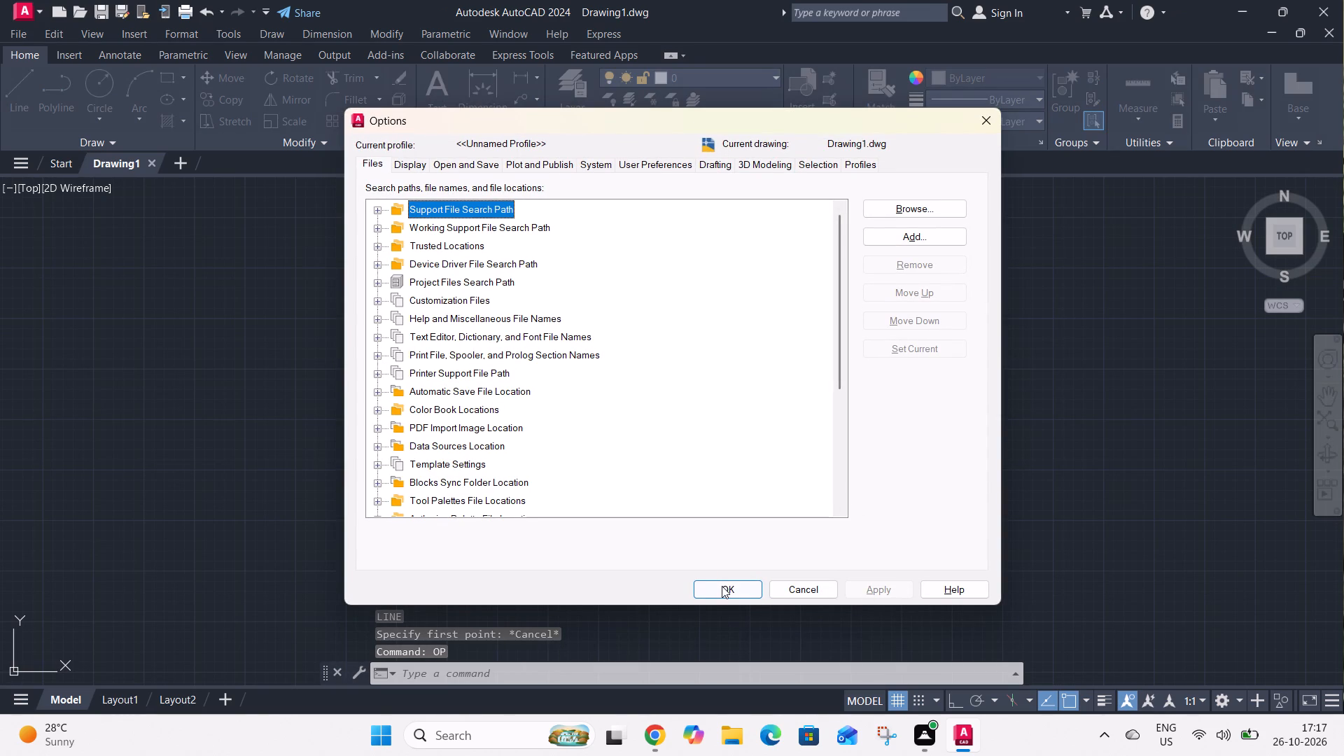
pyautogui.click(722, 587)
# Save the drawing as ROAD in the CADDESK folder inside Documents.
pyautogui.hotkey('ctrl', 's')
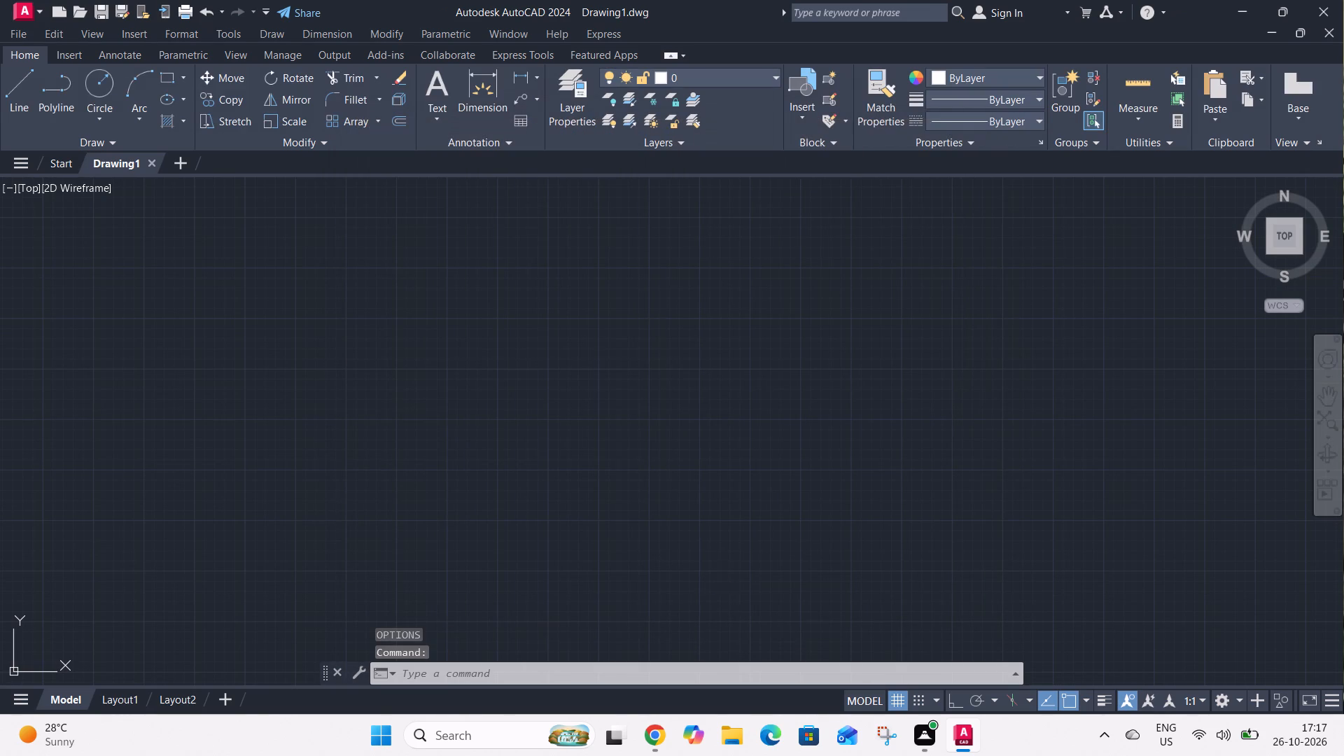
pyautogui.click(753, 526)
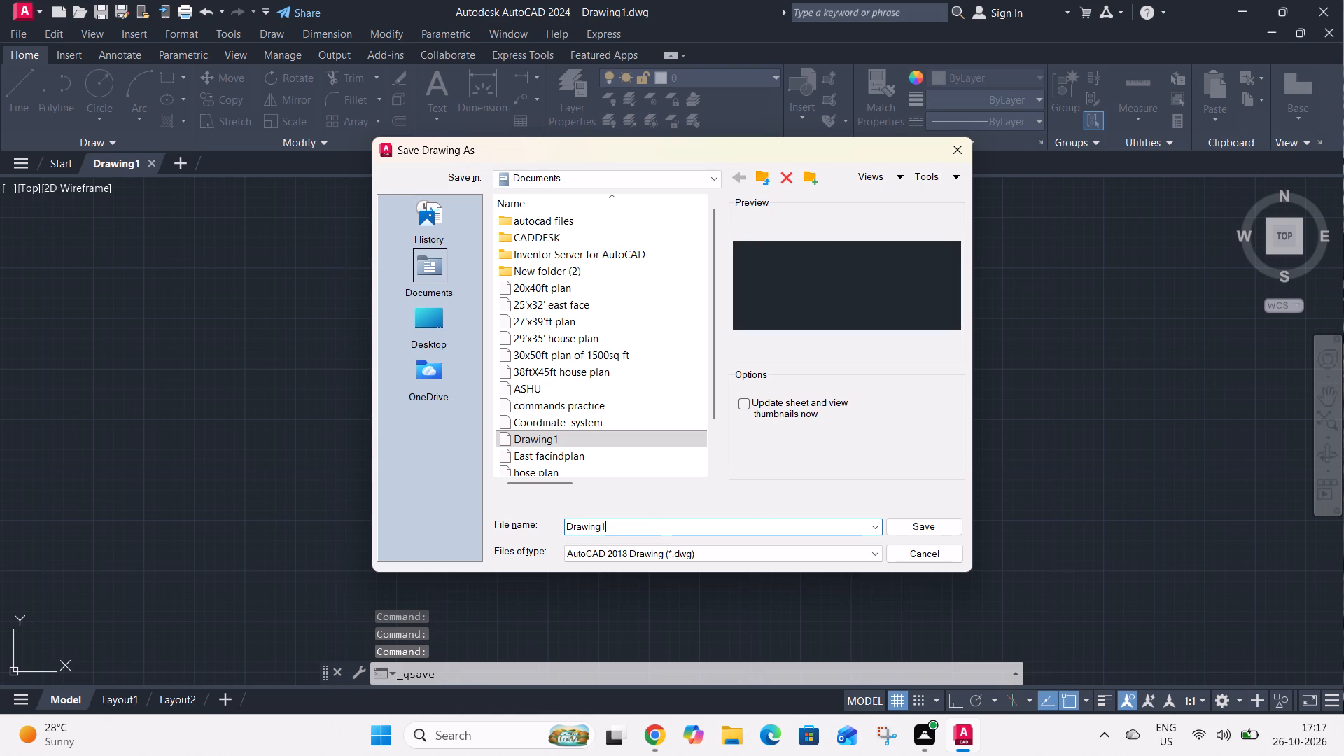
pyautogui.press('BackSpace')
pyautogui.press('BackSpace')
pyautogui.press('BackSpace')
pyautogui.press('BackSpace')
pyautogui.press('BackSpace')
pyautogui.press('BackSpace')
pyautogui.press('BackSpace')
pyautogui.press('BackSpace')
pyautogui.press('BackSpace')
pyautogui.press('BackSpace')
pyautogui.press('BackSpace')
pyautogui.press('BackSpace')
pyautogui.press('BackSpace')
pyautogui.press('BackSpace')
pyautogui.press('BackSpace')
pyautogui.press('BackSpace')
pyautogui.press('BackSpace')
pyautogui.press('BackSpace')
pyautogui.press('BackSpace')
pyautogui.press('BackSpace')
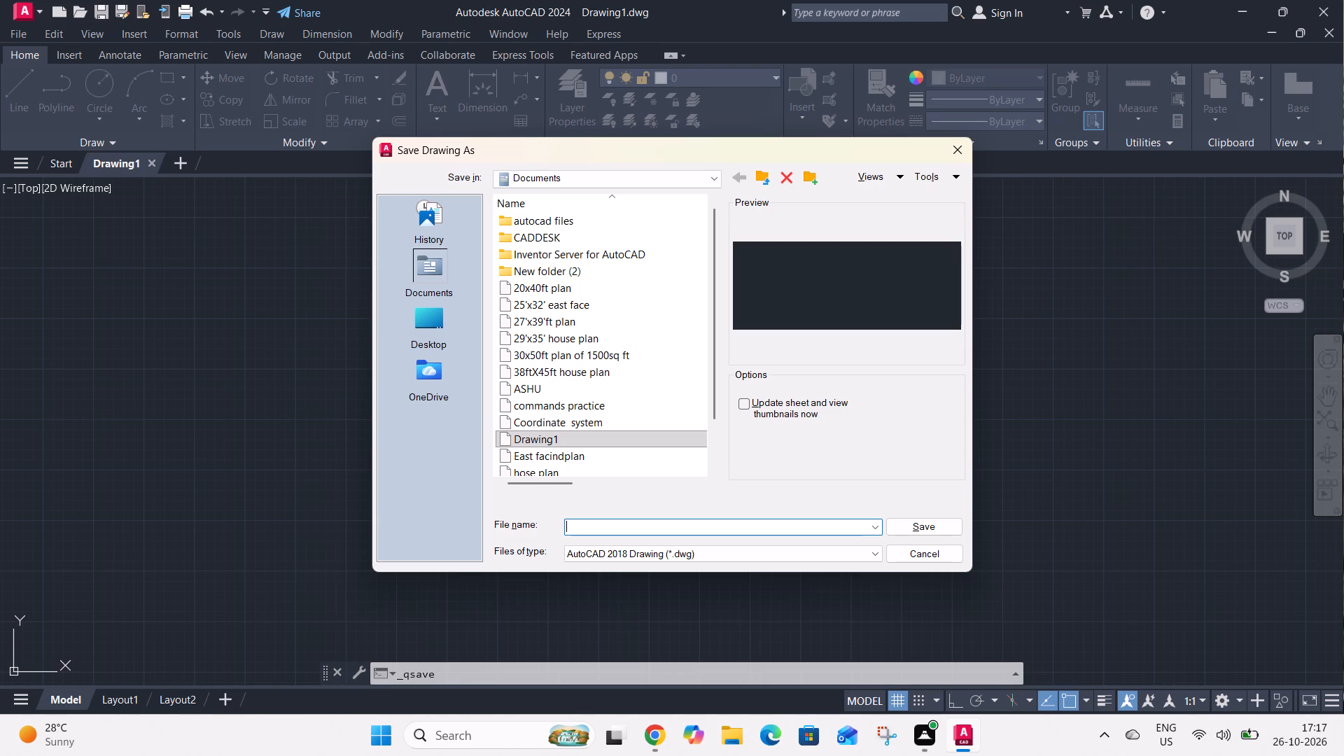
pyautogui.write('ROAD')
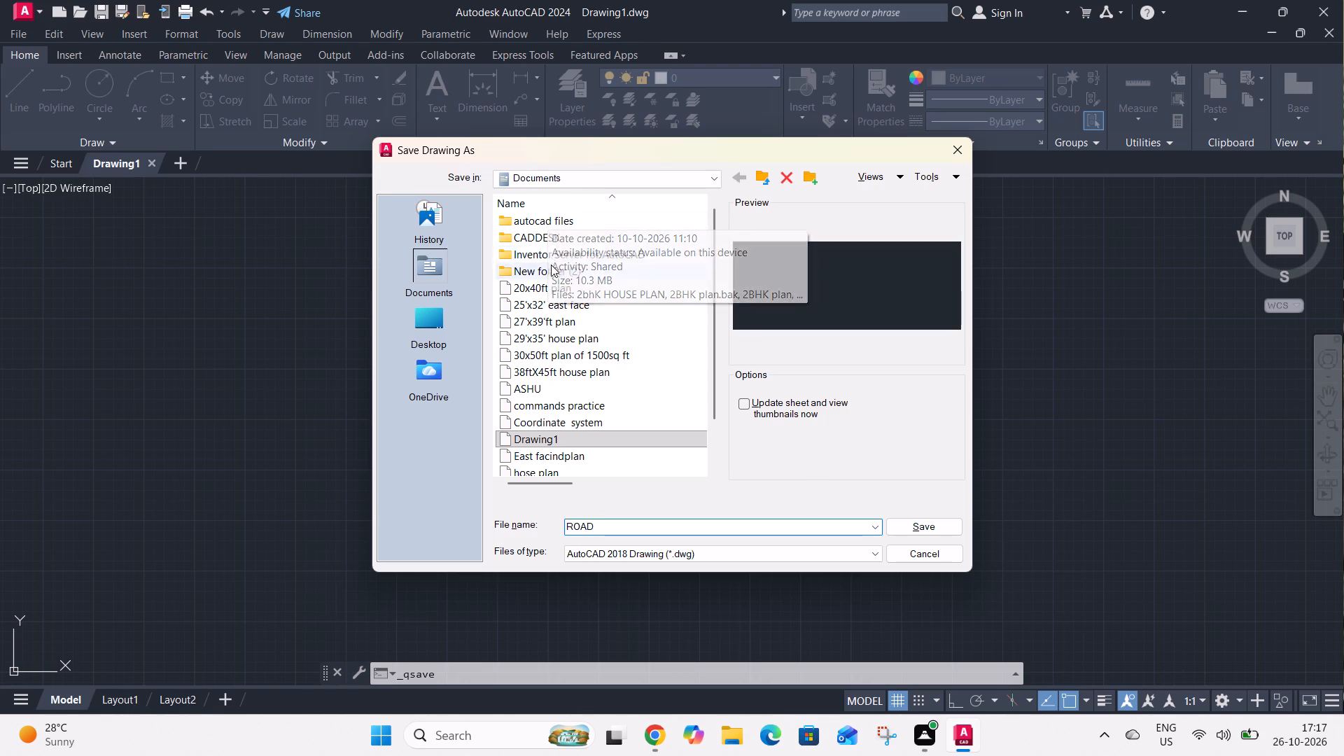
pyautogui.click(535, 231)
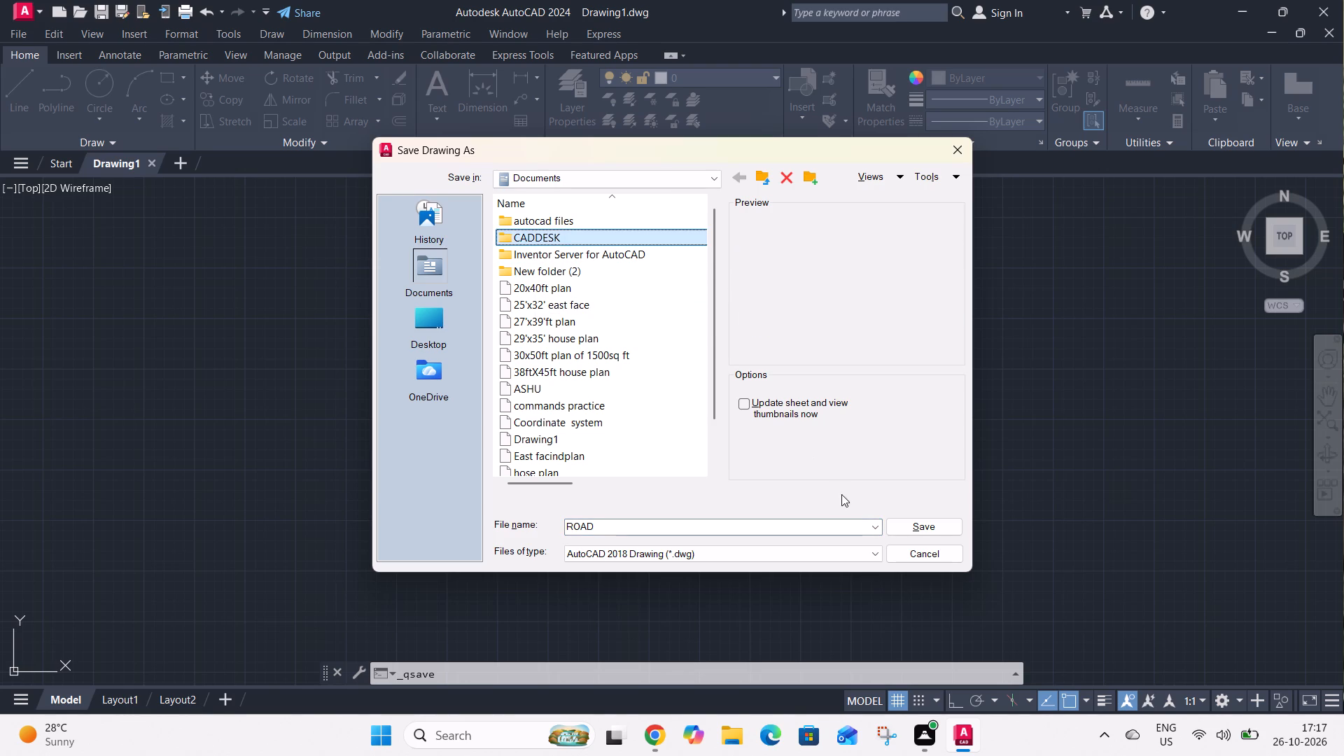
pyautogui.click(899, 521)
pyautogui.click(899, 521)
pyautogui.click(899, 521)
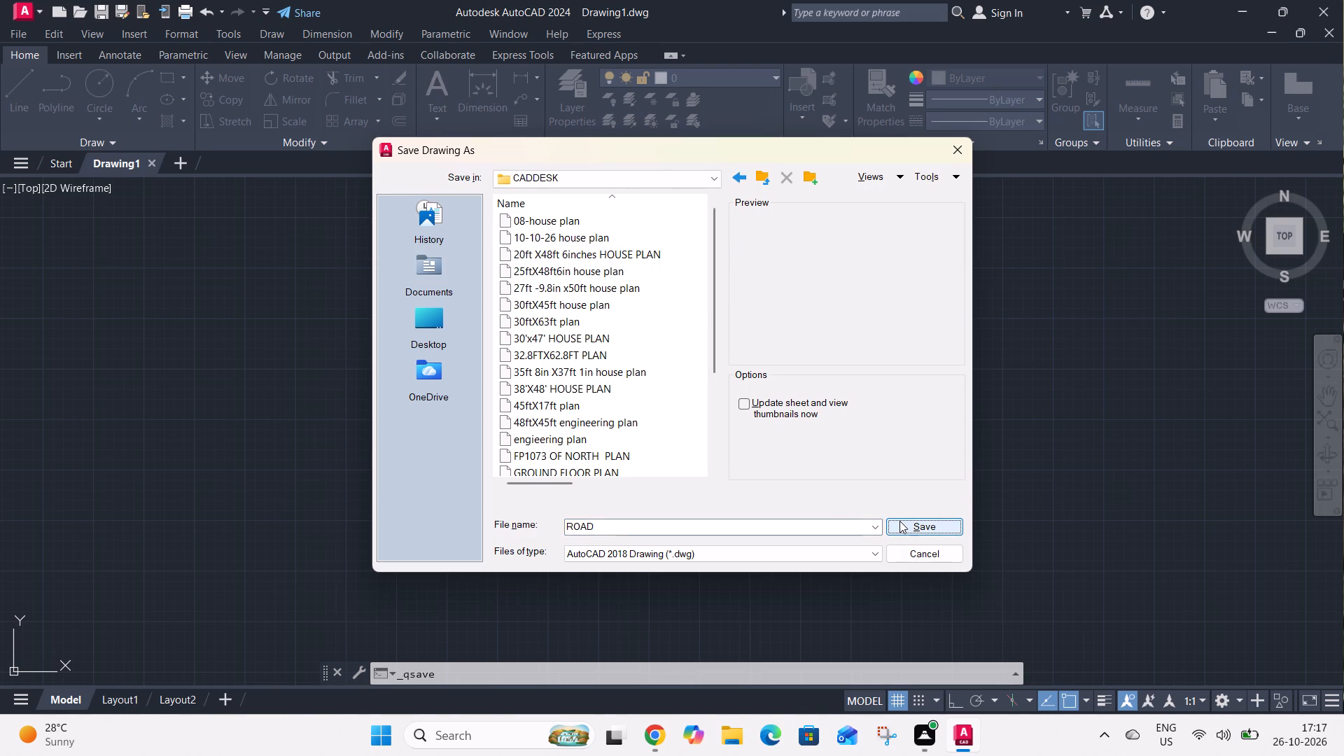
# Turn on command logging for the drawing with LOGFILEON.
pyautogui.write('LOG')
pyautogui.click(778, 591)
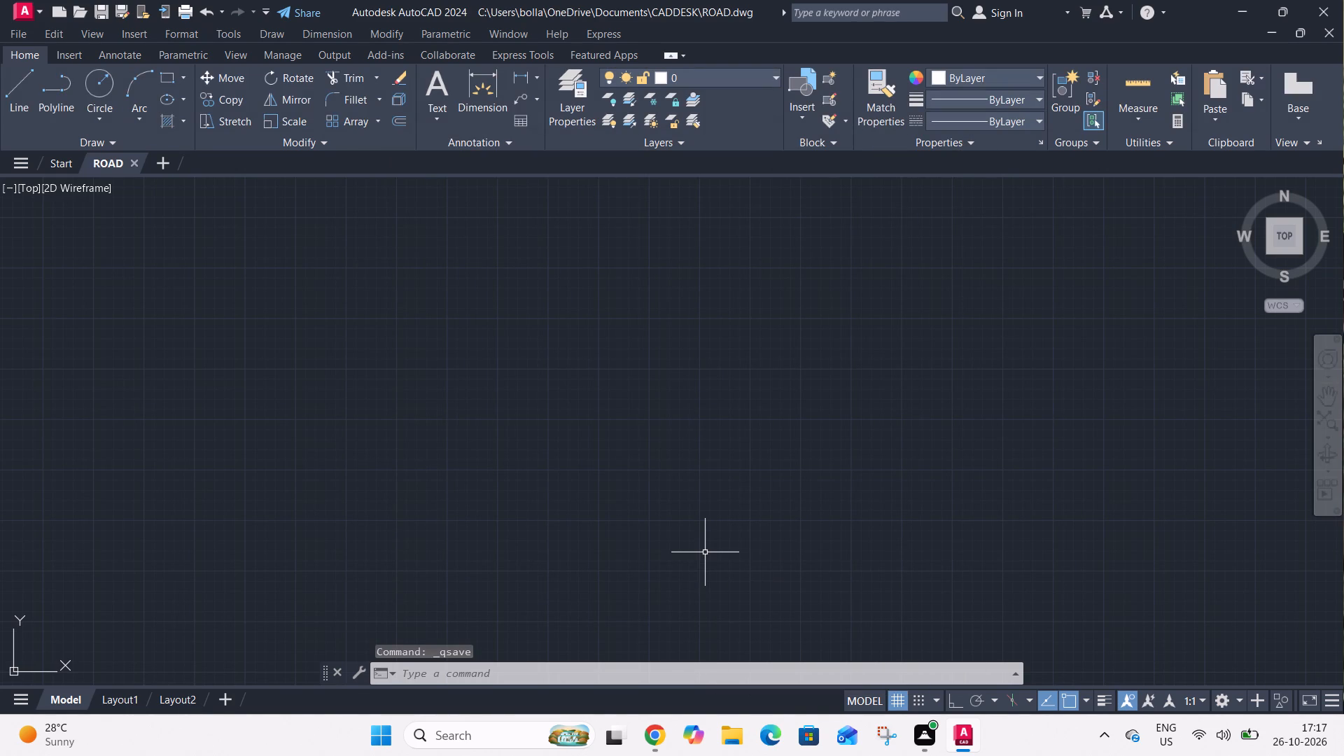
# Configure the drawing units with Engineering length type and Inches as the insertion scale.
pyautogui.write('UN')
pyautogui.press('space')
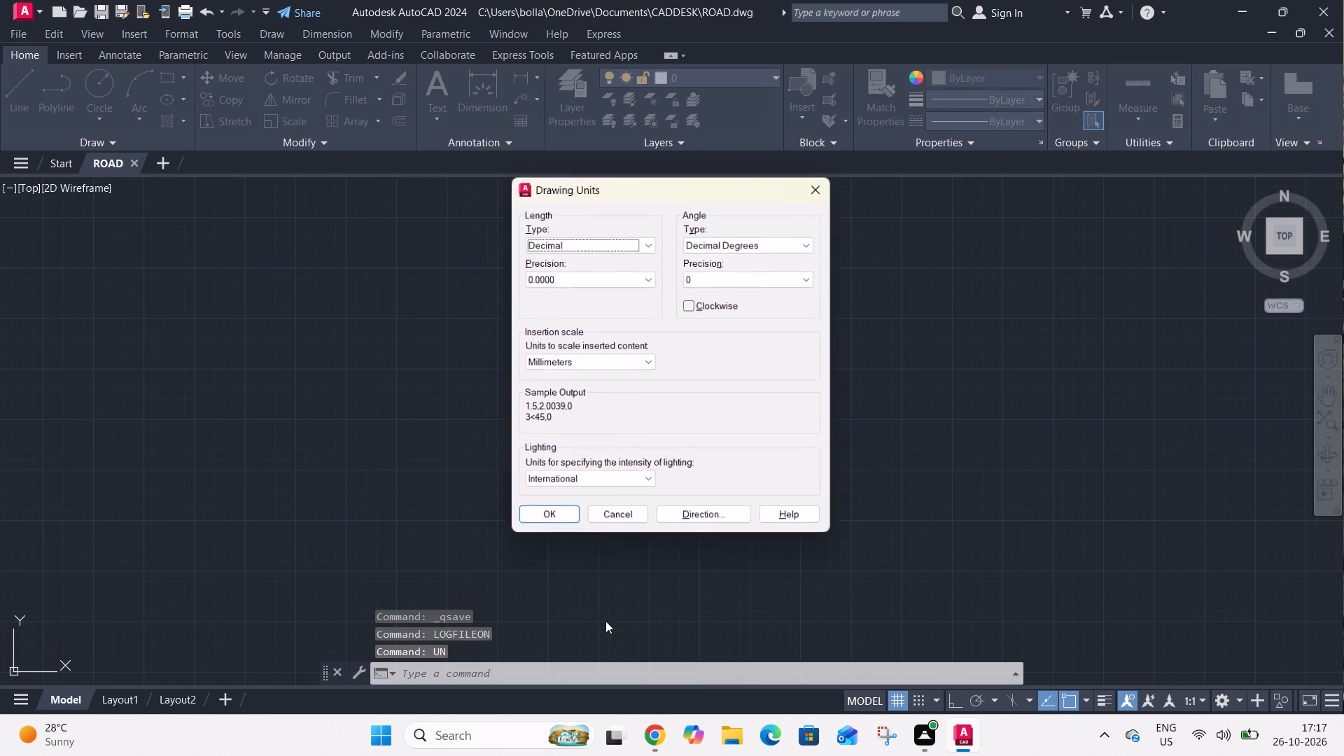
pyautogui.click(649, 251)
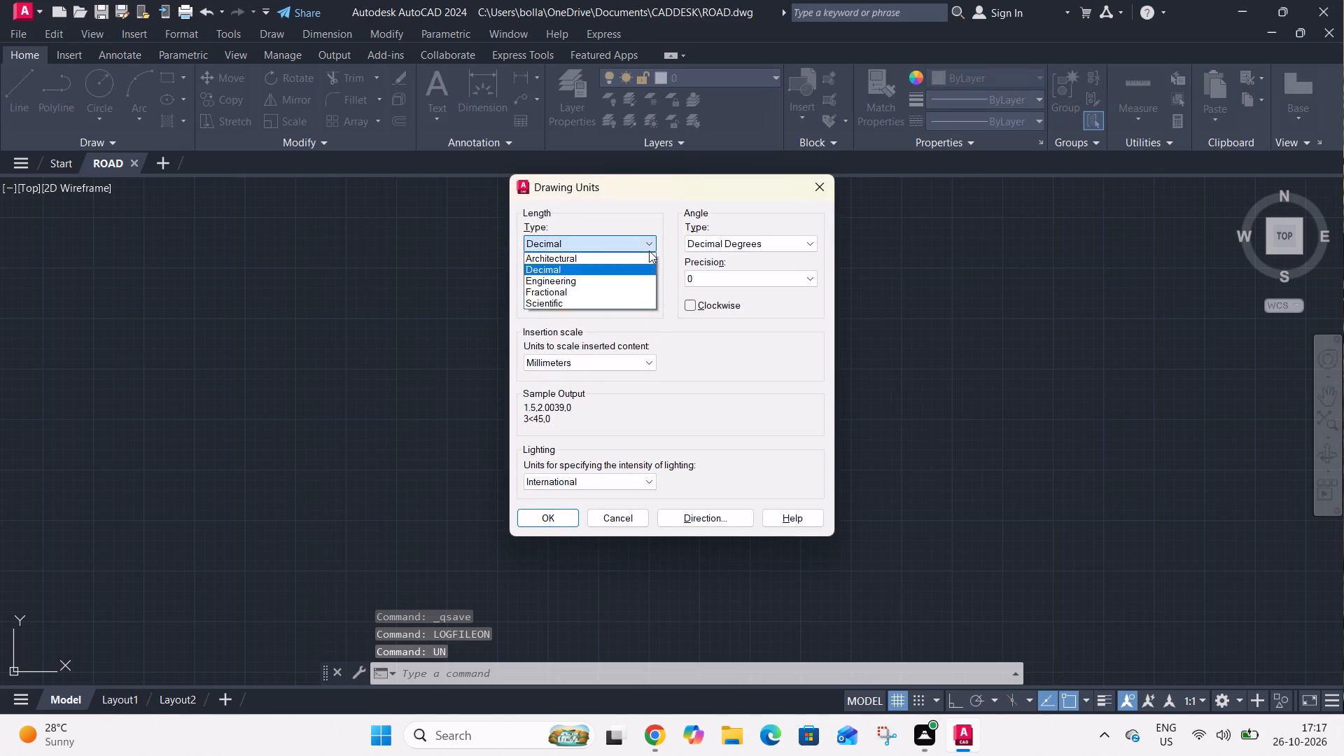
pyautogui.click(648, 285)
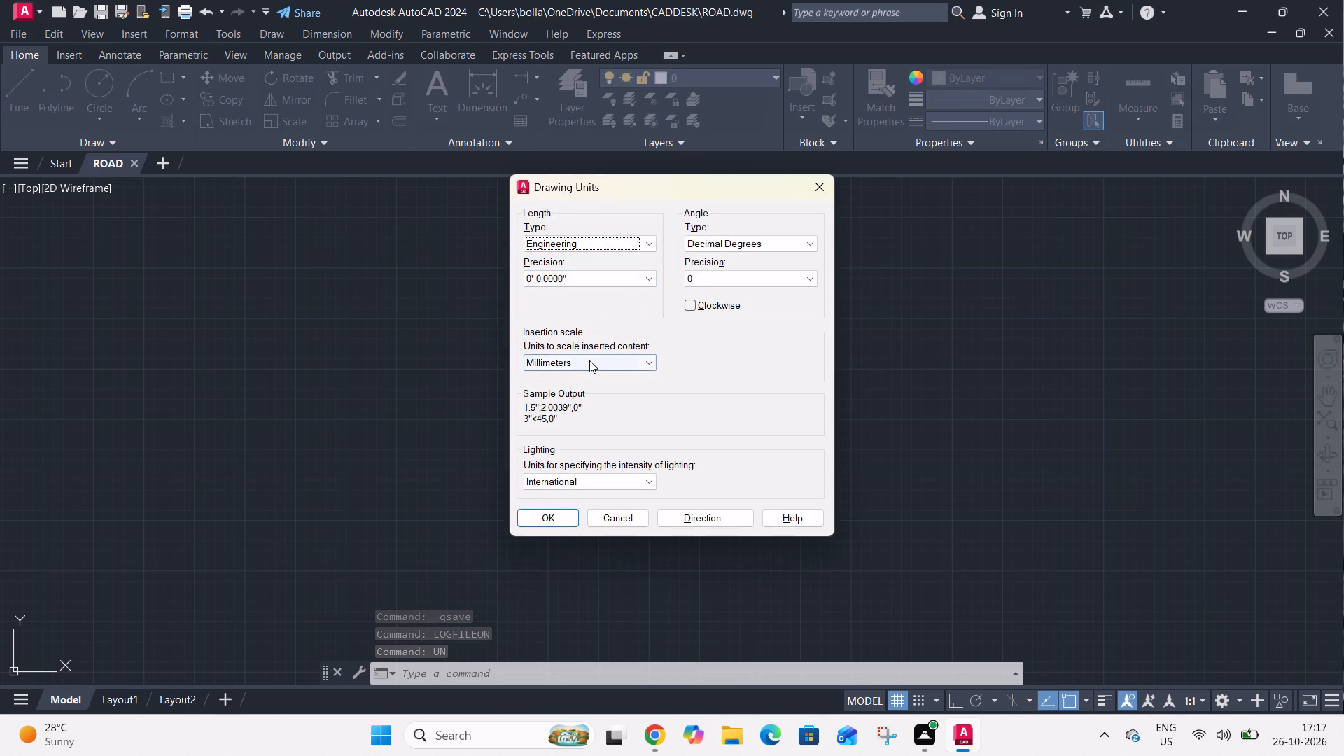
pyautogui.click(589, 360)
pyautogui.click(592, 388)
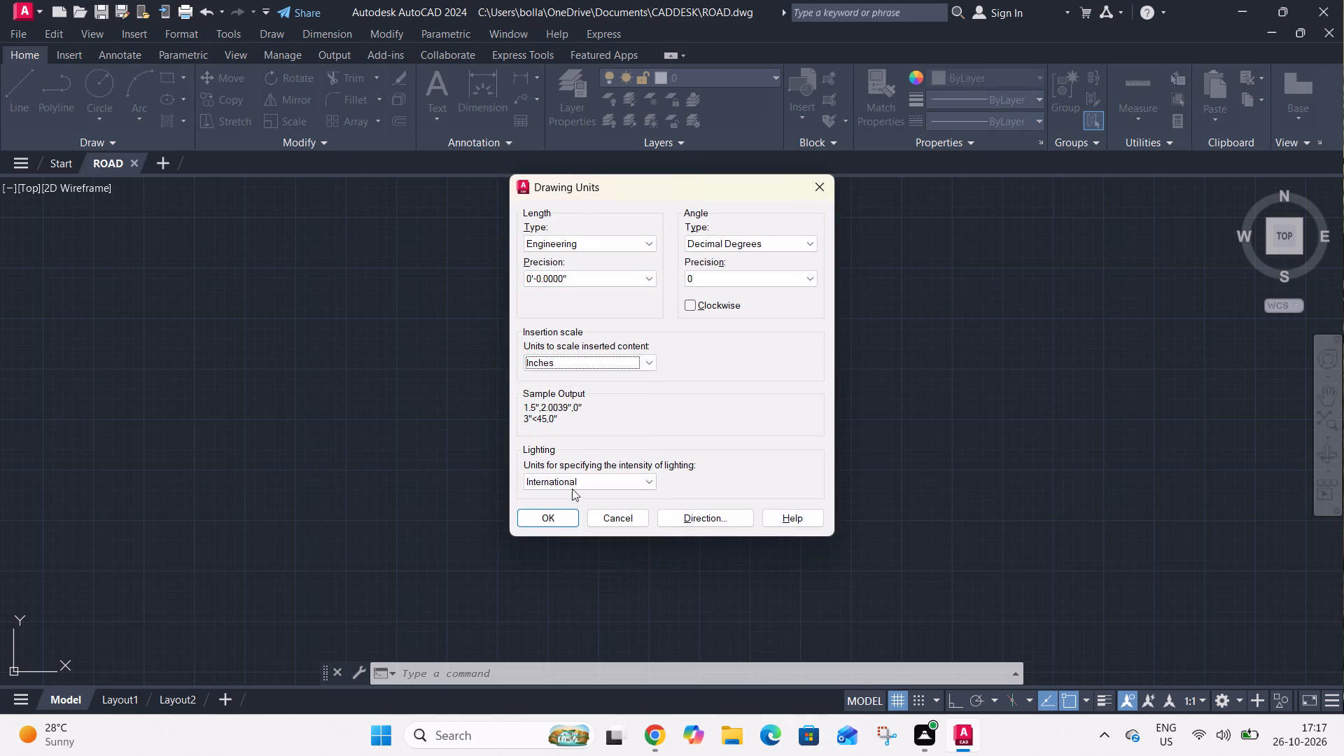
pyautogui.click(551, 520)
# Modify the ISO-25 dimension style so its primary units use the Engineering format.
pyautogui.write('D')
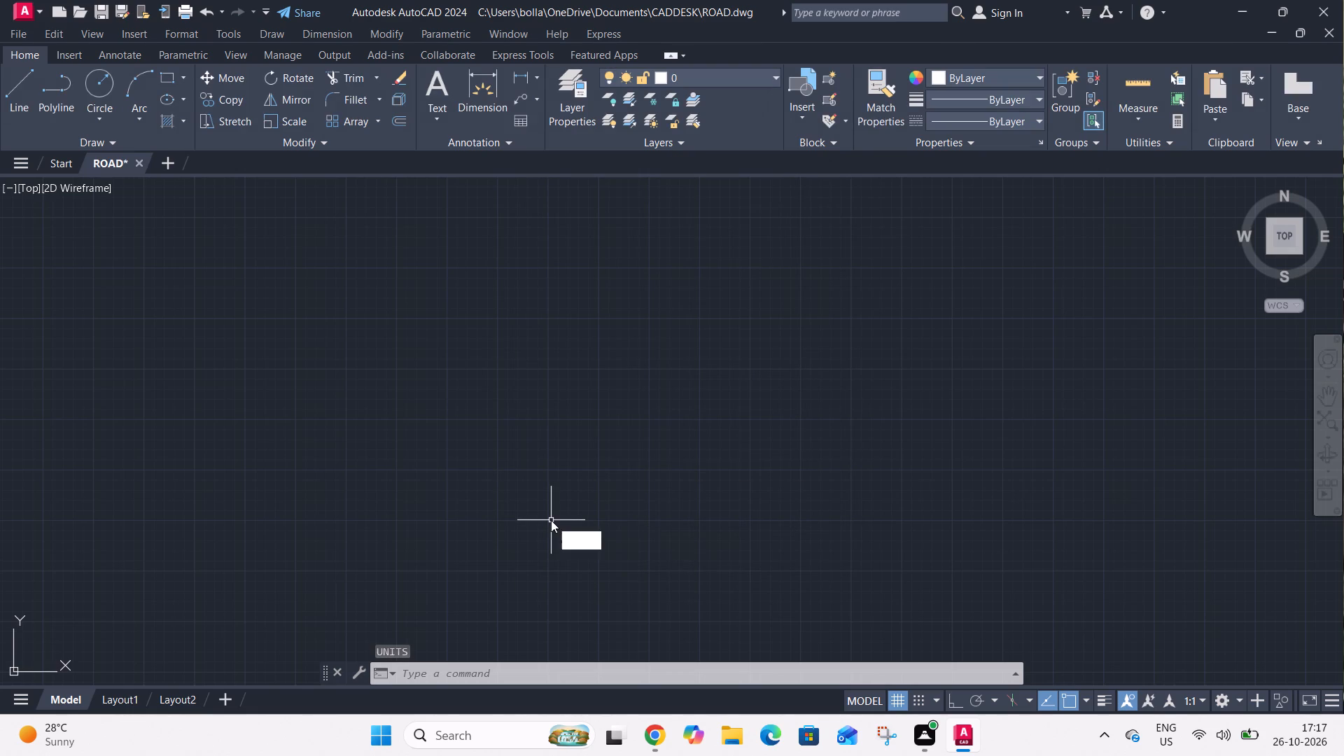
pyautogui.press('space')
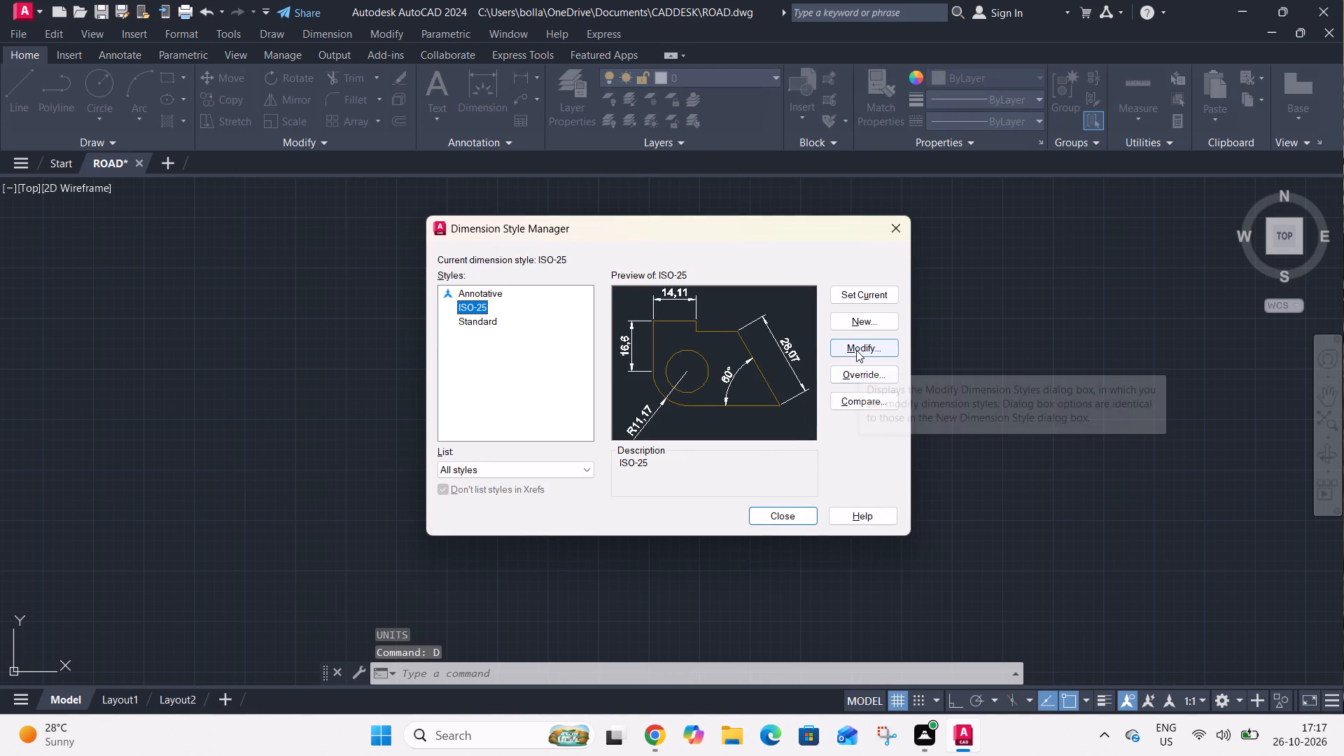
pyautogui.click(856, 350)
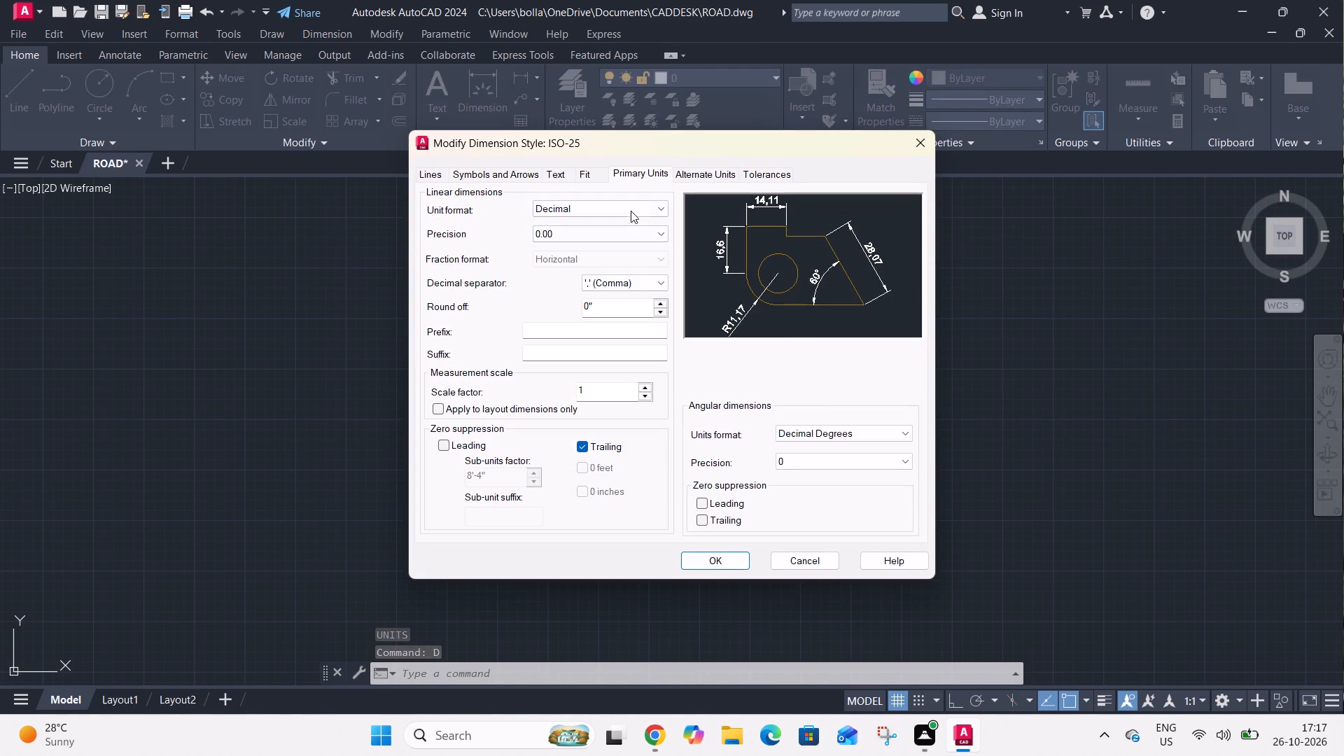
pyautogui.click(629, 203)
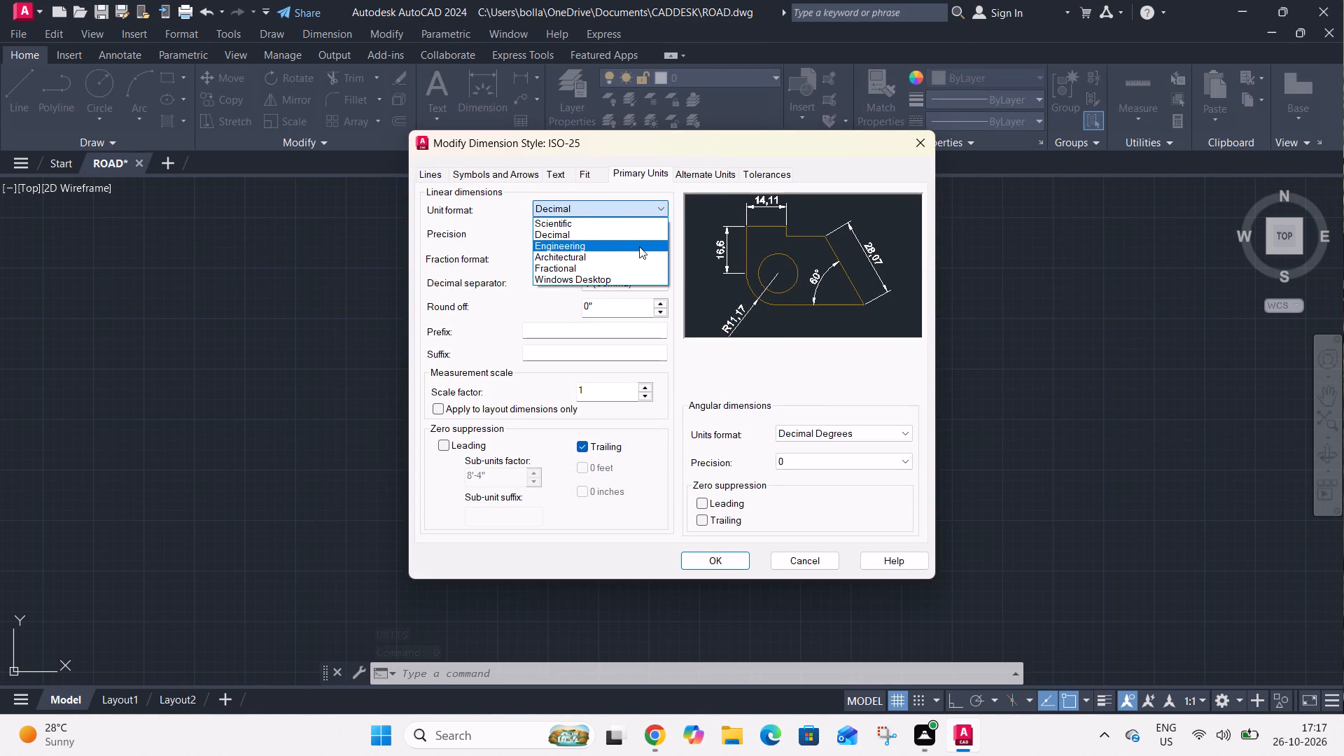
pyautogui.click(639, 246)
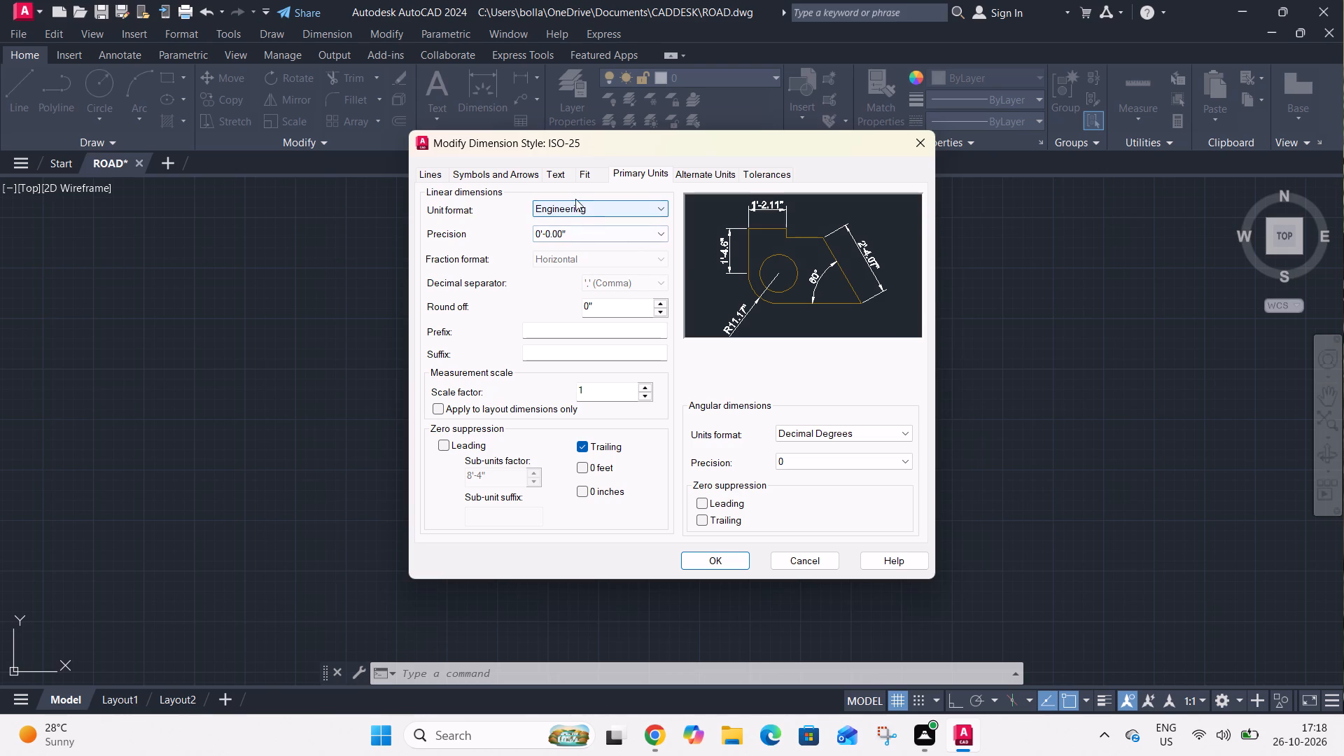
# Set the font of the dimension style's Standard text style to Bahnschrift SemiLight Condensed.
pyautogui.click(559, 176)
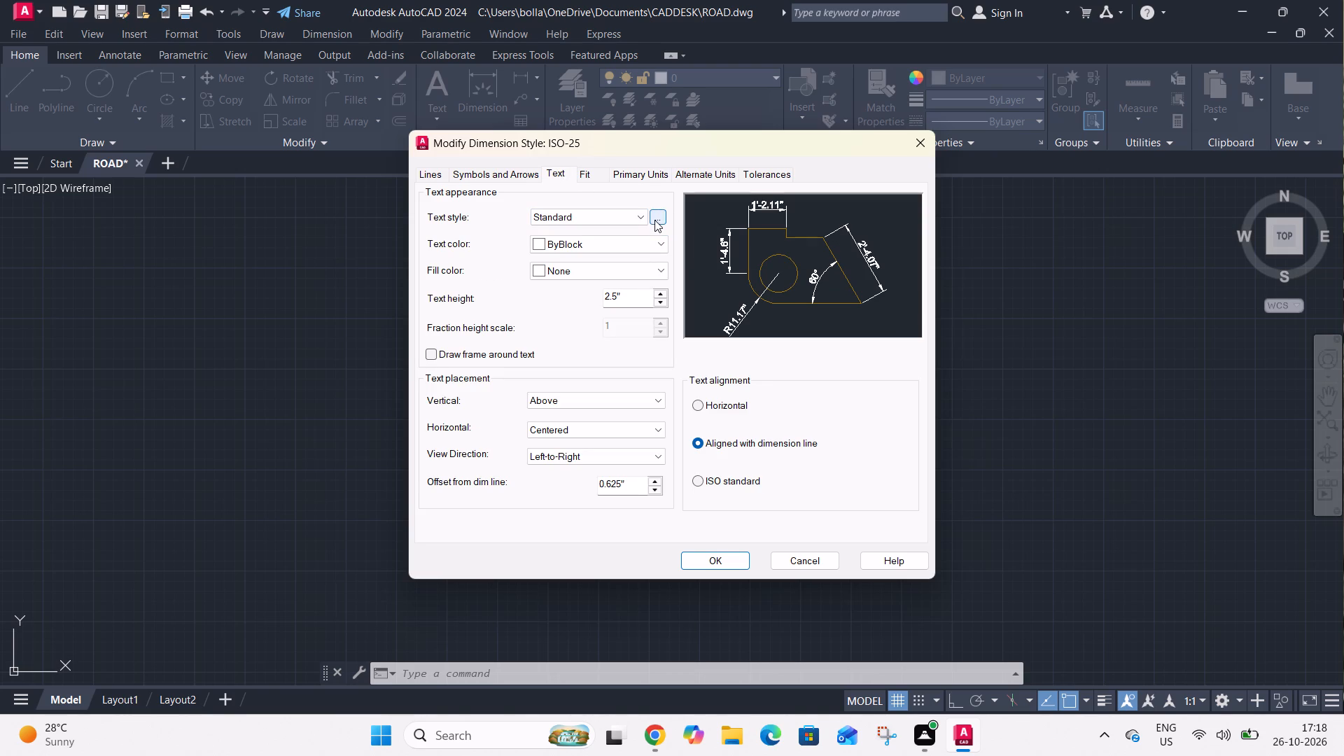
pyautogui.click(654, 220)
pyautogui.click(706, 282)
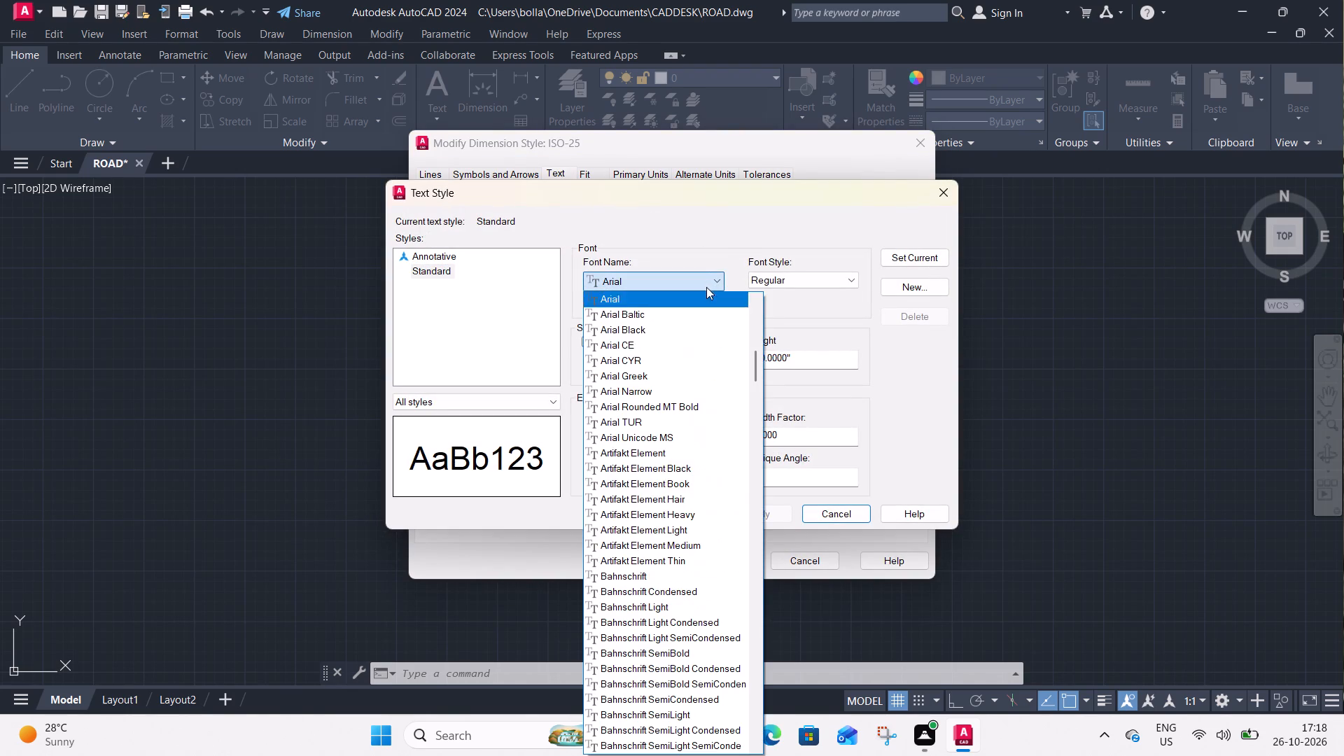
pyautogui.click(697, 521)
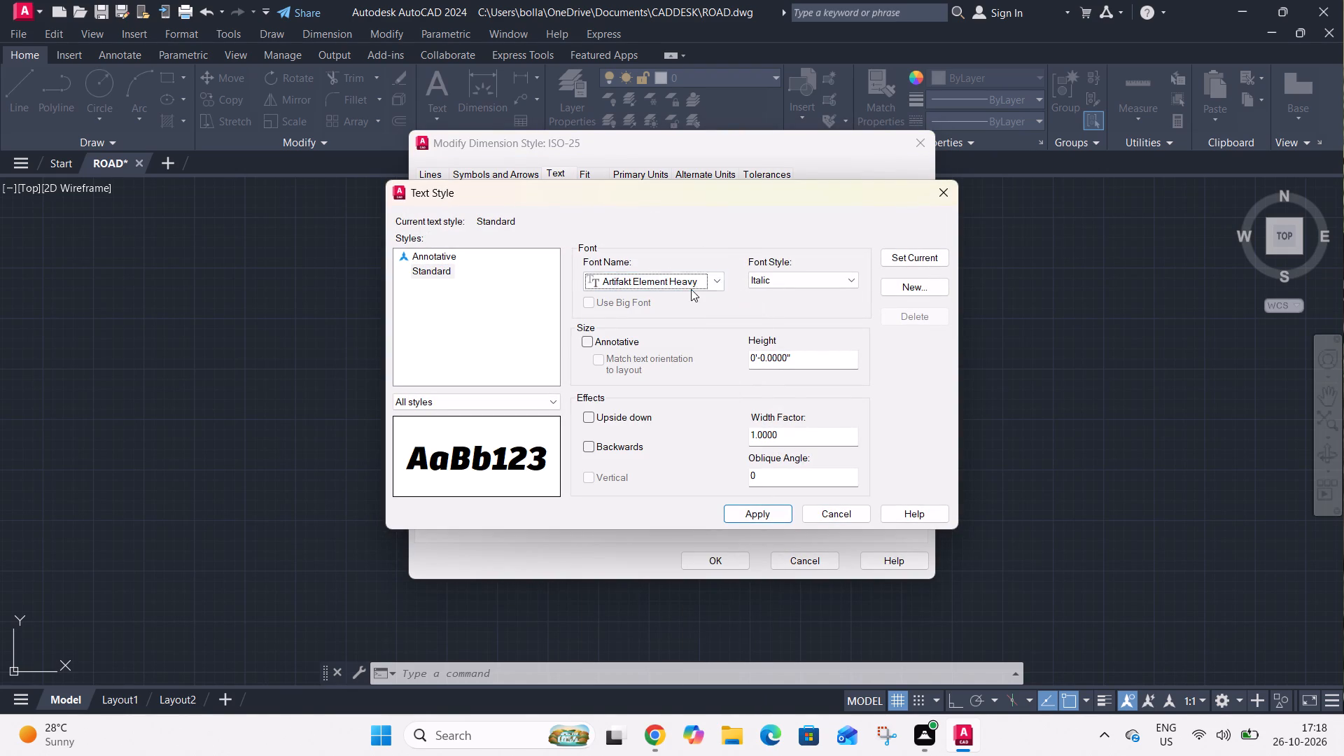
pyautogui.moveTo(692, 282); pyautogui.dragTo(668, 507)
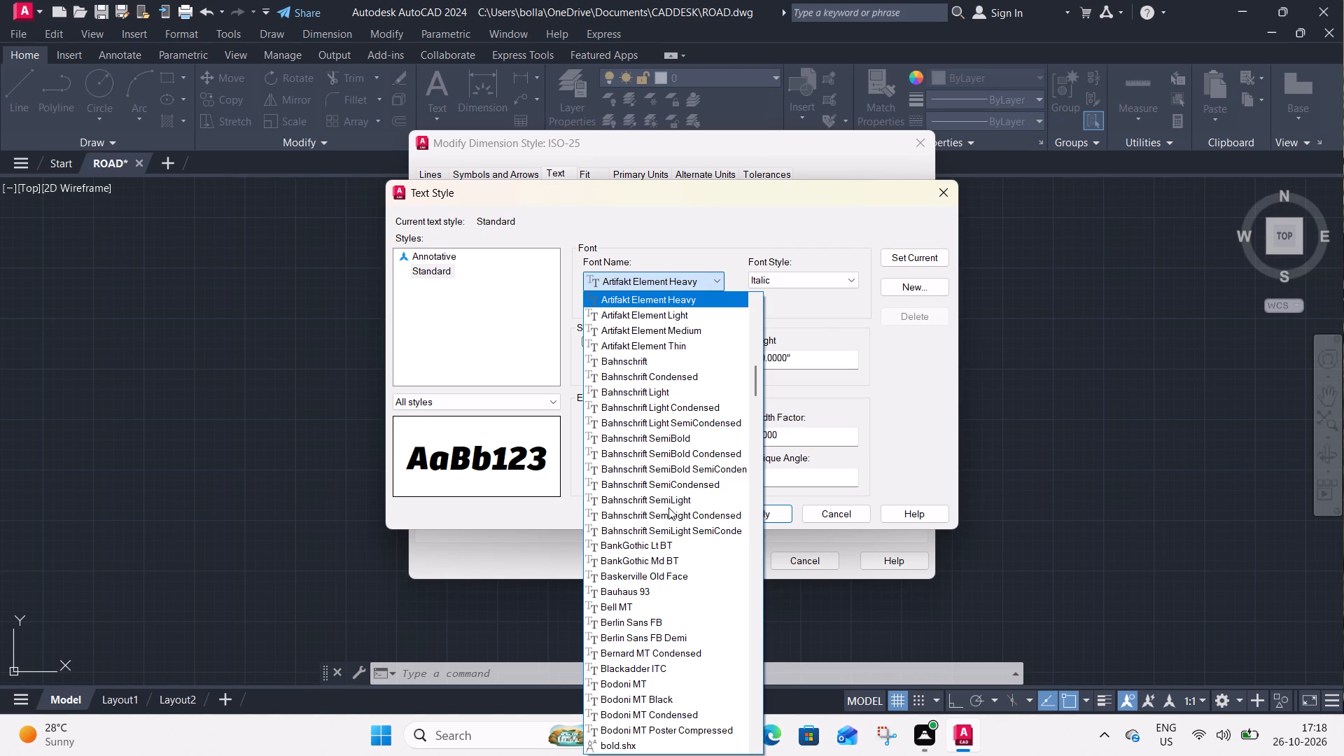
pyautogui.click(668, 507)
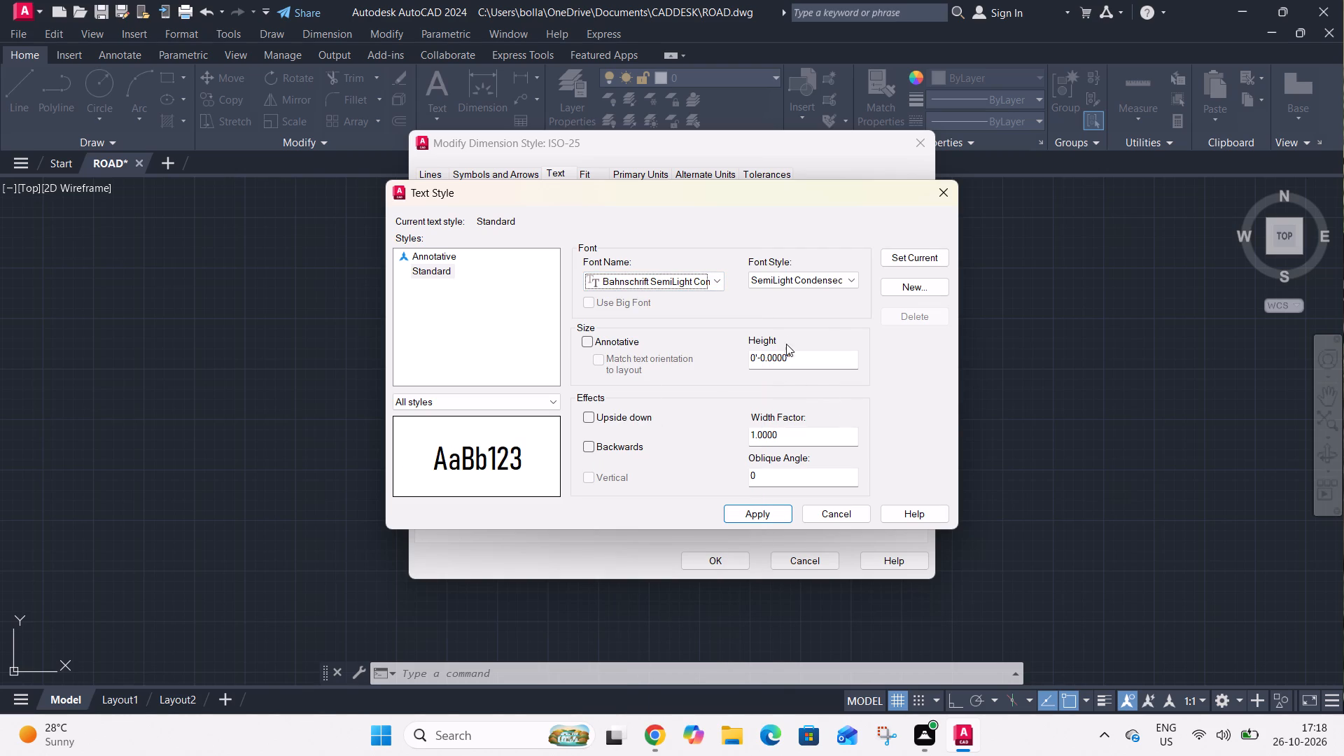
# Set the Standard text style's height to 5", make it current with its changes saved, and accept the dimension style modifications.
pyautogui.click(799, 353)
pyautogui.press('BackSpace')
pyautogui.press('BackSpace')
pyautogui.press('BackSpace')
pyautogui.press('BackSpace')
pyautogui.press('BackSpace')
pyautogui.press('BackSpace')
pyautogui.press('BackSpace')
pyautogui.press('BackSpace')
pyautogui.press('BackSpace')
pyautogui.press('BackSpace')
pyautogui.press('BackSpace')
pyautogui.press('BackSpace')
pyautogui.press('BackSpace')
pyautogui.press('BackSpace')
pyautogui.press('BackSpace')
pyautogui.write('5"')
pyautogui.click(934, 260)
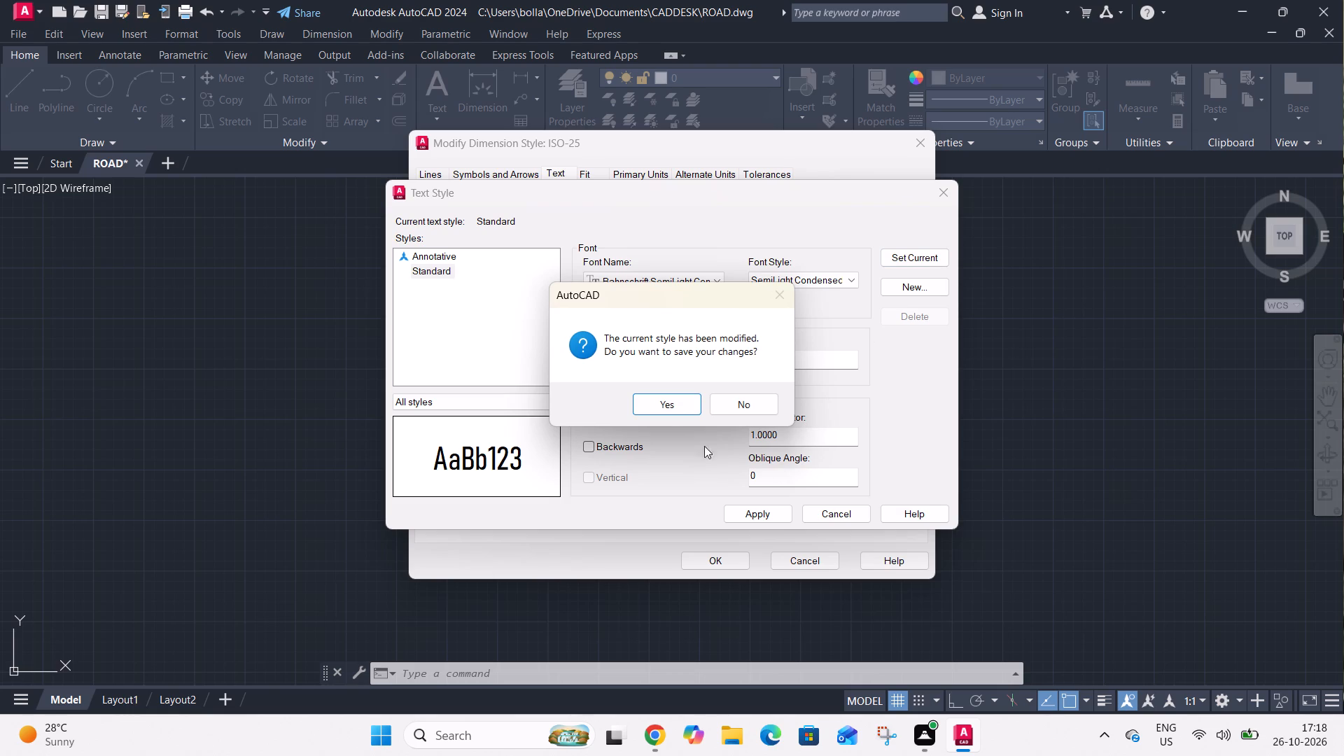
pyautogui.click(664, 400)
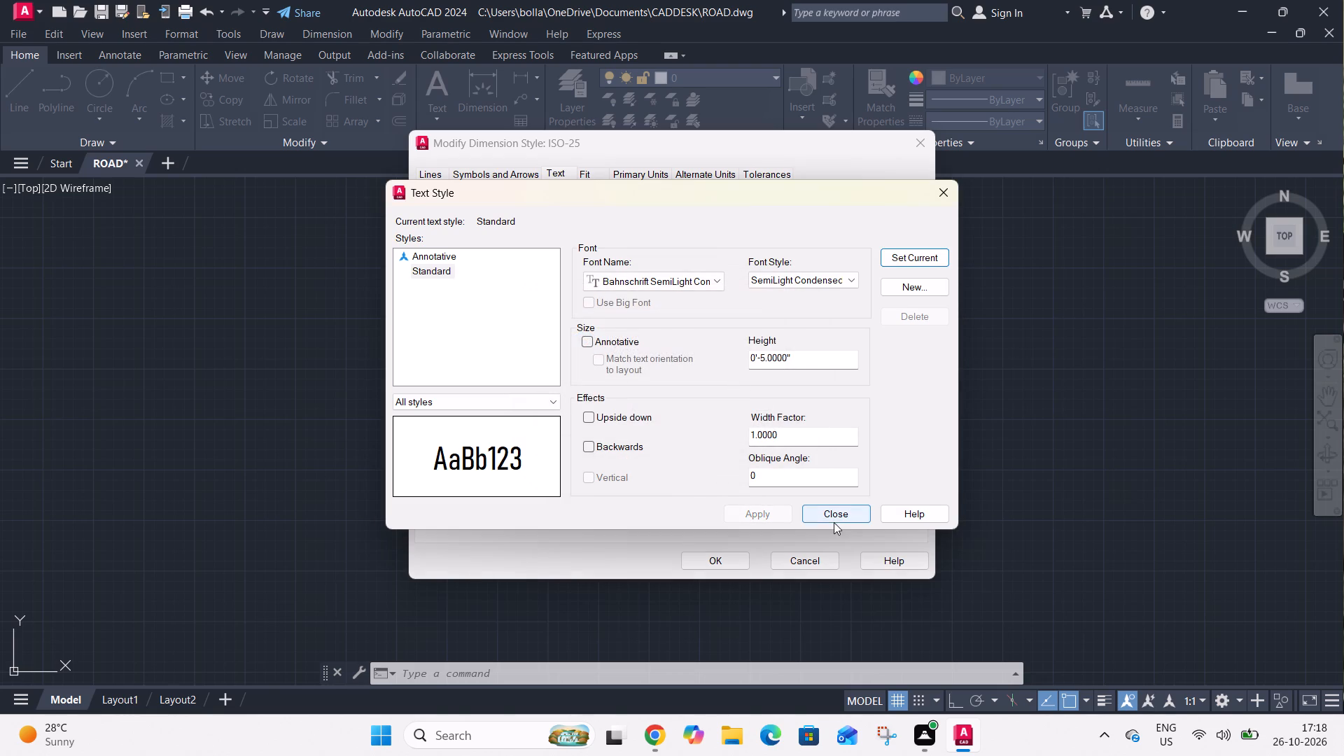
pyautogui.click(833, 514)
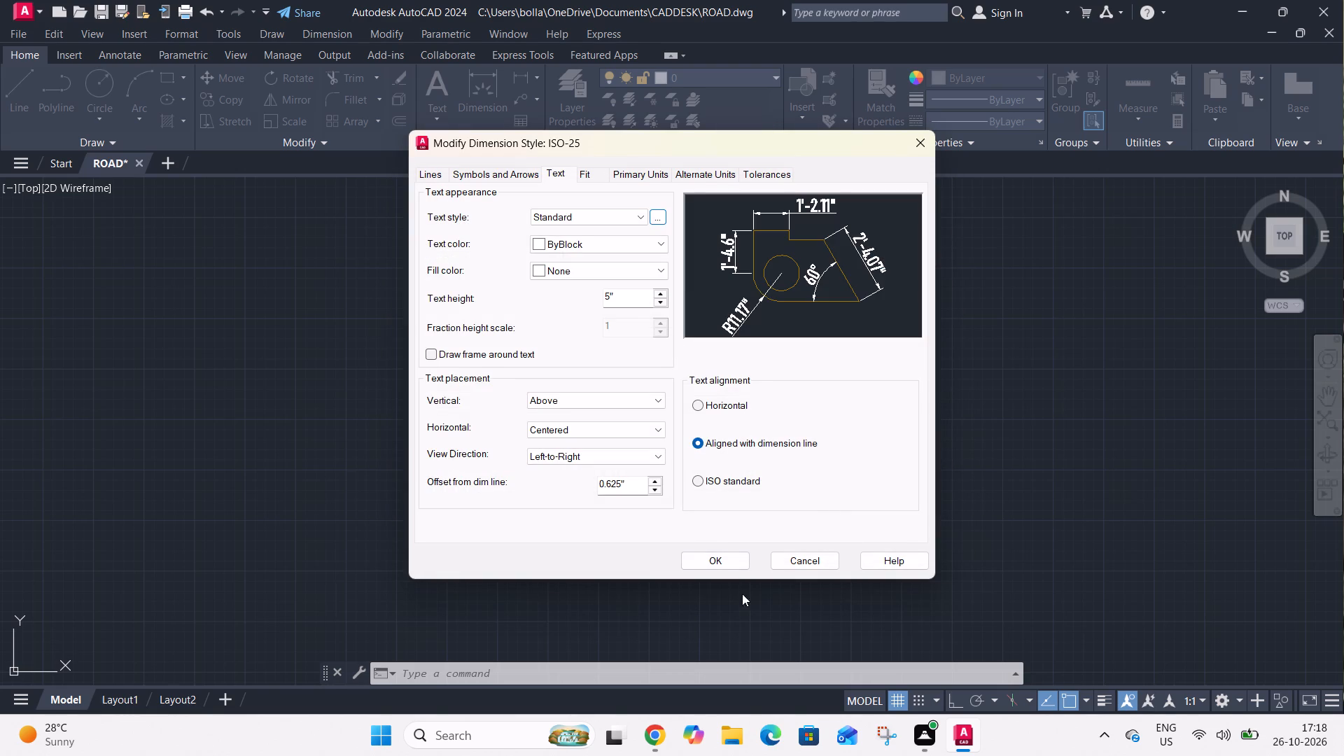
pyautogui.click(720, 563)
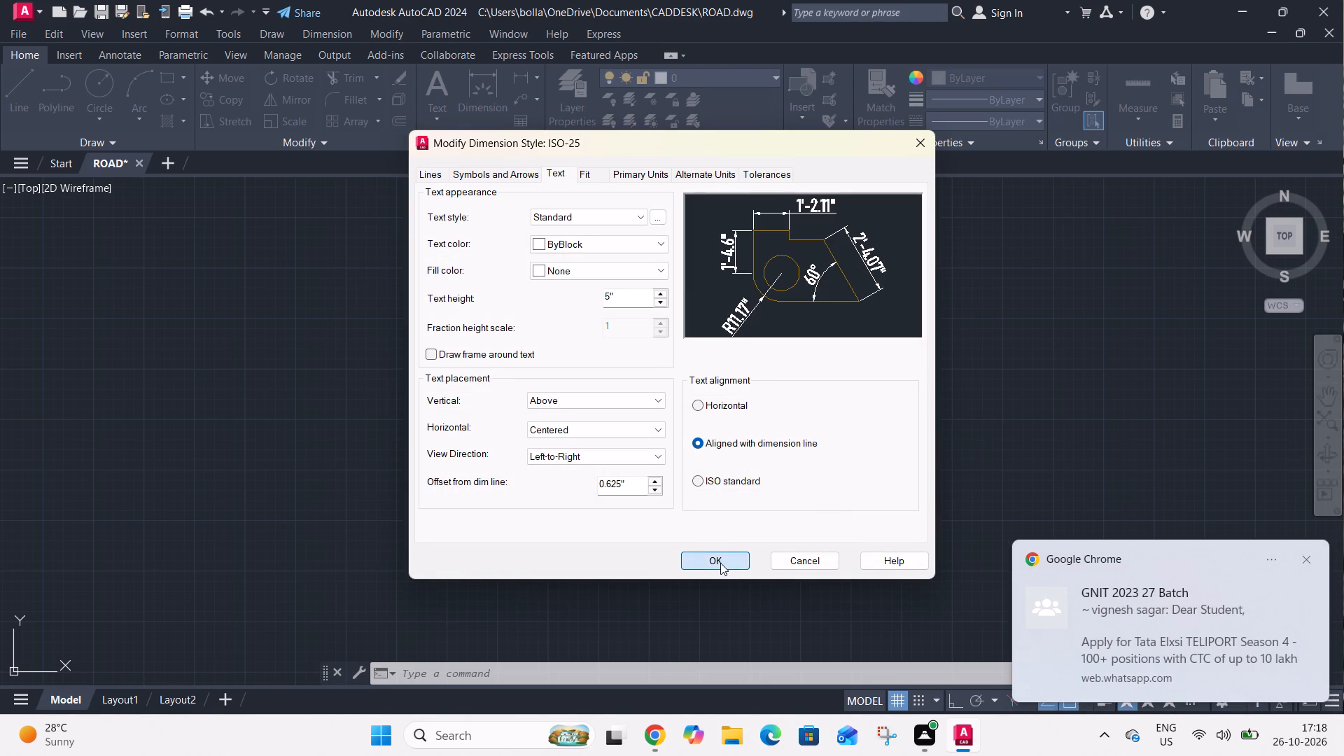
# Make ISO-25 the current dimension style and close the style manager.
pyautogui.click(876, 289)
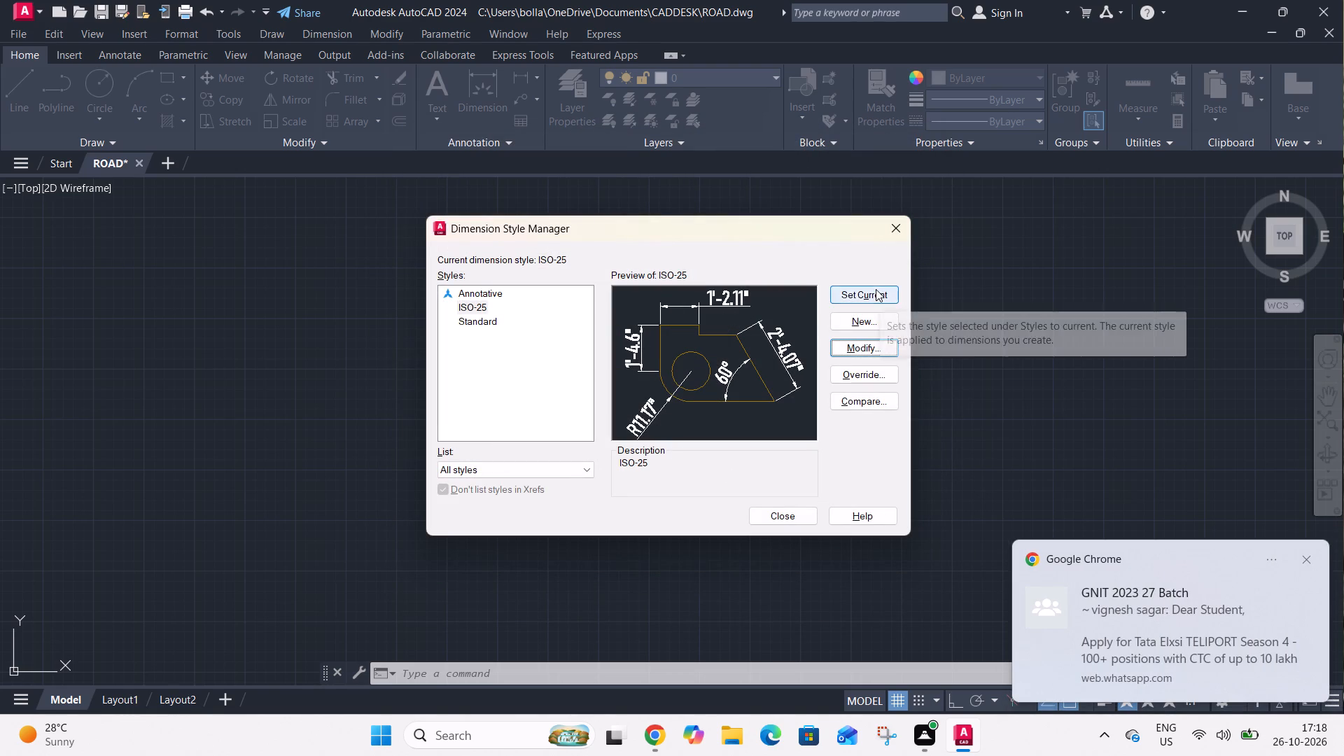
pyautogui.click(783, 522)
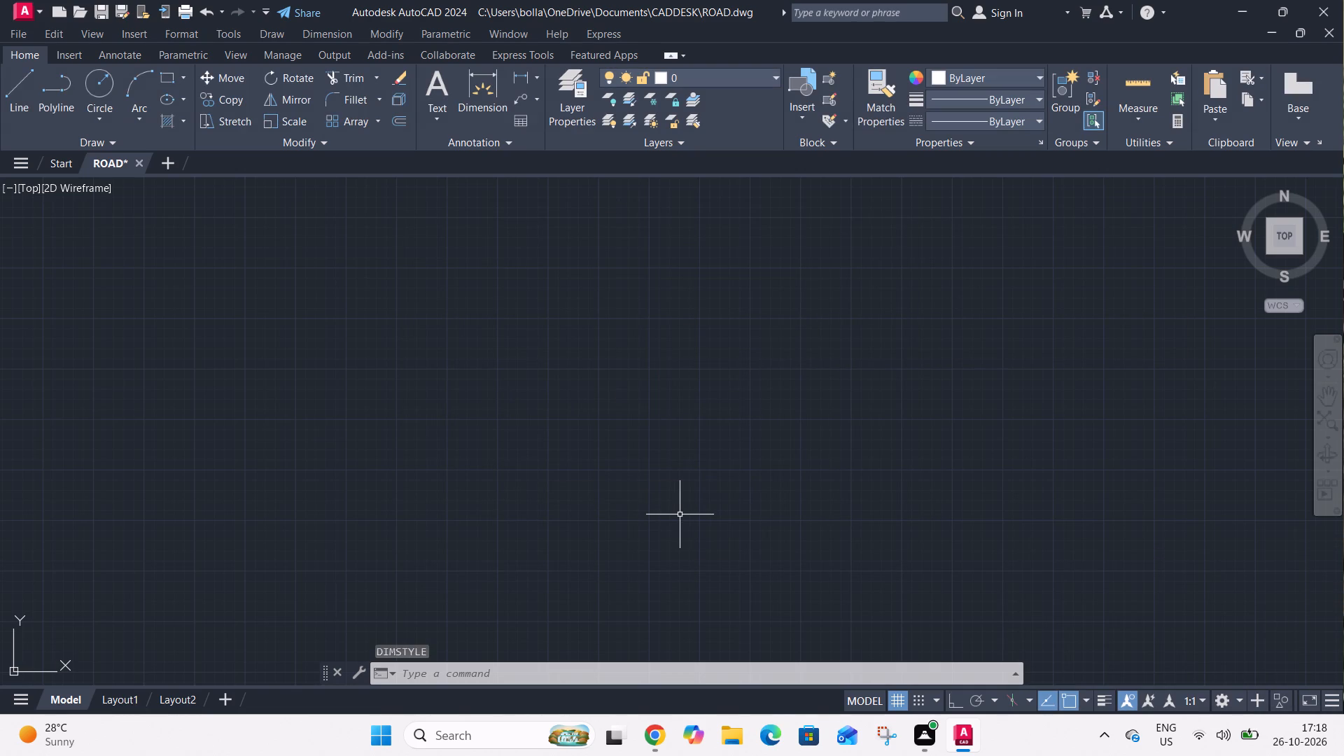
# Draw a rectangle 59'4" wide and 28'6" high in the empty drawing area.
pyautogui.write('REC')
pyautogui.press('space')
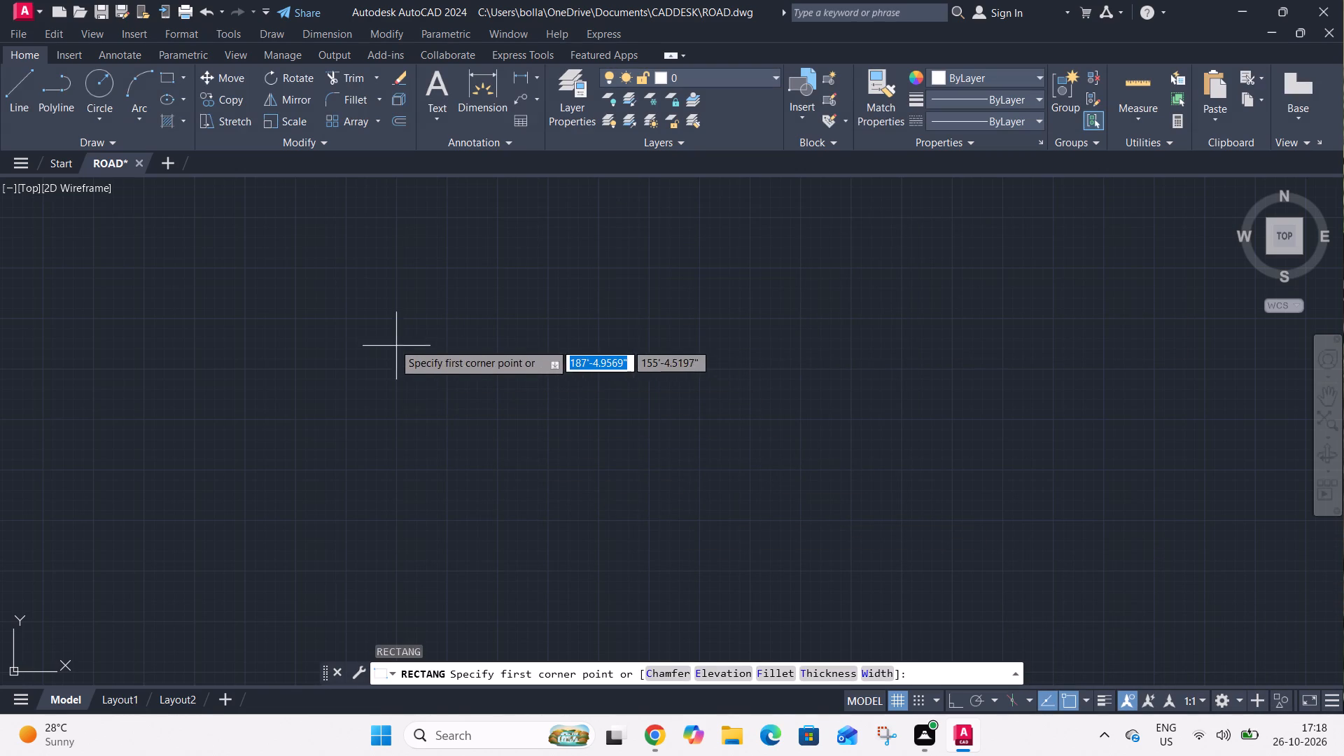
pyautogui.moveTo(342, 259); pyautogui.dragTo(650, 445)
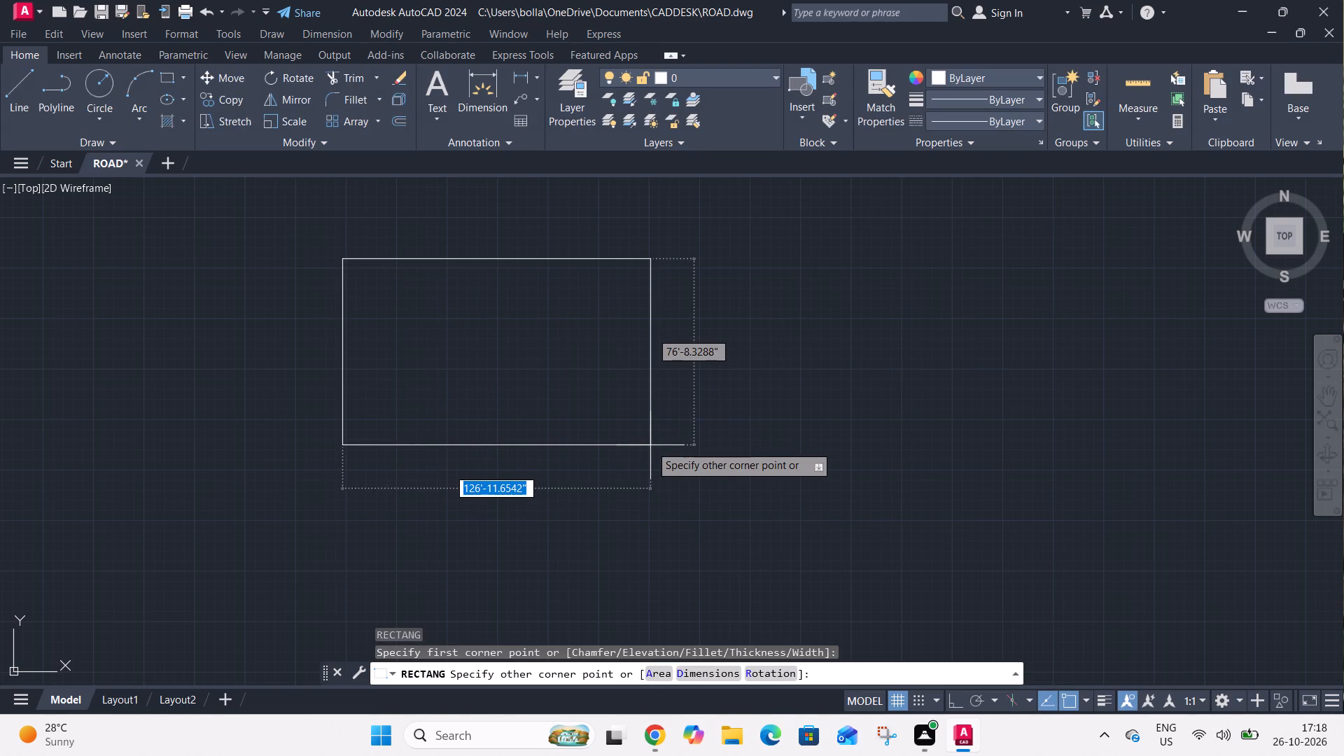
pyautogui.write("59'")
pyautogui.press('4')
pyautogui.hotkey('shift', '"')
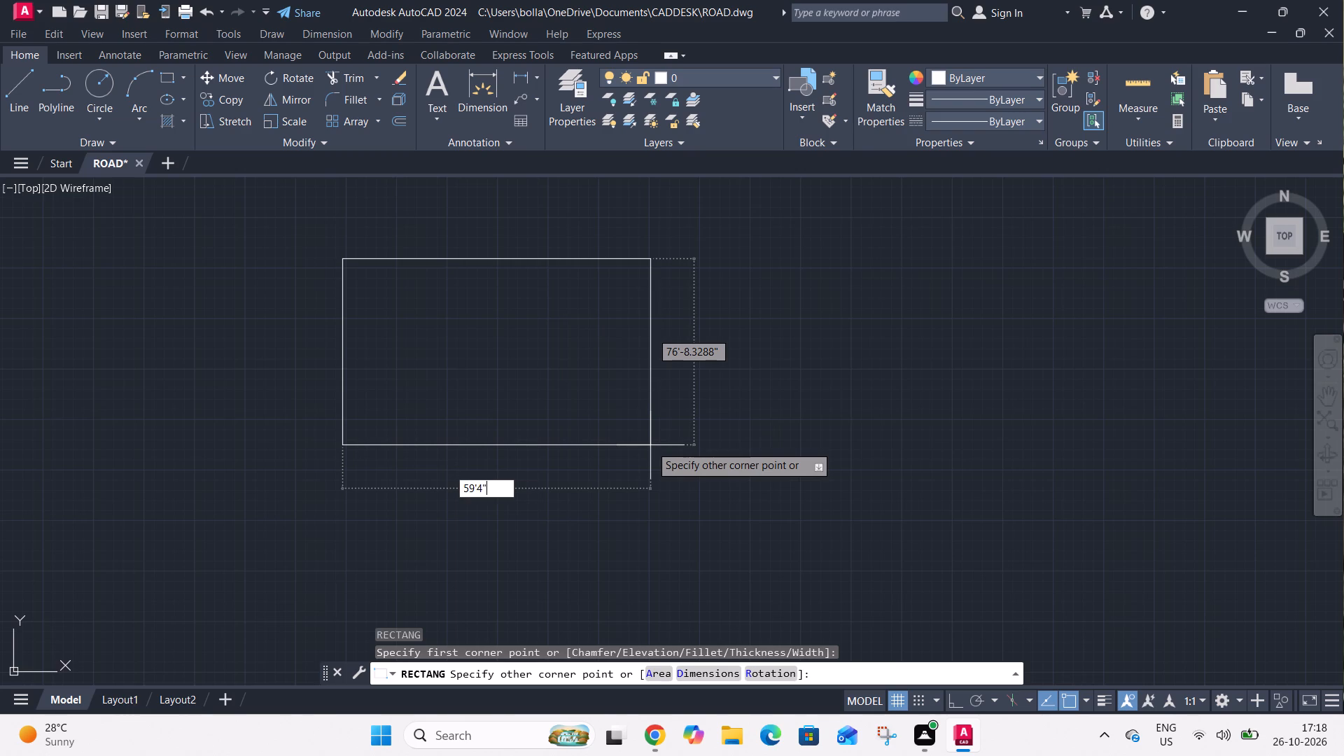
pyautogui.press('Tab')
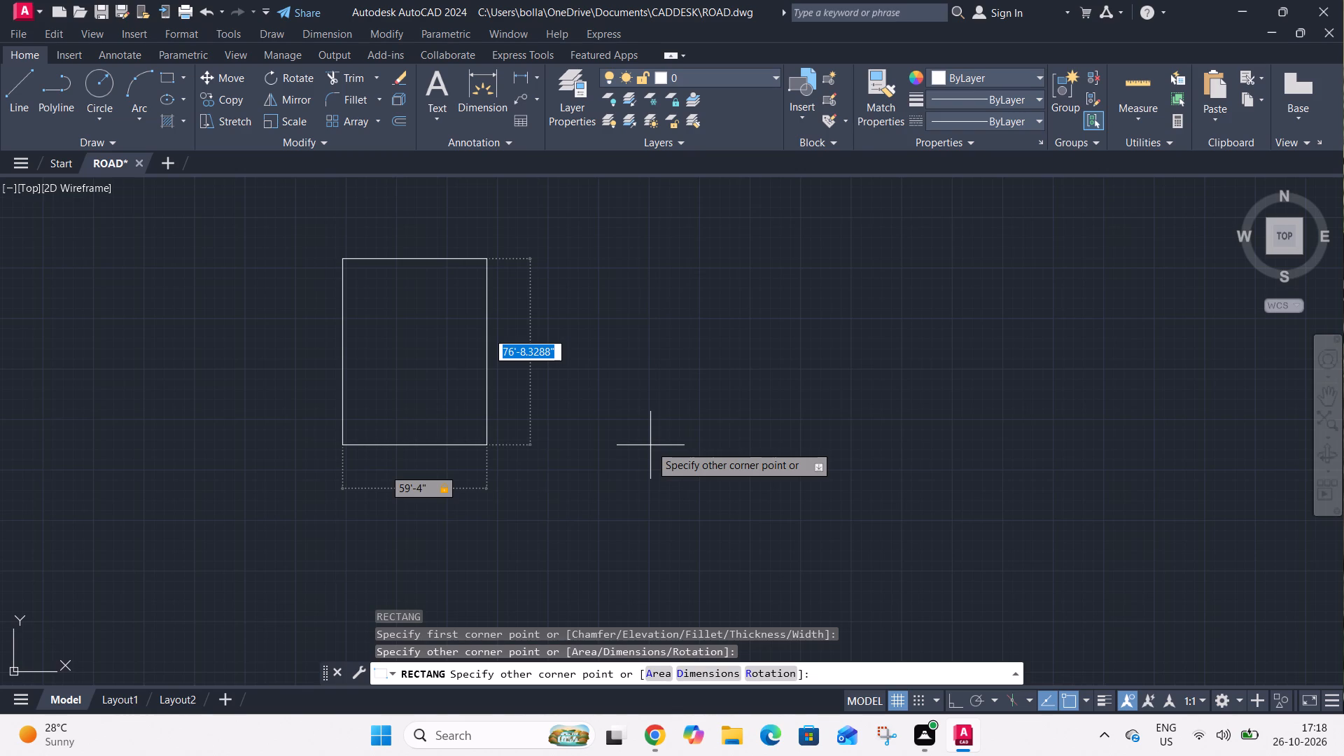
pyautogui.write("28'6")
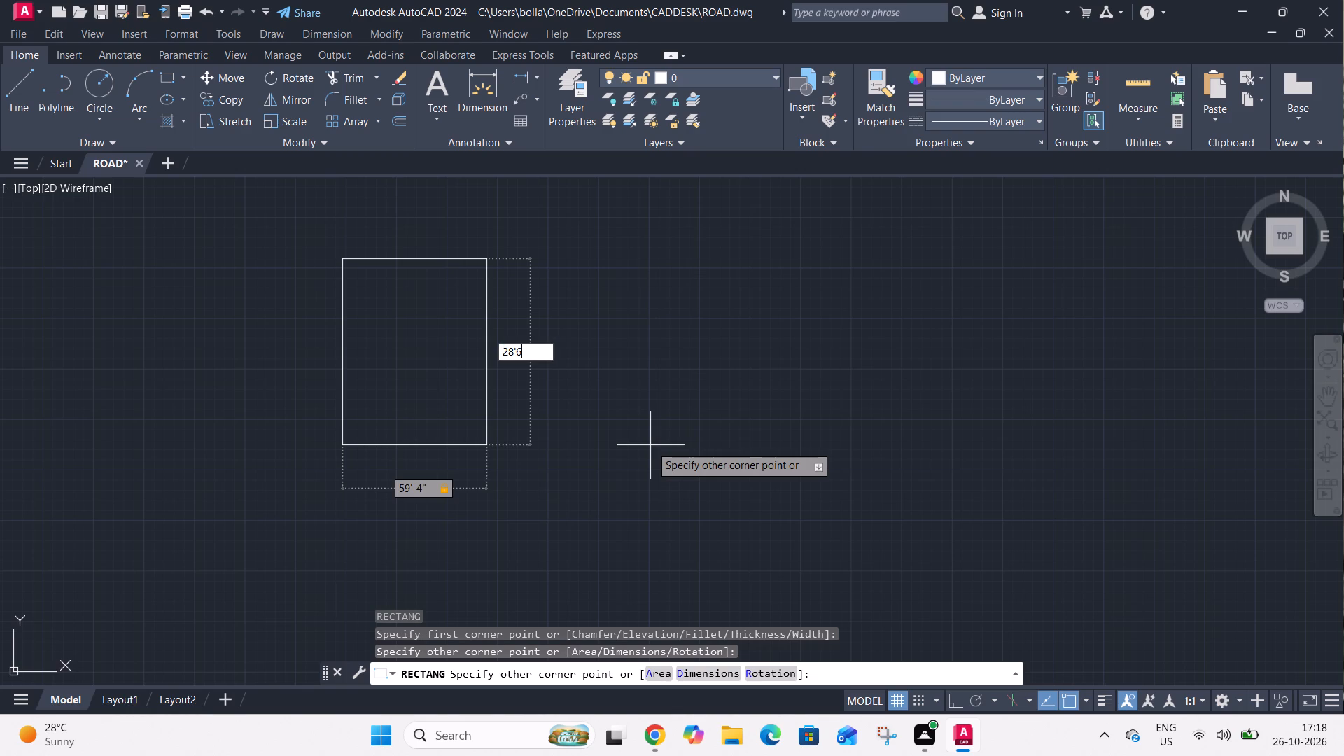
pyautogui.hotkey('shift', '"')
pyautogui.press('Return')
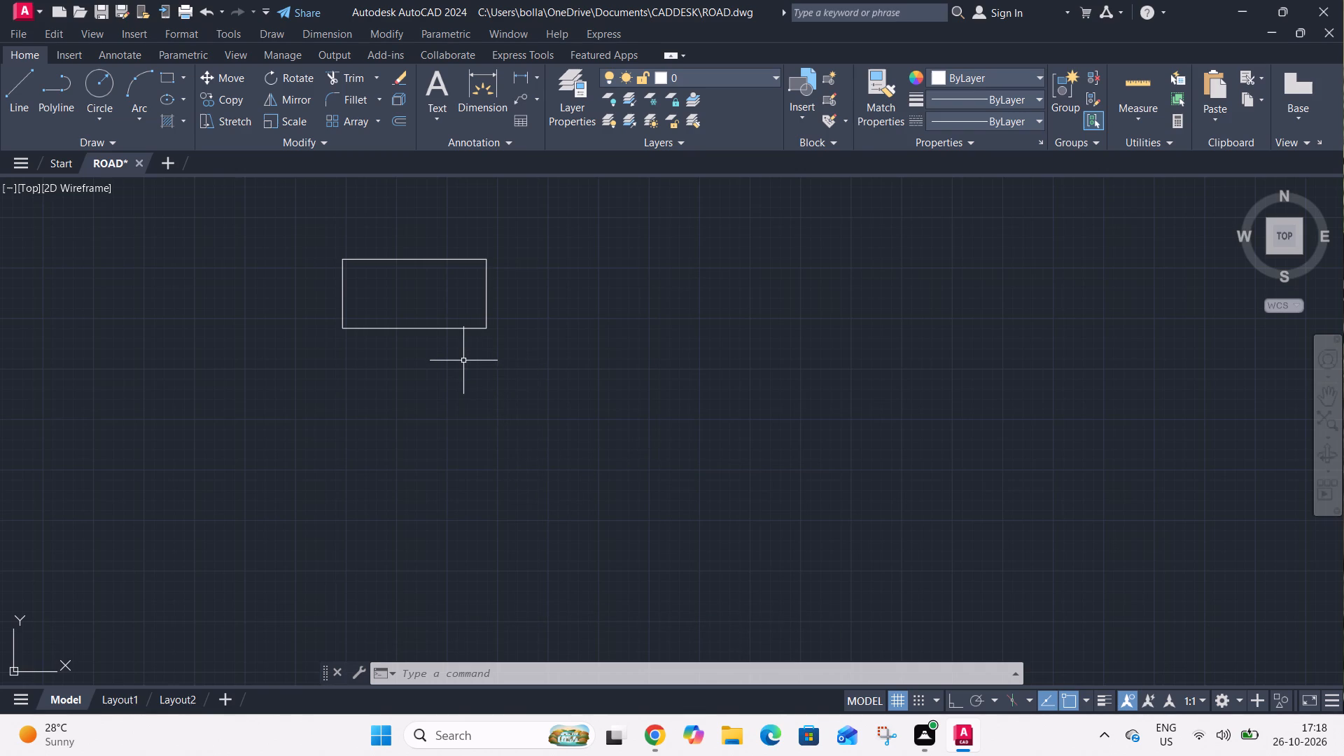
# Offset the rectangle 4.5" inward to form the outer wall thickness.
pyautogui.moveTo(431, 266); pyautogui.dragTo(504, 290, button='middle')
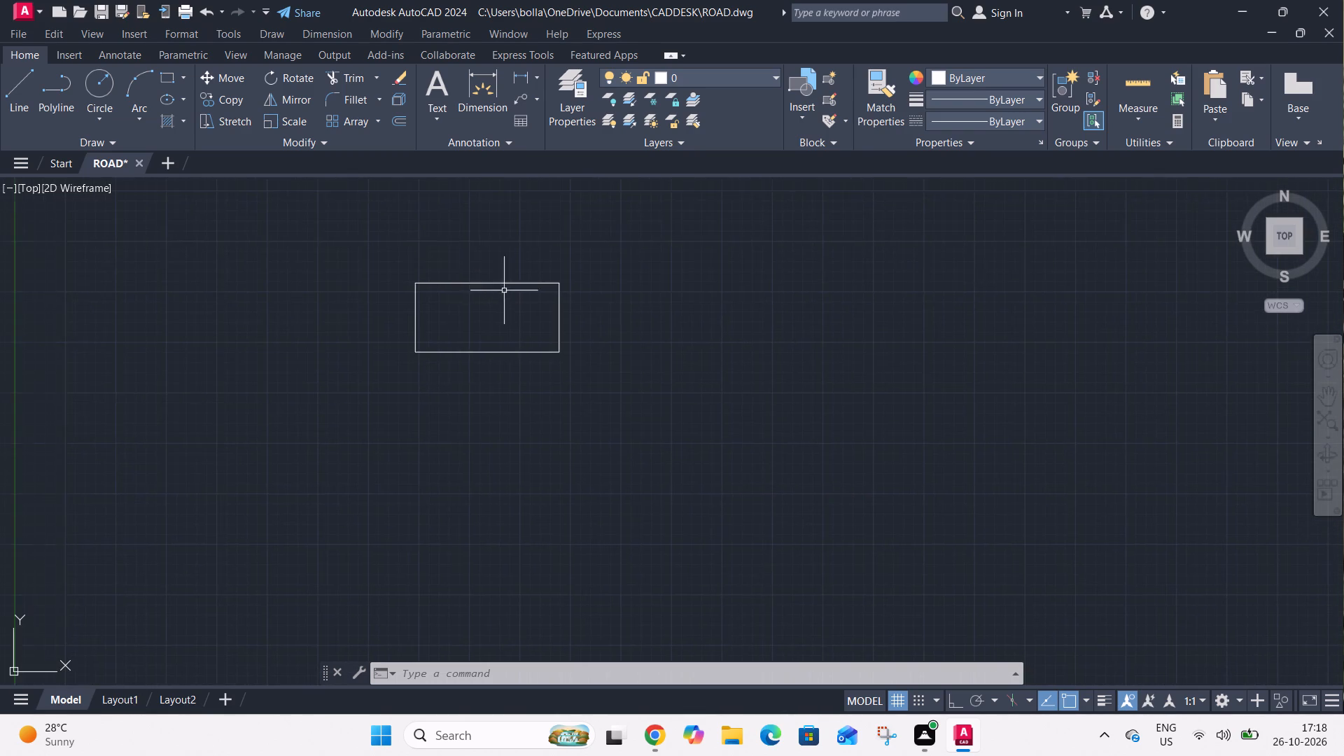
pyautogui.scroll(2, 476, 317)
pyautogui.press('o')
pyautogui.press('space')
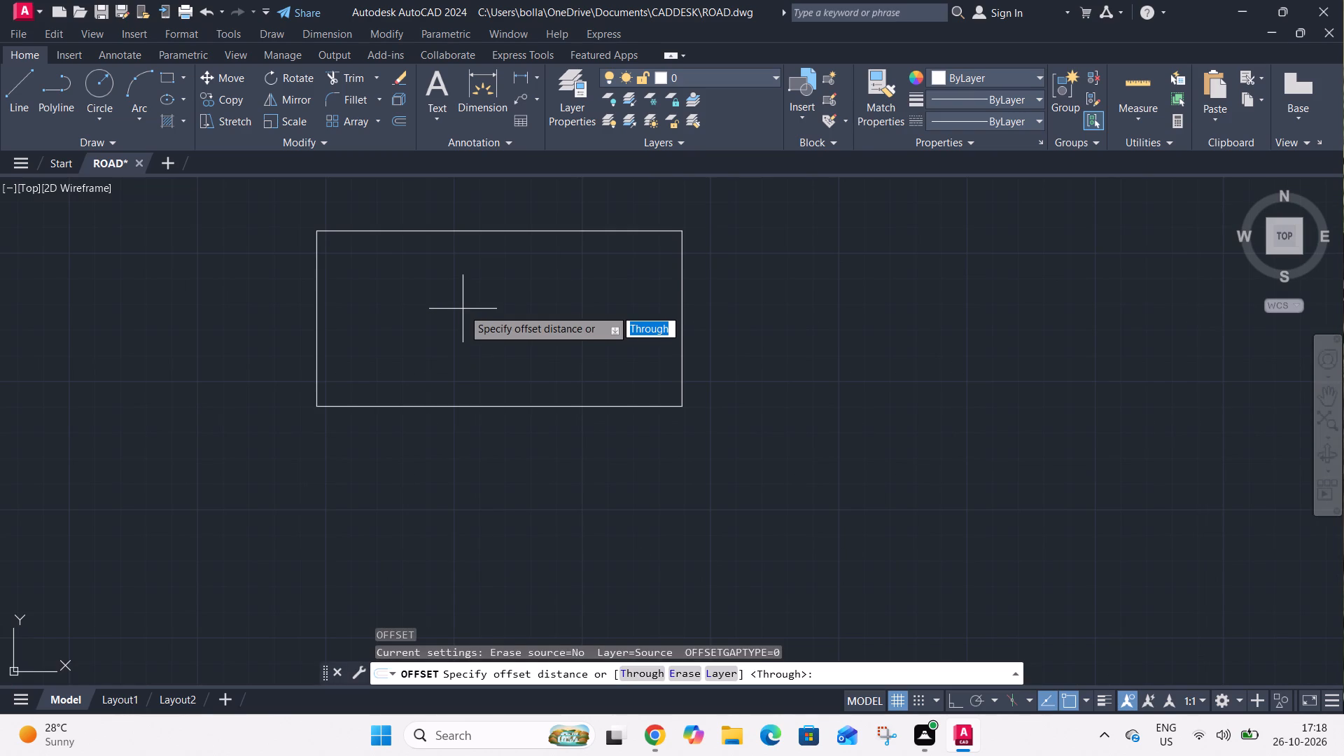
pyautogui.write('4.5"')
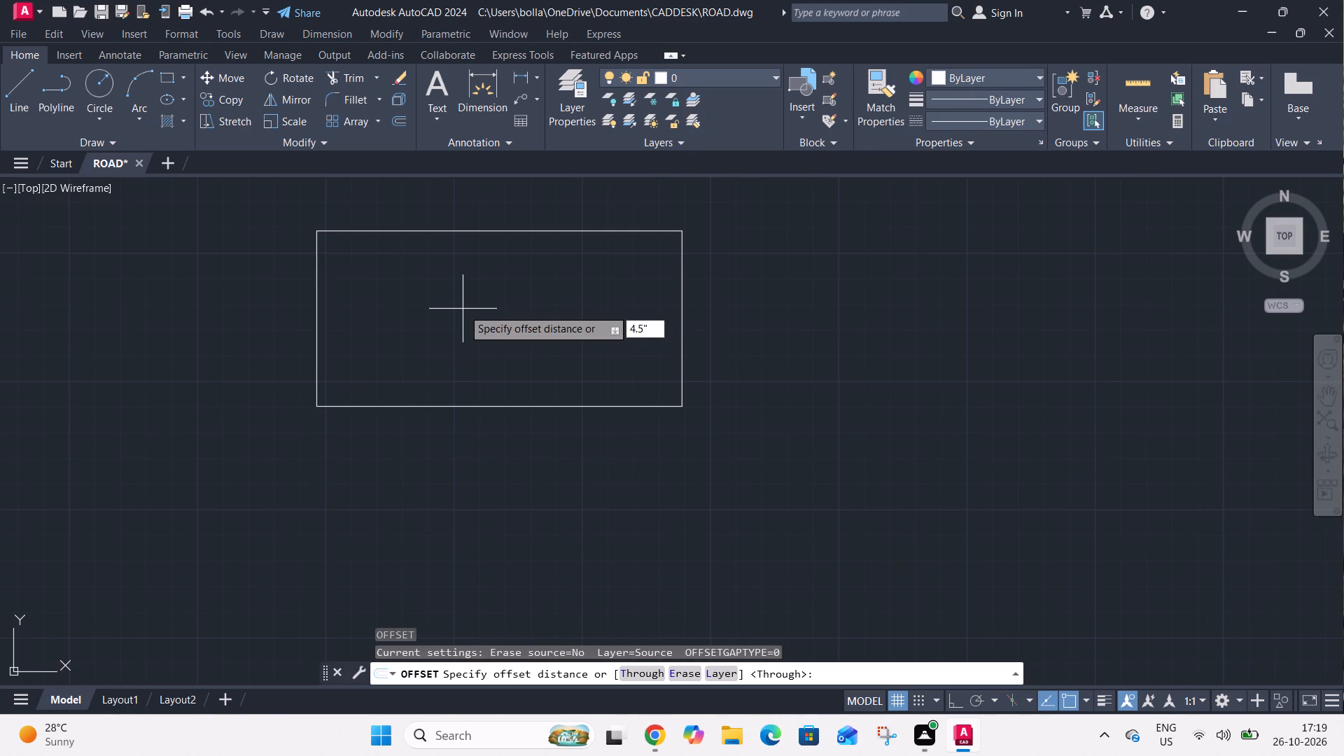
pyautogui.press('Return')
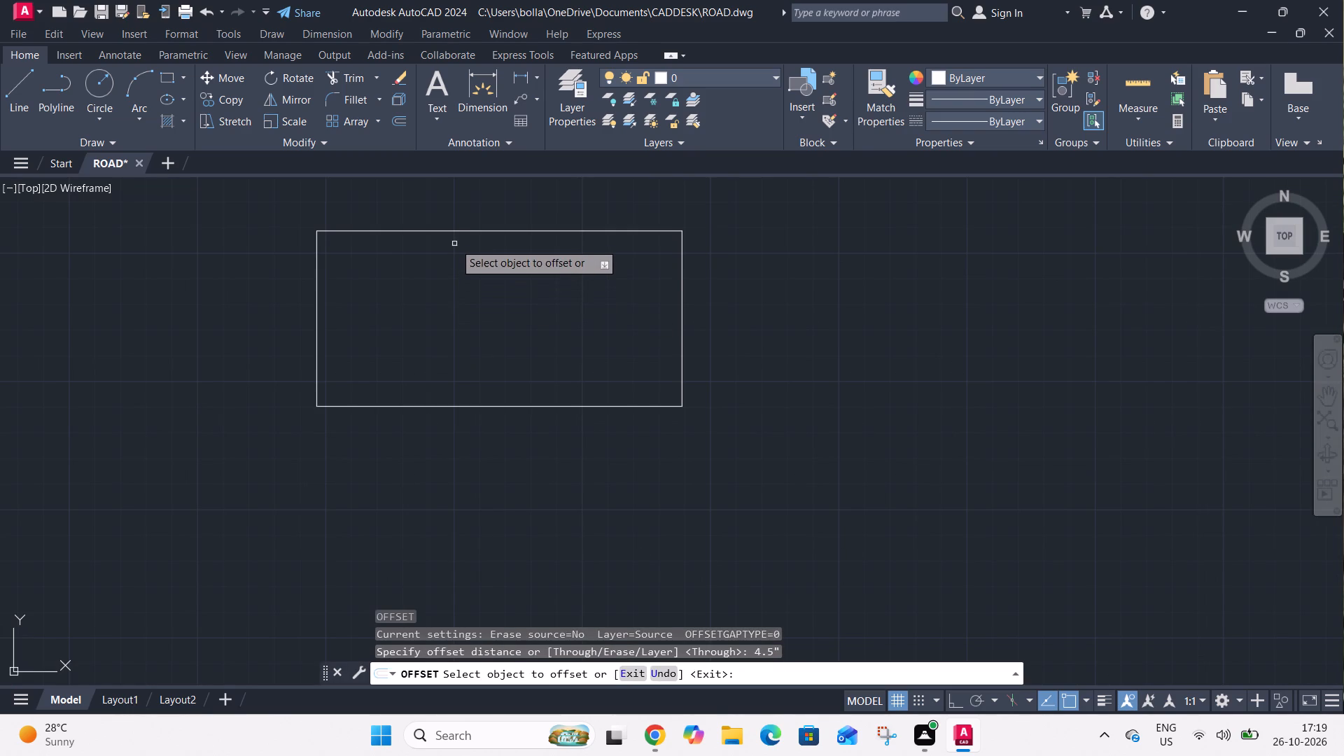
pyautogui.click(461, 231)
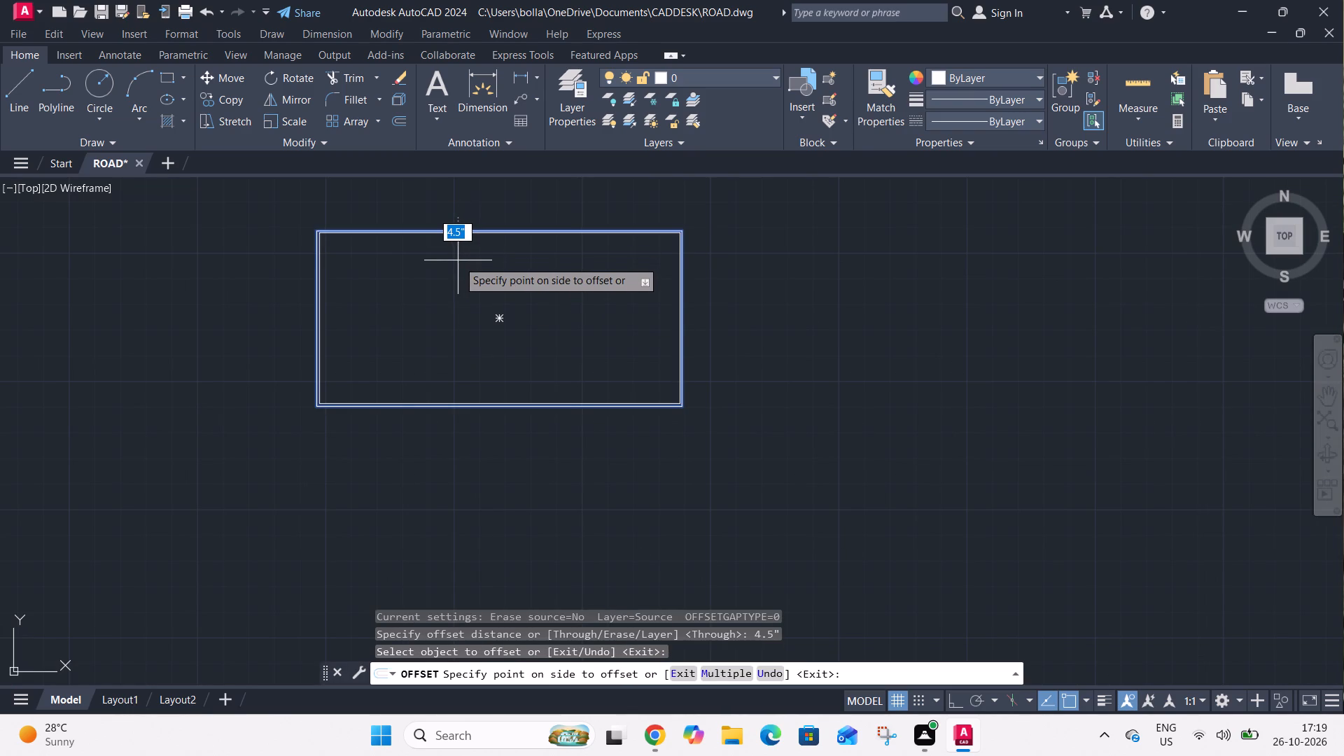
pyautogui.click(456, 267)
pyautogui.press('Escape')
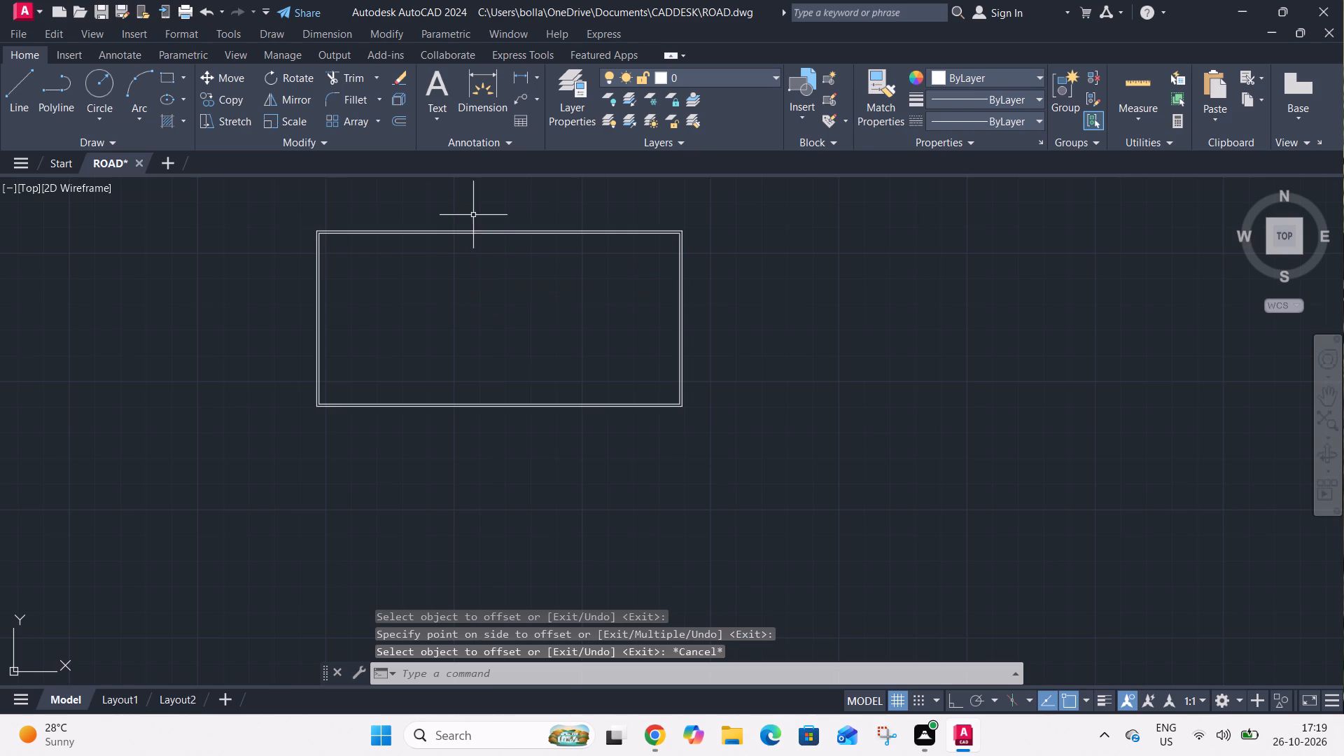
# Explode both the outer and inner rectangles into separate lines.
pyautogui.click(469, 223)
pyautogui.click(440, 260)
pyautogui.write('X')
pyautogui.press('space')
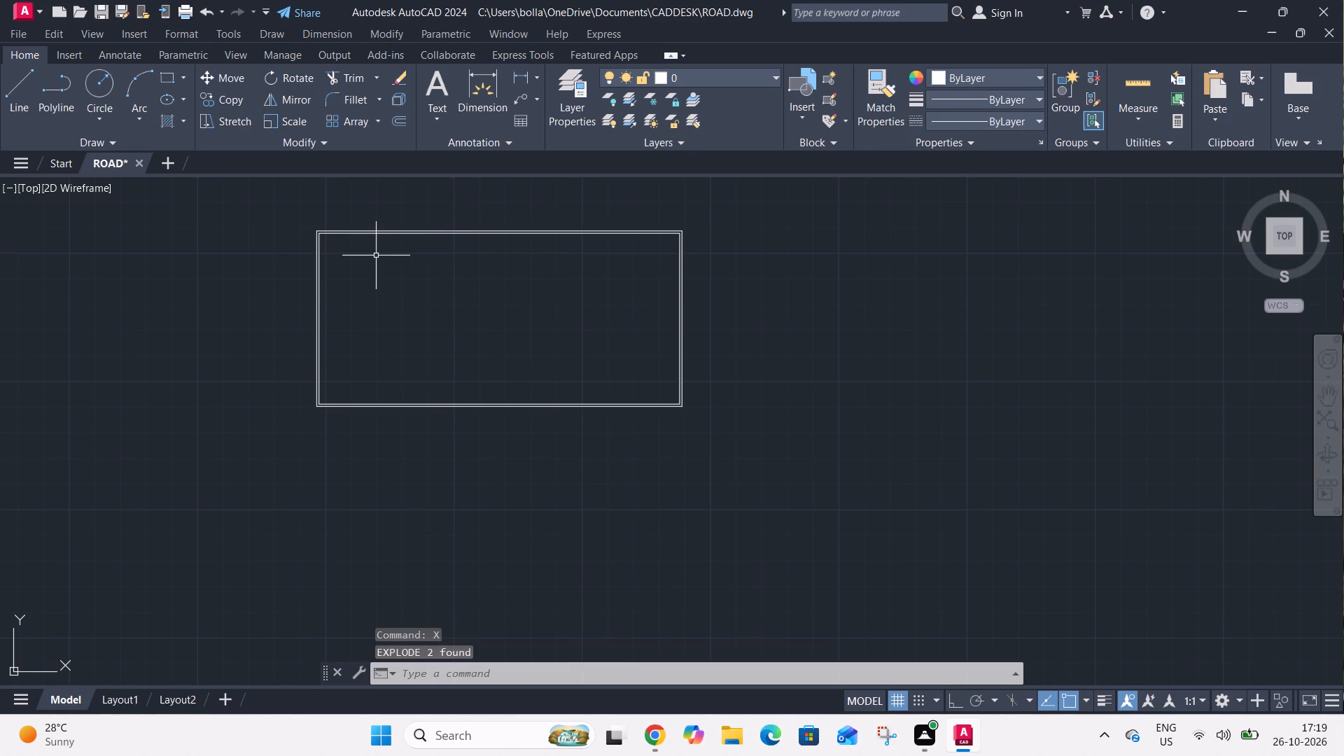
# Offset the left vertical line of the inner rectangle 10' toward the interior.
pyautogui.press('o')
pyautogui.press('space')
pyautogui.write("10'")
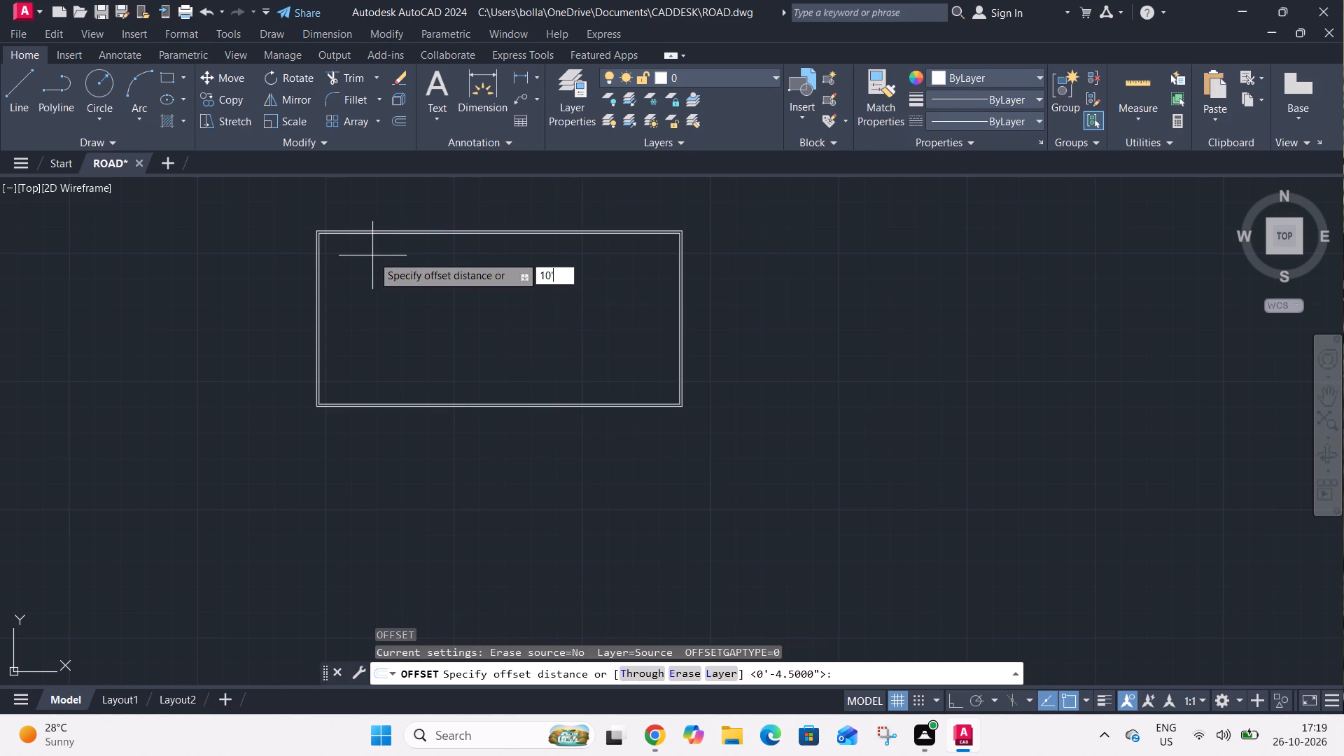
pyautogui.press('Return')
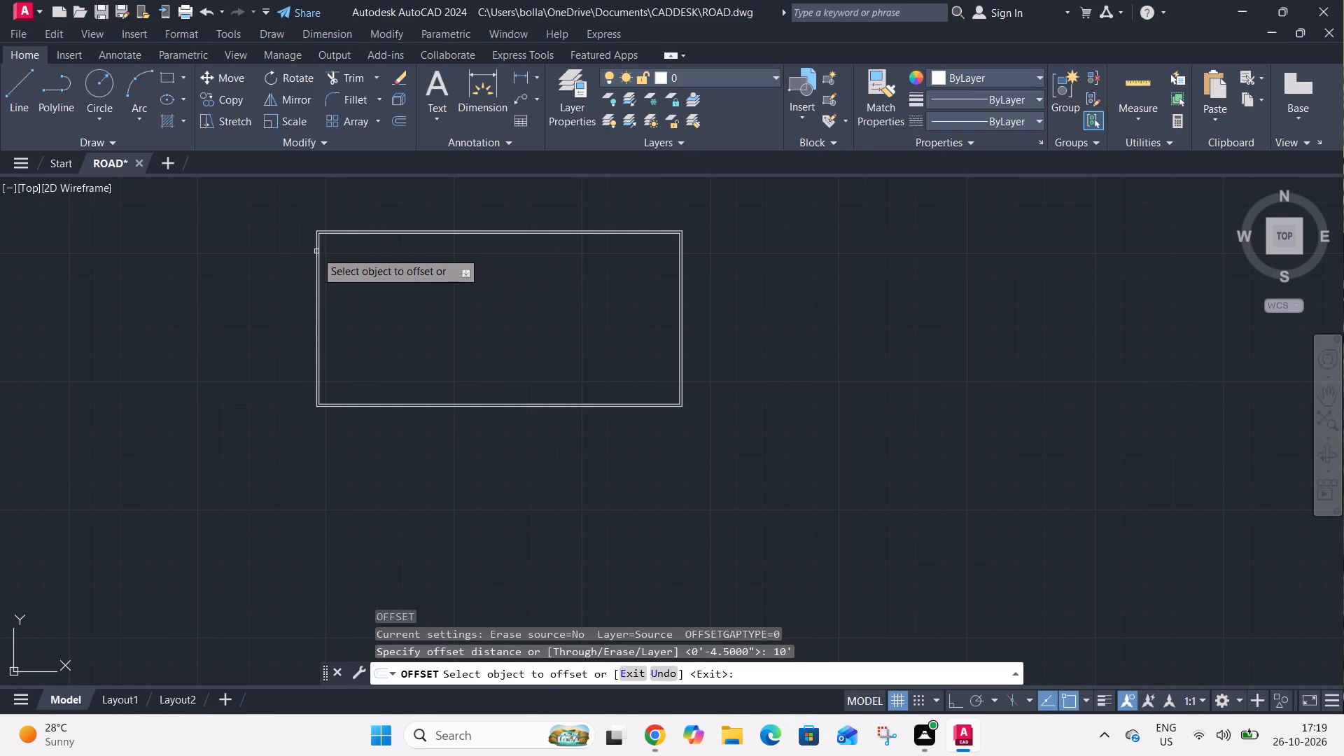
pyautogui.scroll(2, 316, 251)
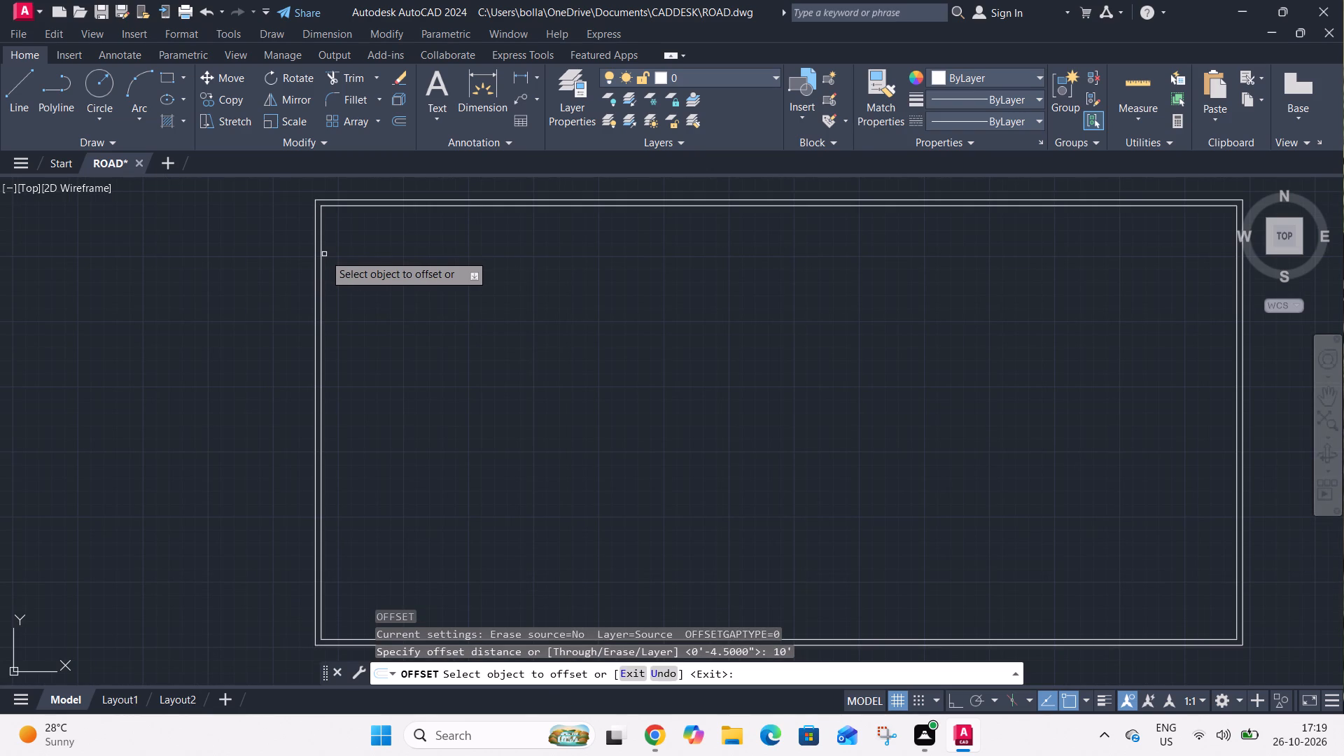
pyautogui.click(320, 257)
pyautogui.click(347, 259)
pyautogui.press('Escape')
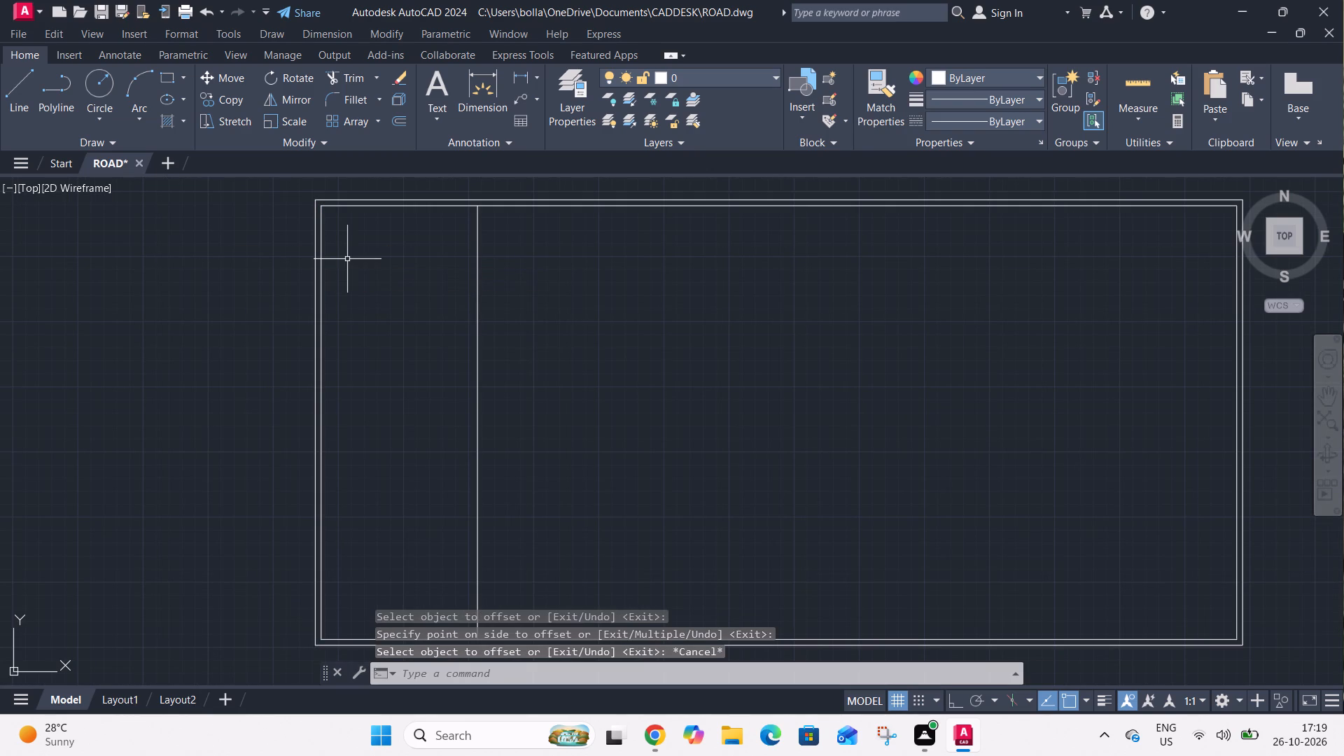
# Offset the top horizontal line of the inner rectangle 11' downward into the interior.
pyautogui.write("O 11'")
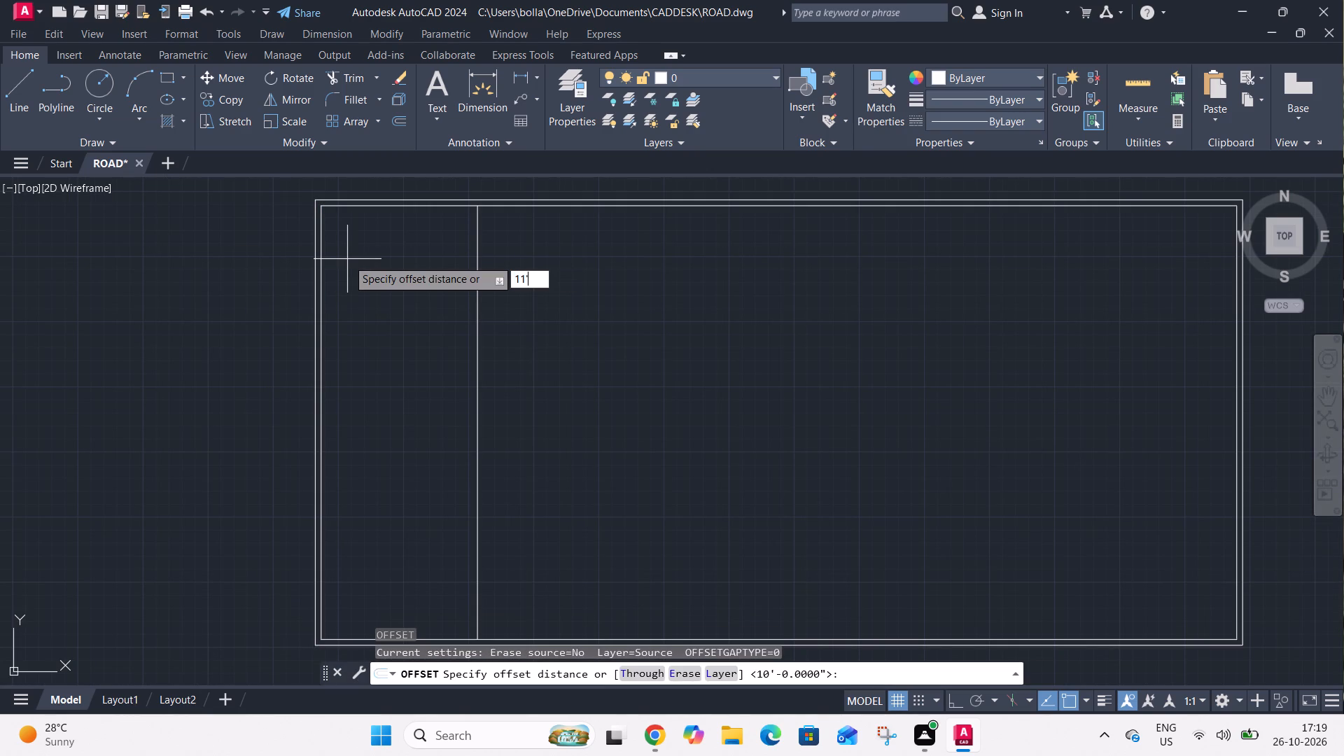
pyautogui.press('Return')
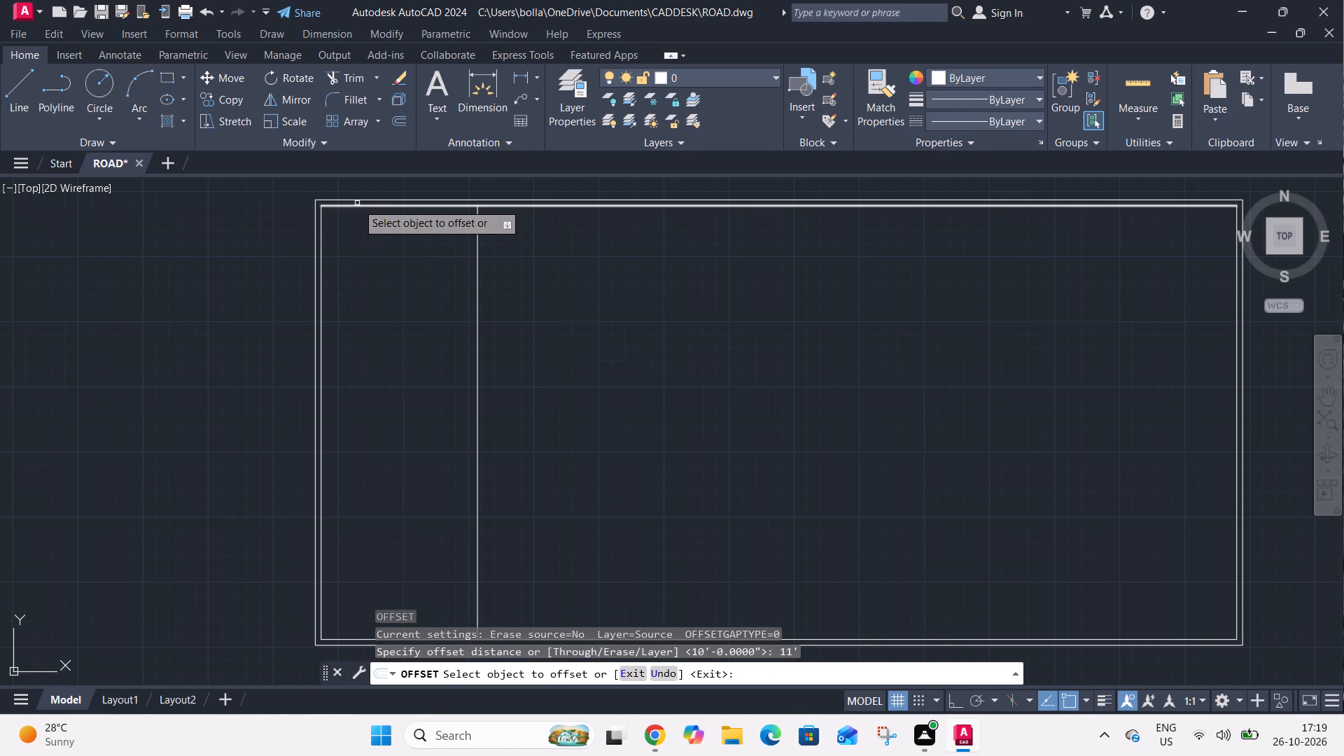
pyautogui.click(357, 206)
pyautogui.click(357, 223)
pyautogui.press('Escape')
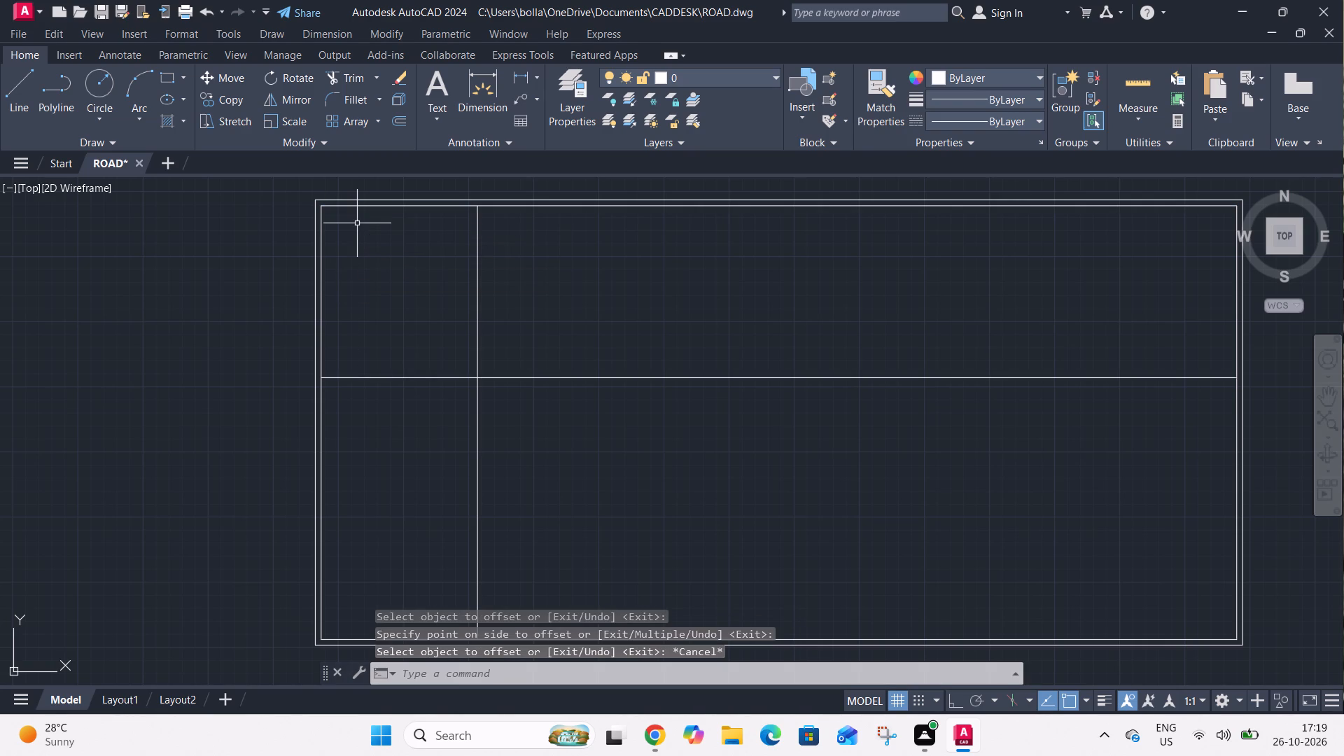
# Offset the interior horizontal line 4.5" downward and the interior vertical line 4.5" to the right as wall thicknesses.
pyautogui.write('O')
pyautogui.press('space')
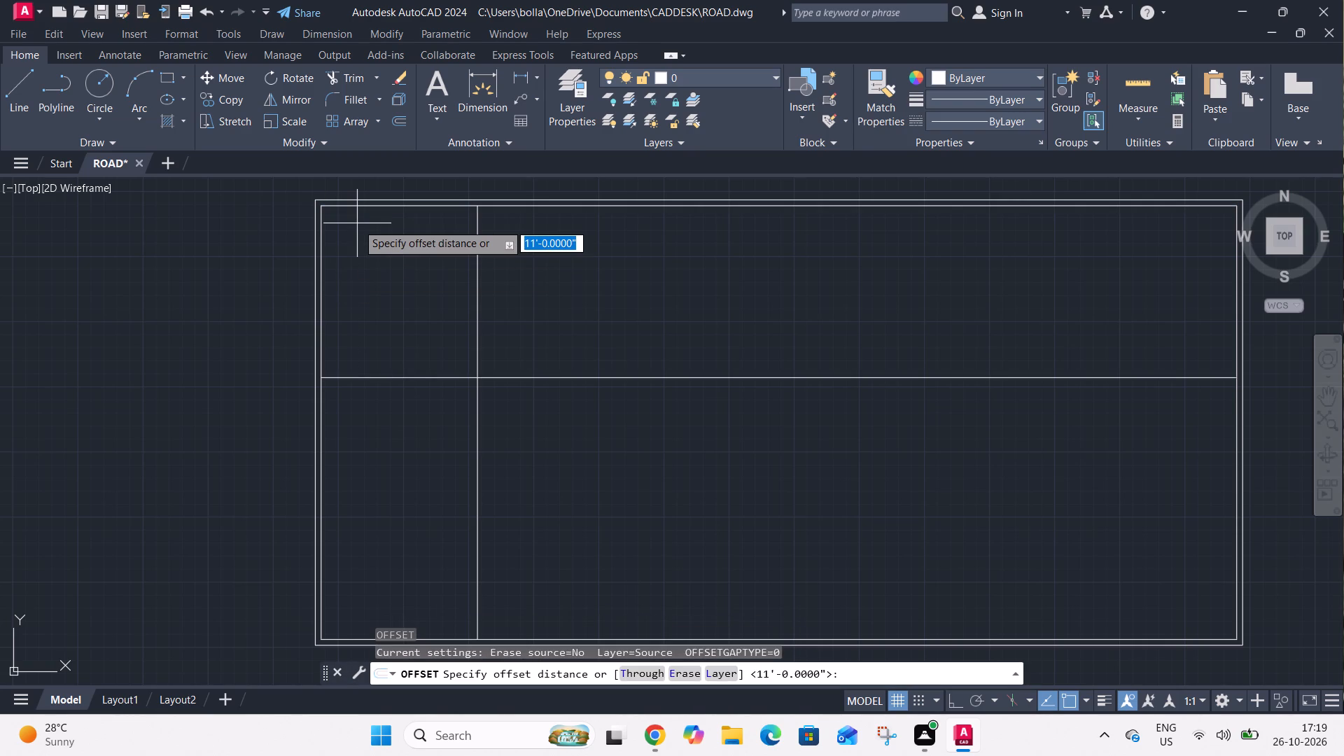
pyautogui.write('4.5"')
pyautogui.press('Return')
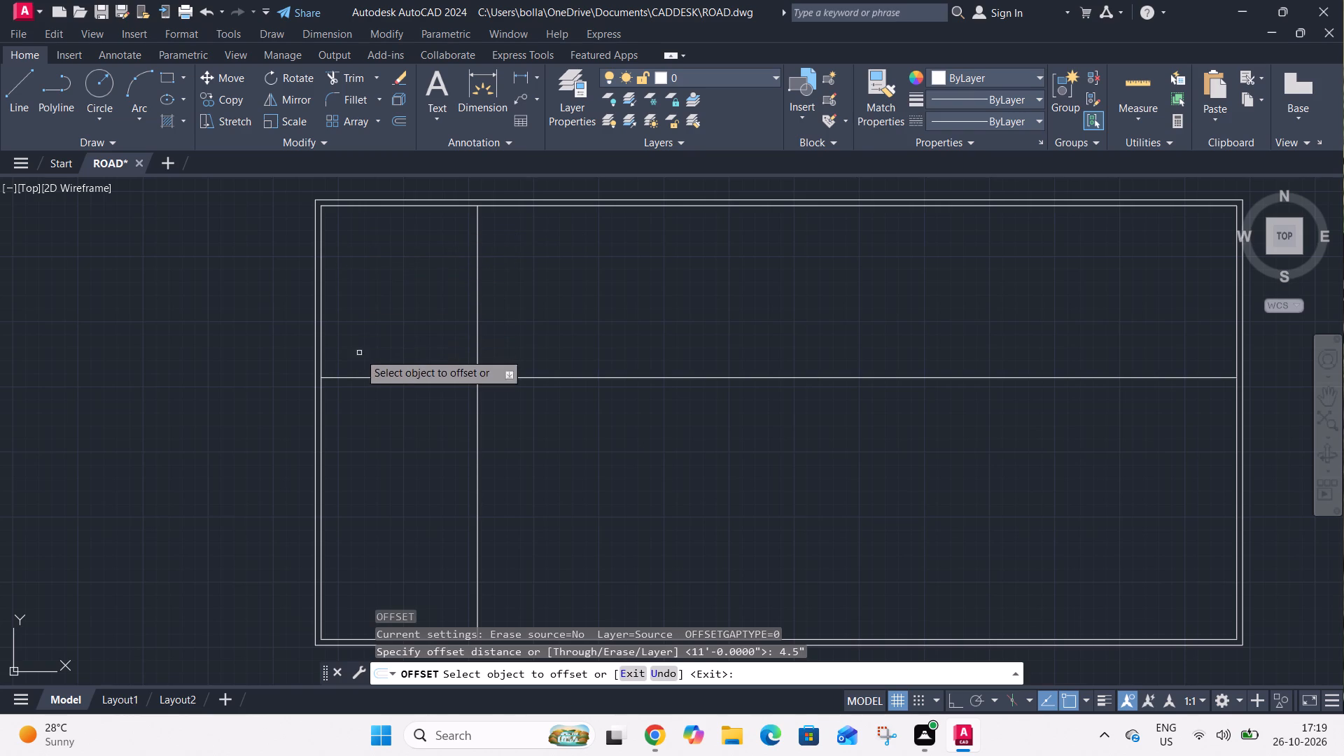
pyautogui.click(356, 380)
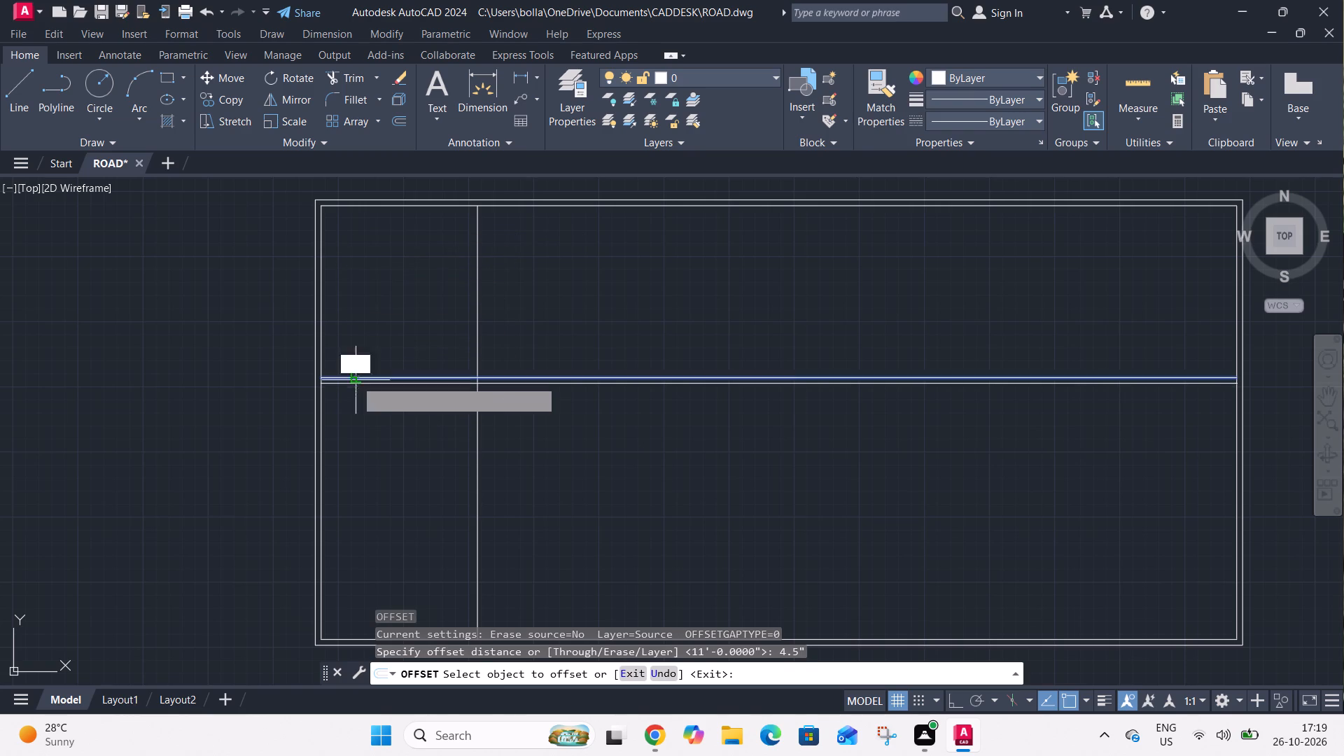
pyautogui.click(355, 396)
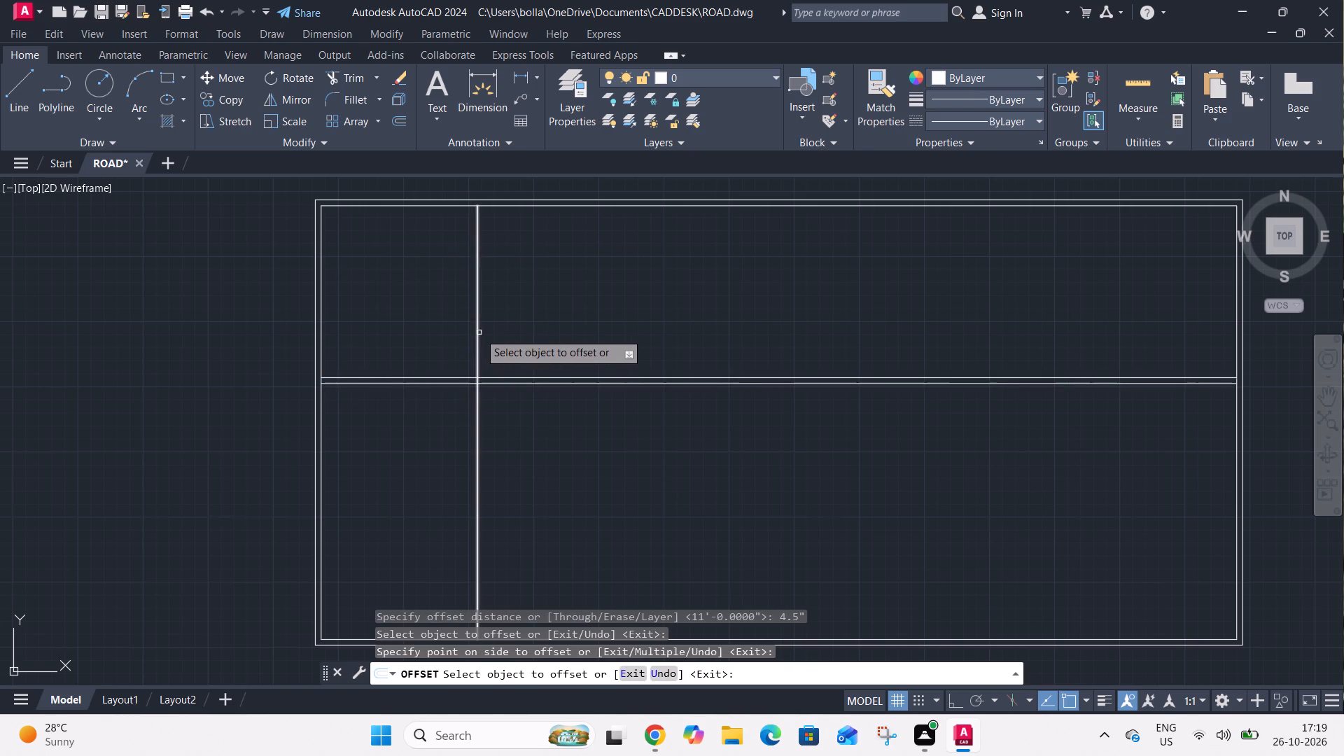
pyautogui.click(479, 332)
pyautogui.click(498, 345)
pyautogui.press('Escape')
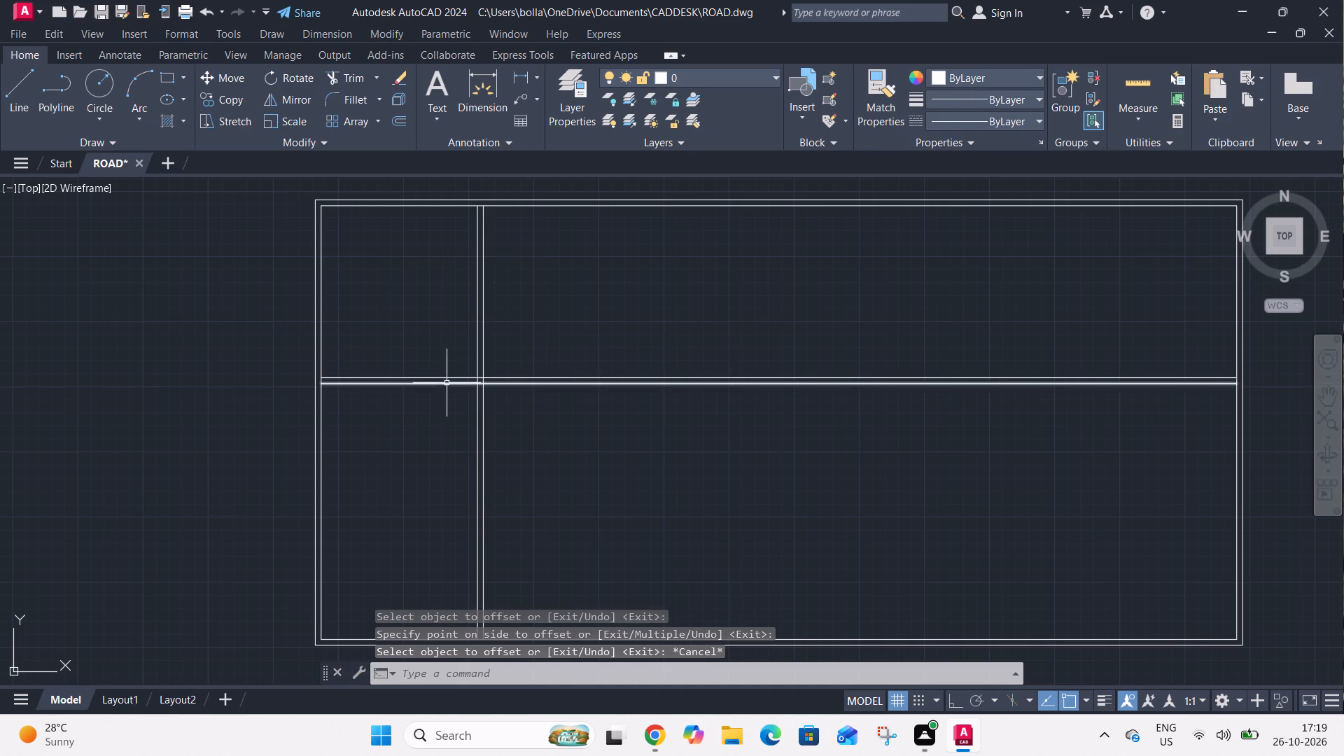
# Offset the lower line of the interior horizontal wall 4' downward.
pyautogui.moveTo(435, 393); pyautogui.dragTo(454, 323, button='middle')
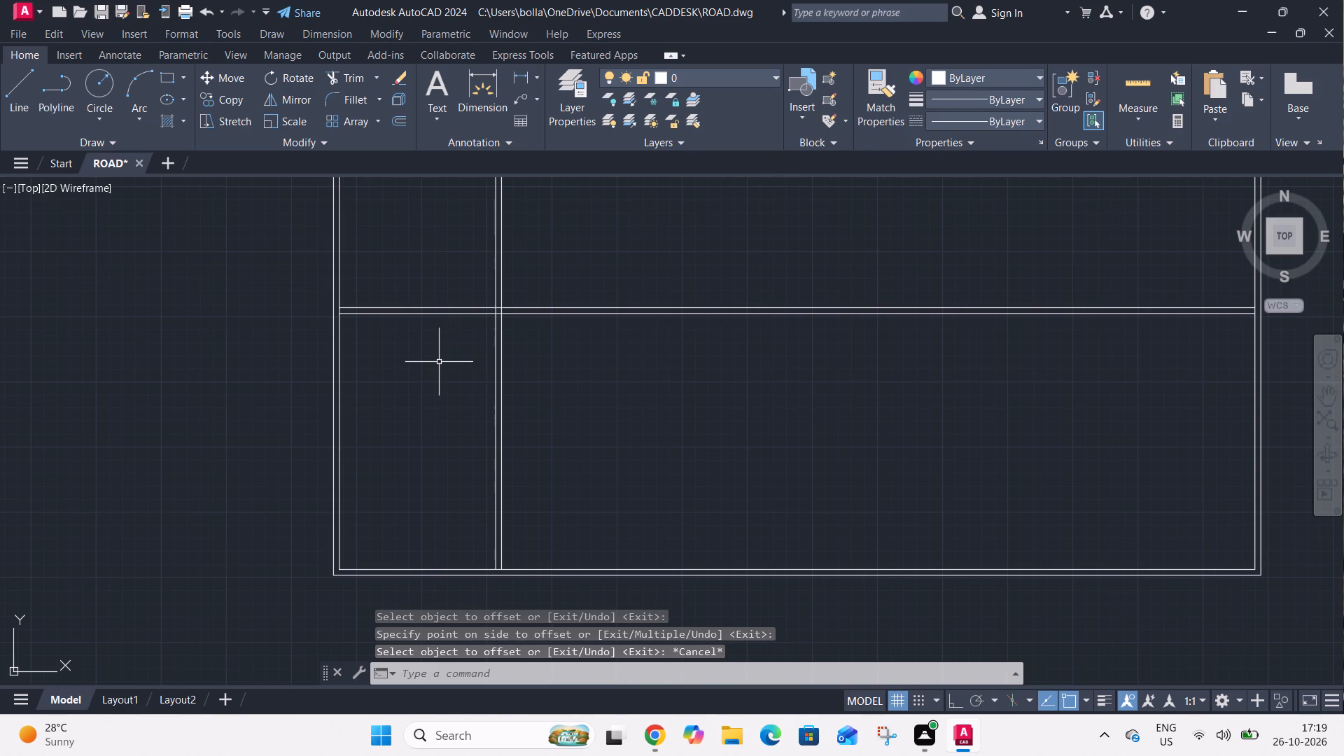
pyautogui.press('Escape')
pyautogui.write('O')
pyautogui.press('space')
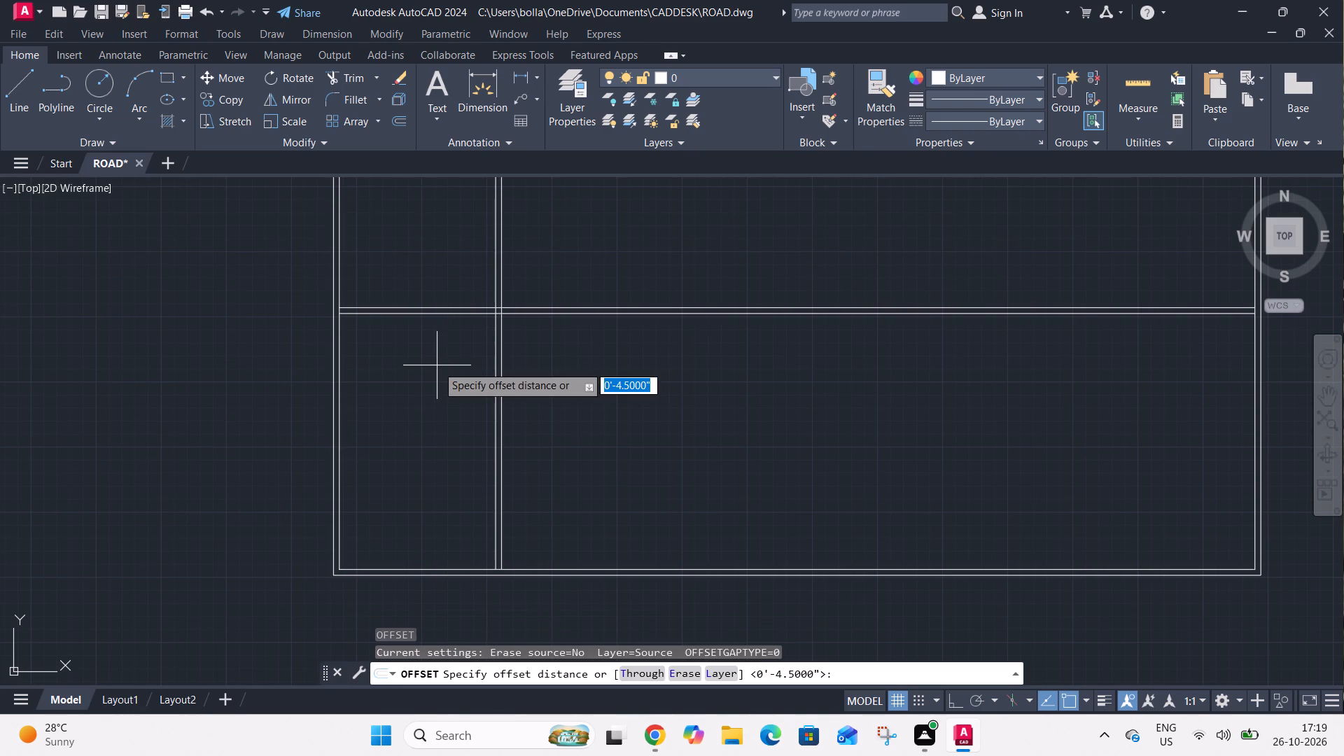
pyautogui.write("4'")
pyautogui.press('Return')
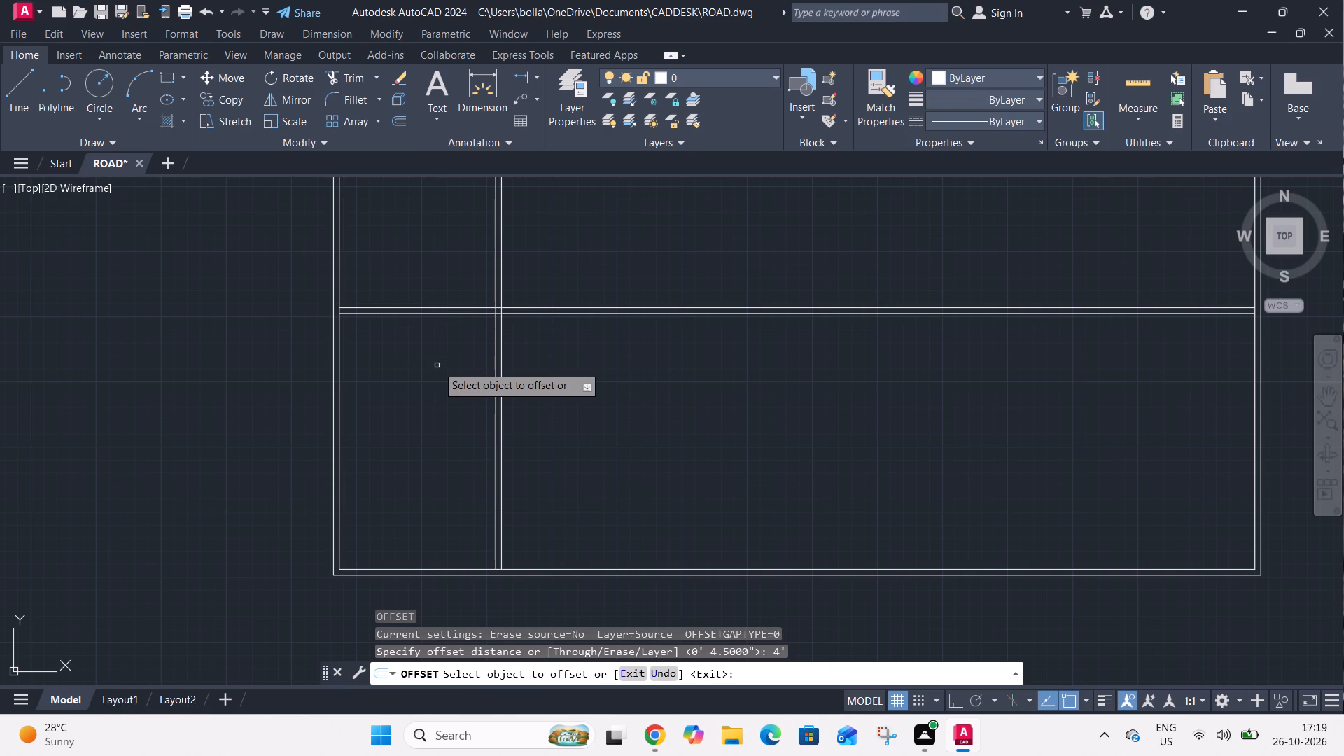
pyautogui.click(421, 311)
pyautogui.click(420, 333)
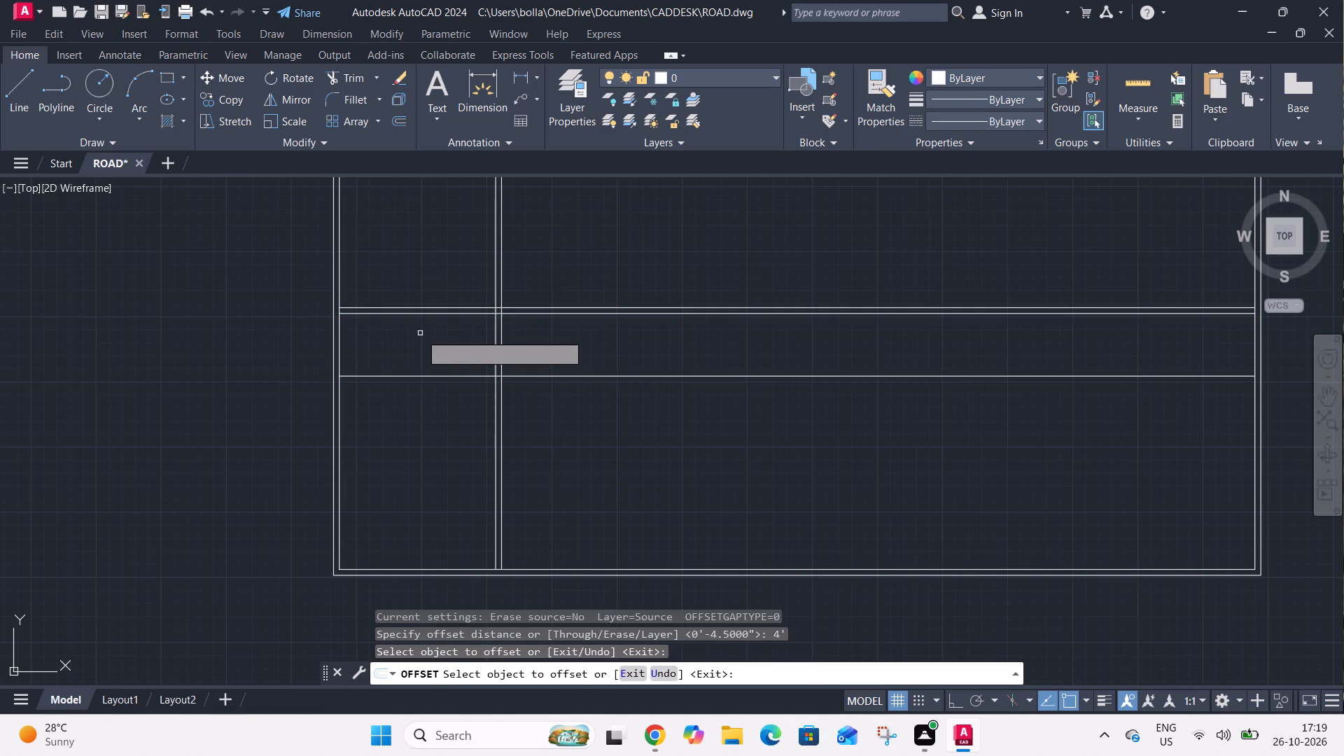
pyautogui.press('Escape')
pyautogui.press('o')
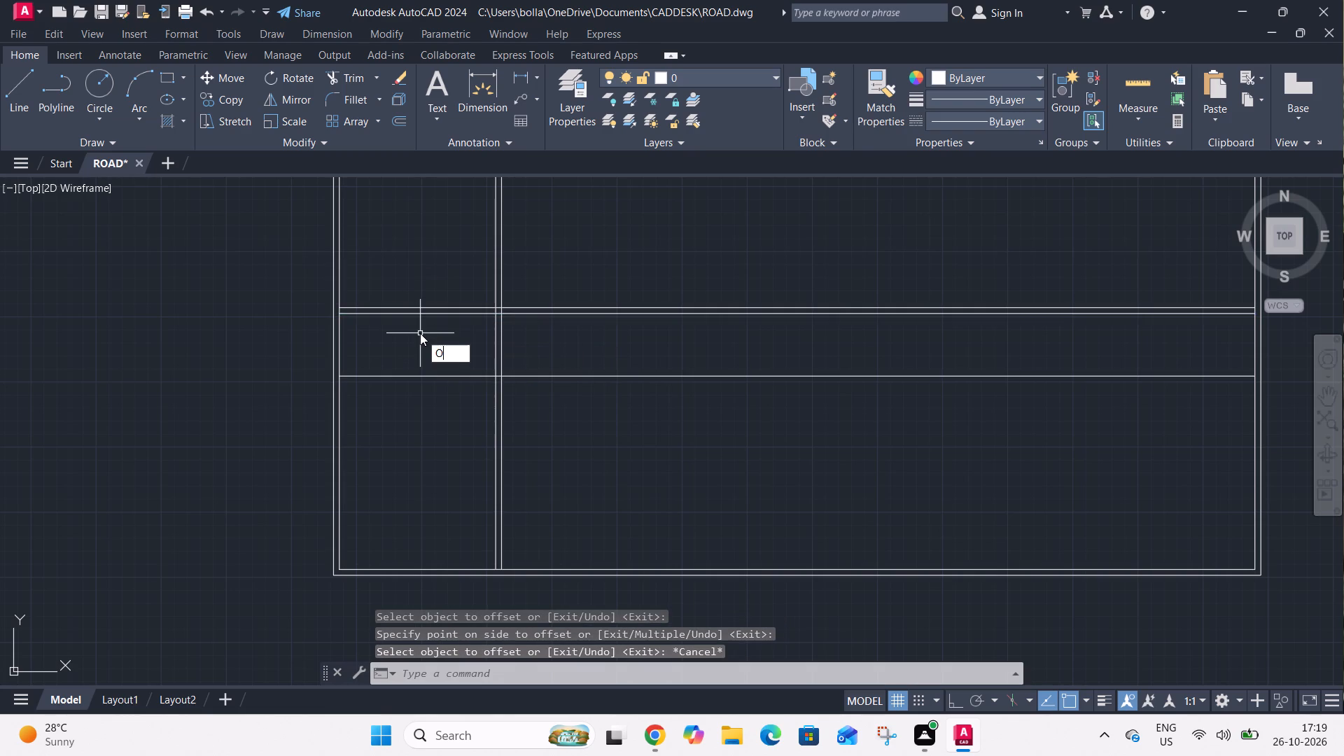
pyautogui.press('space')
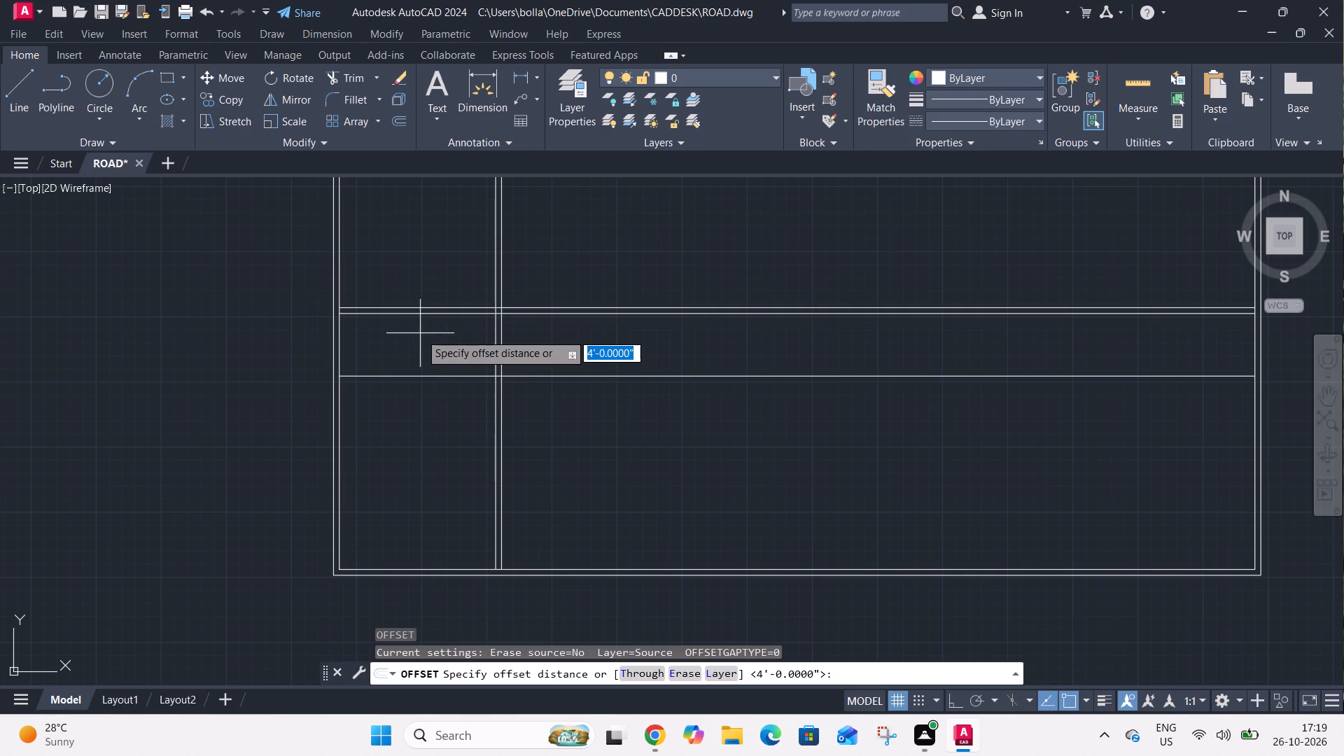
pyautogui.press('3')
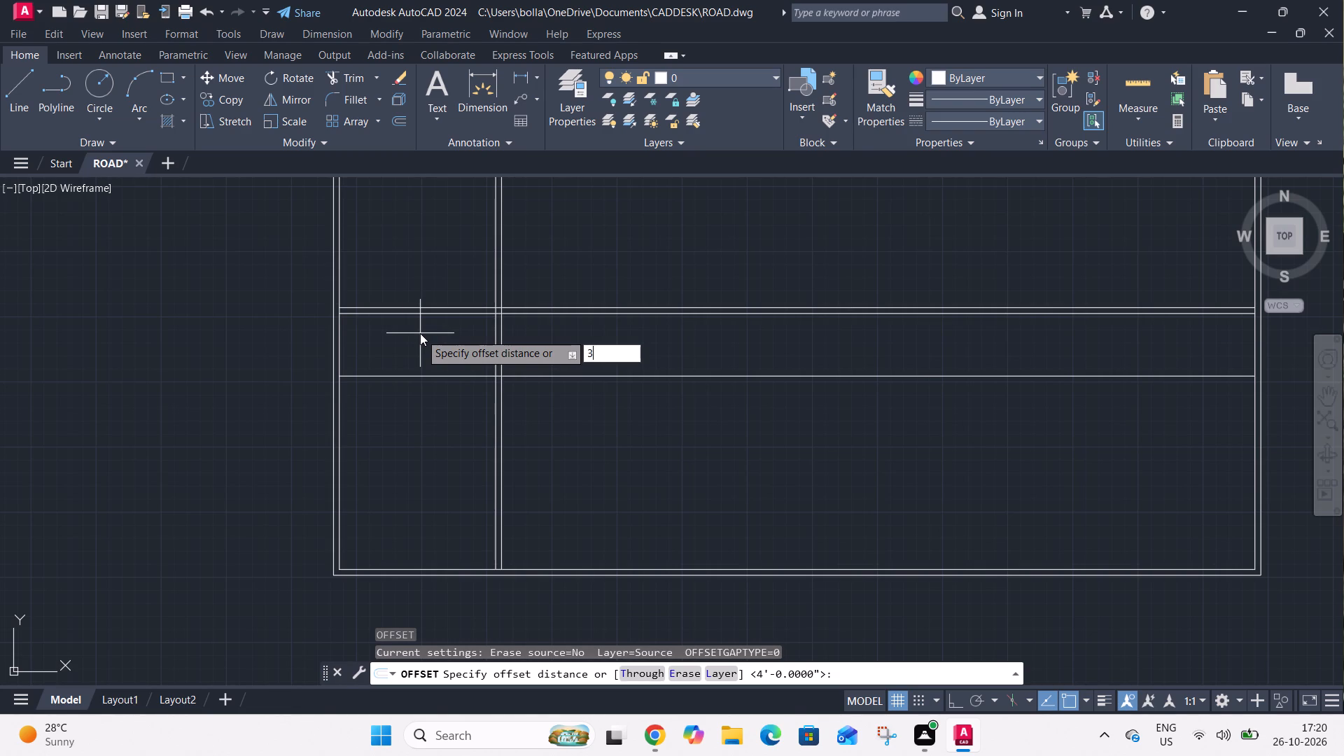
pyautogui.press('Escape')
# Offset the lowest interior horizontal line 4.5" downward to form the passage's lower wall.
pyautogui.write('O')
pyautogui.press('space')
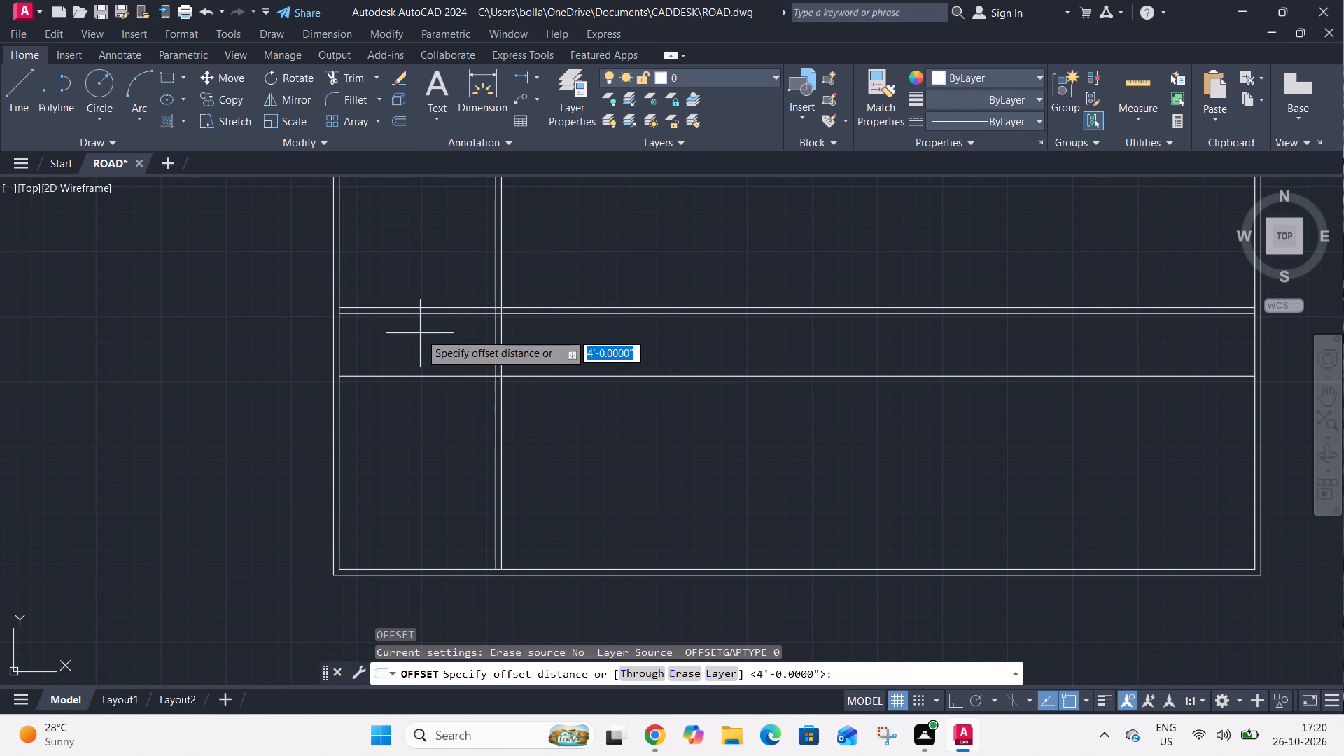
pyautogui.write('4.5"')
pyautogui.press('Return')
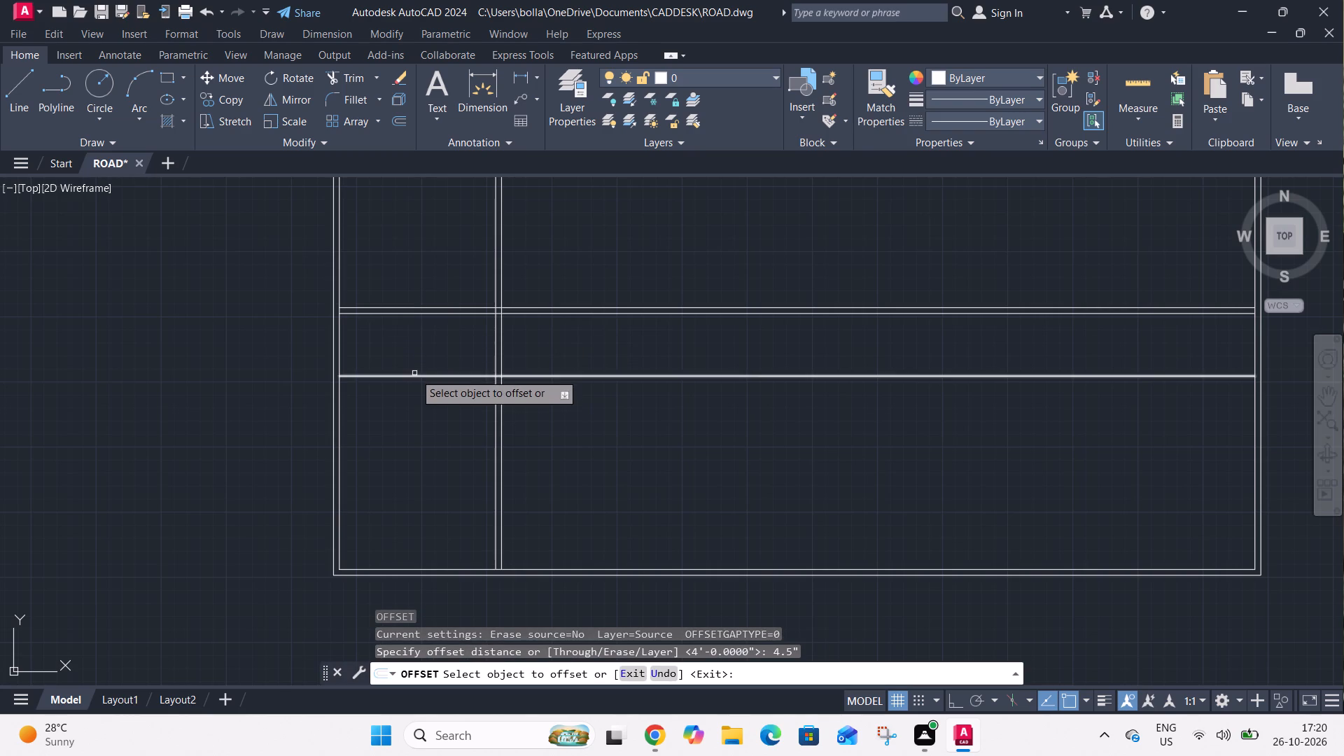
pyautogui.click(414, 373)
pyautogui.click(415, 376)
pyautogui.click(416, 396)
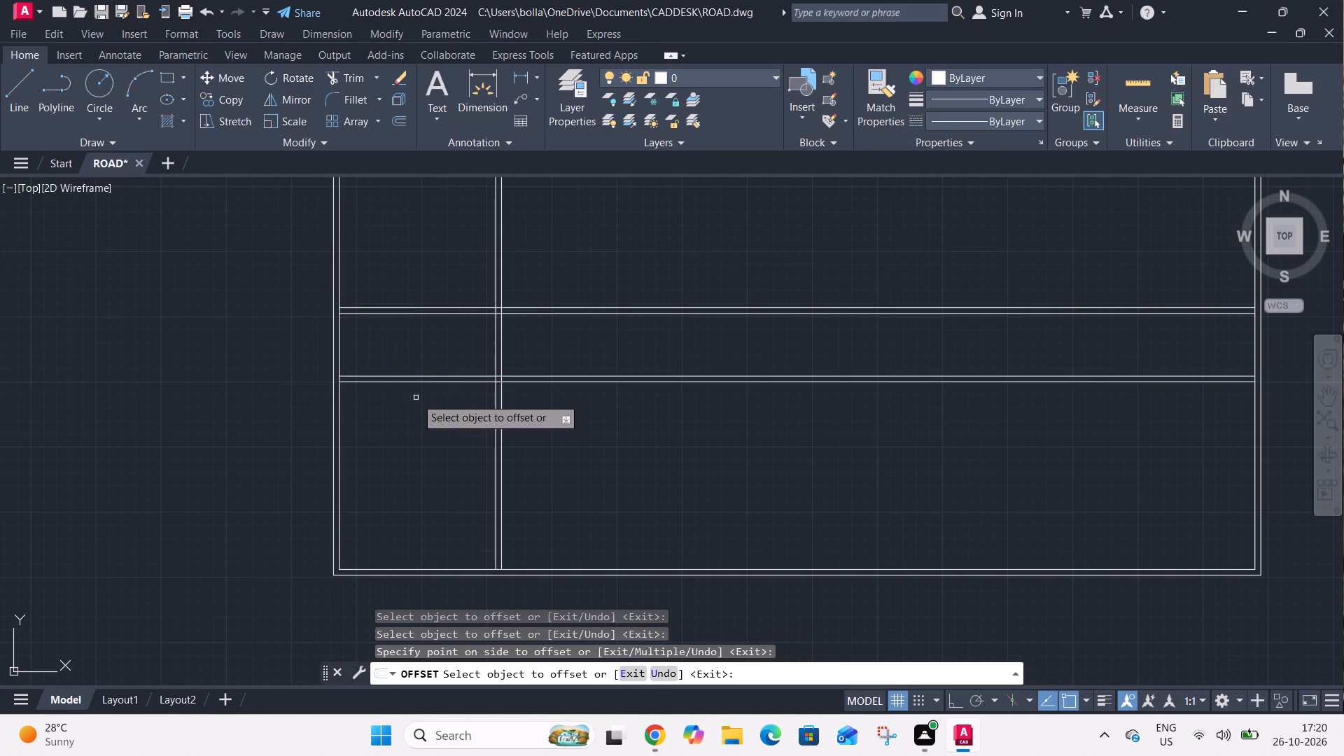
pyautogui.press('Escape')
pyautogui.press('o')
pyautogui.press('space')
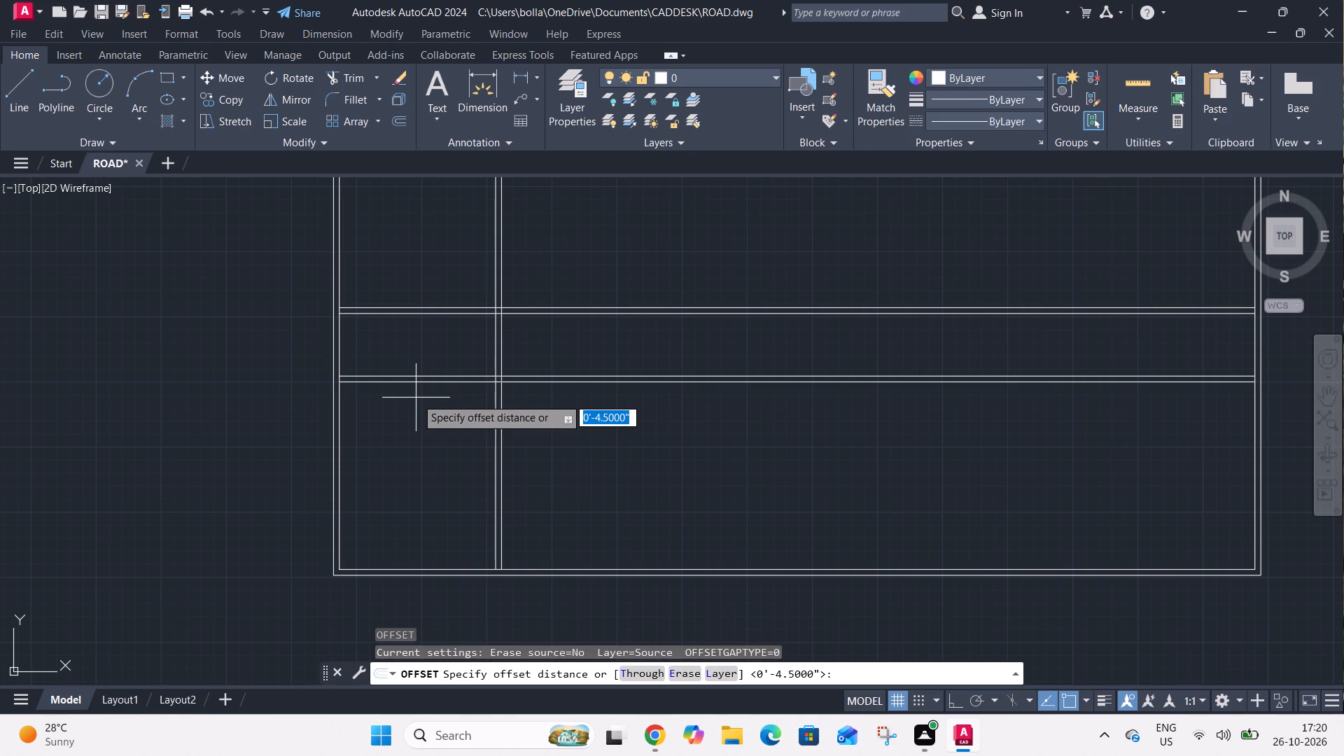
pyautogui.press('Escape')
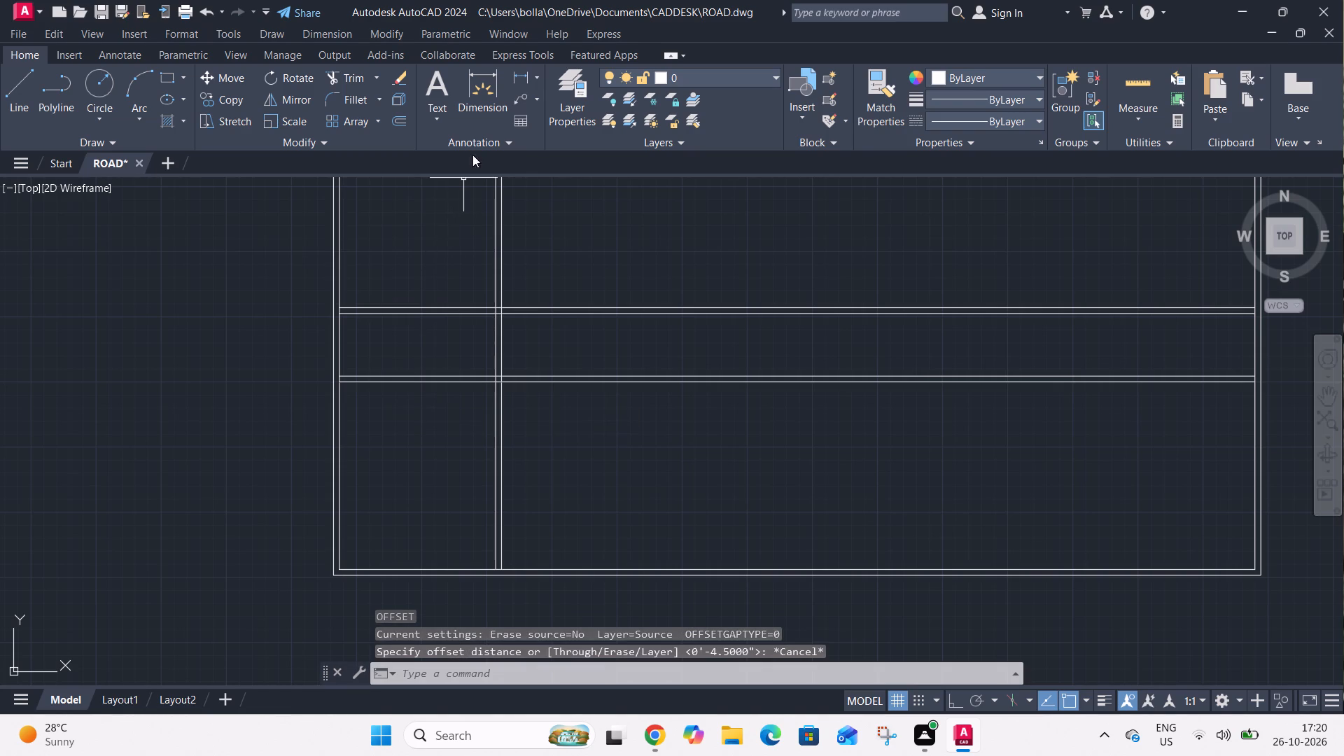
# Measure the vertical distance from the lower horizontal wall to the inner bottom-left corner with a linear dimension.
pyautogui.click(521, 82)
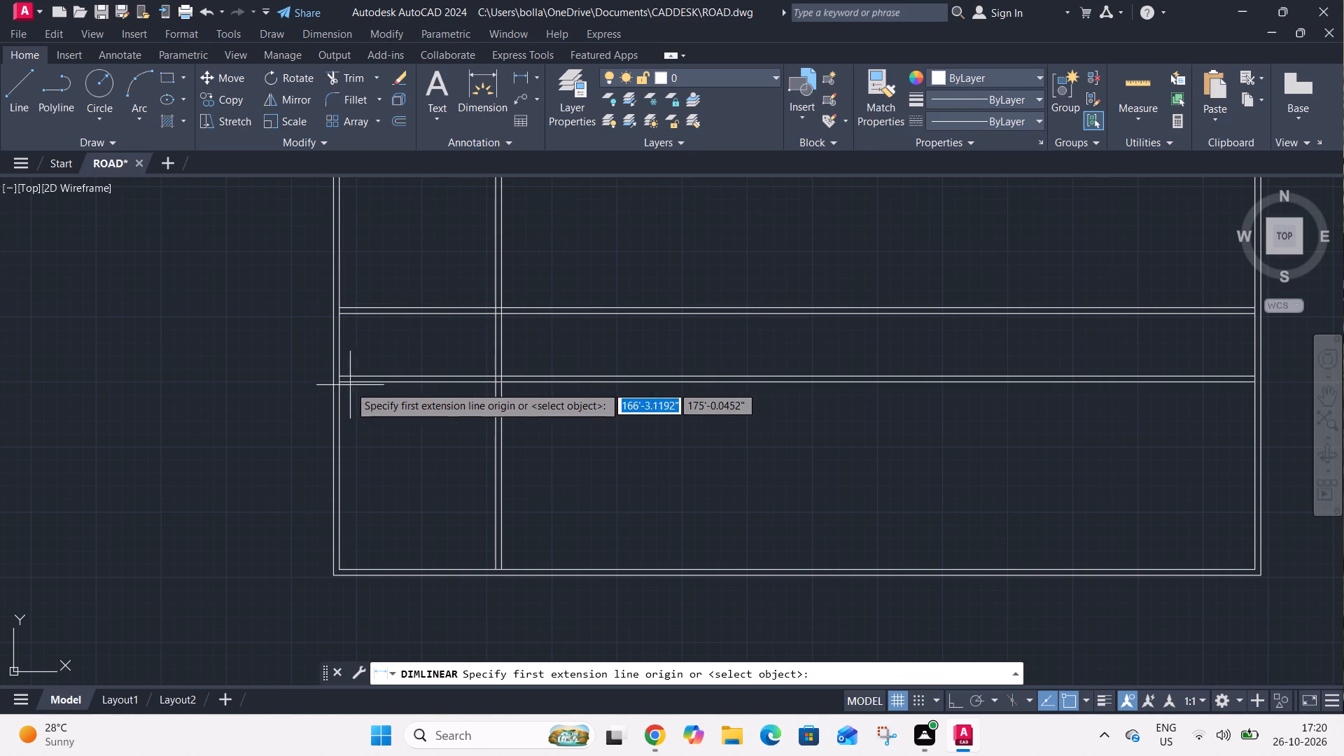
pyautogui.click(339, 379)
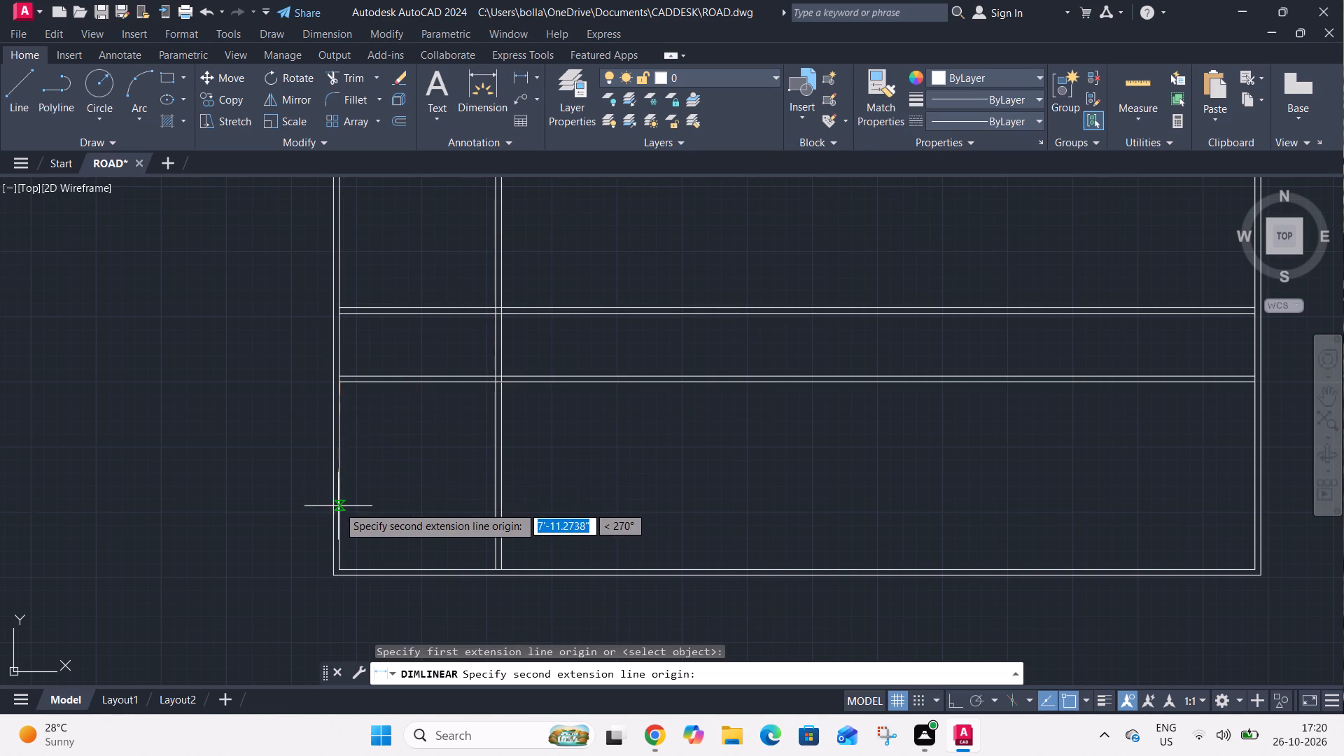
pyautogui.click(340, 566)
pyautogui.scroll(2, 361, 562)
pyautogui.press('Escape')
pyautogui.scroll(-2, 363, 559)
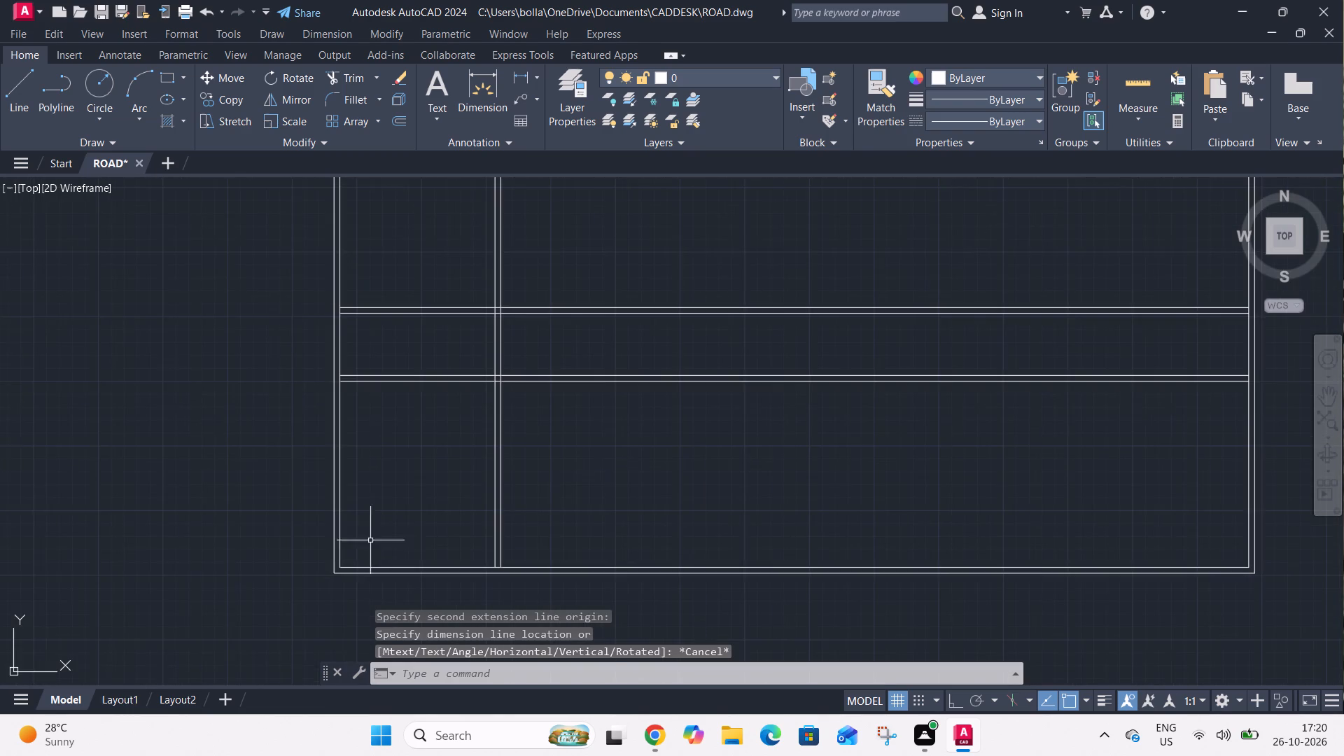
# Extend the left ends of the four interior horizontal wall lines to the outer line of the left wall.
pyautogui.moveTo(376, 522); pyautogui.dragTo(362, 549, button='middle')
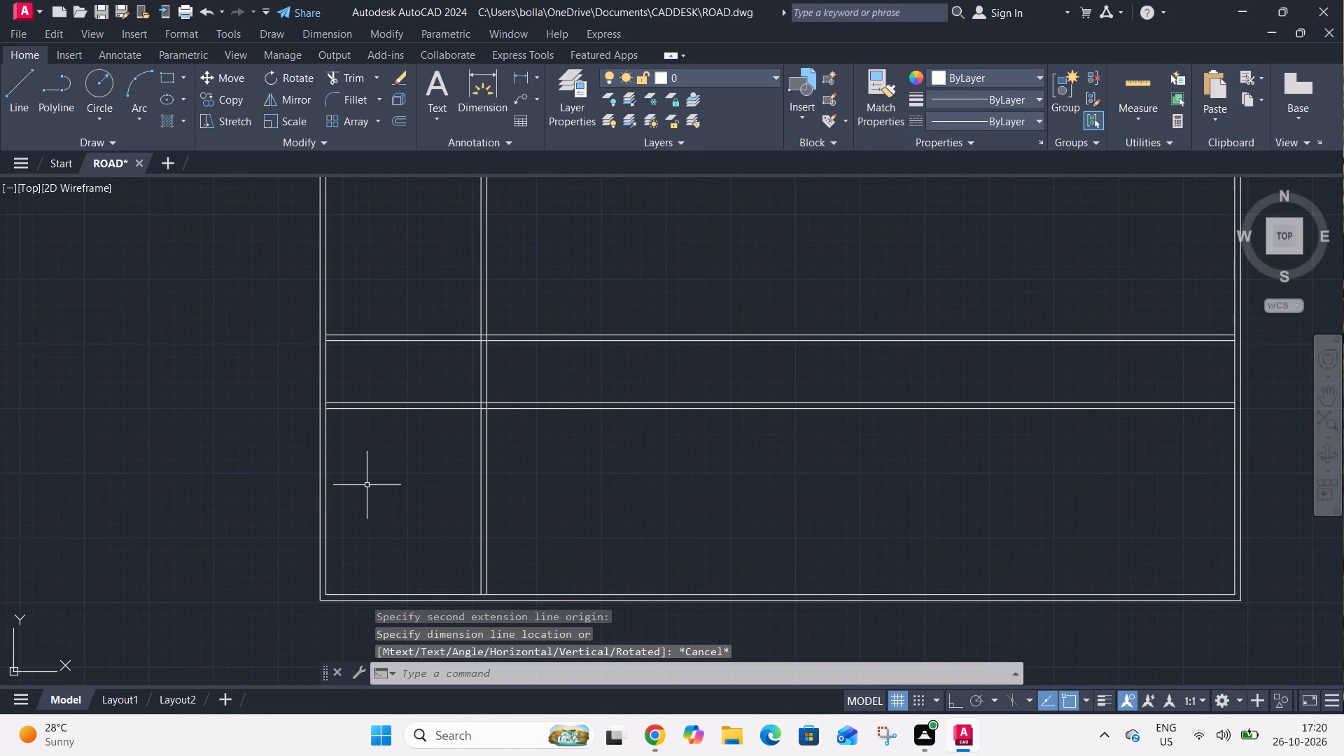
pyautogui.moveTo(370, 484); pyautogui.dragTo(363, 509, button='middle')
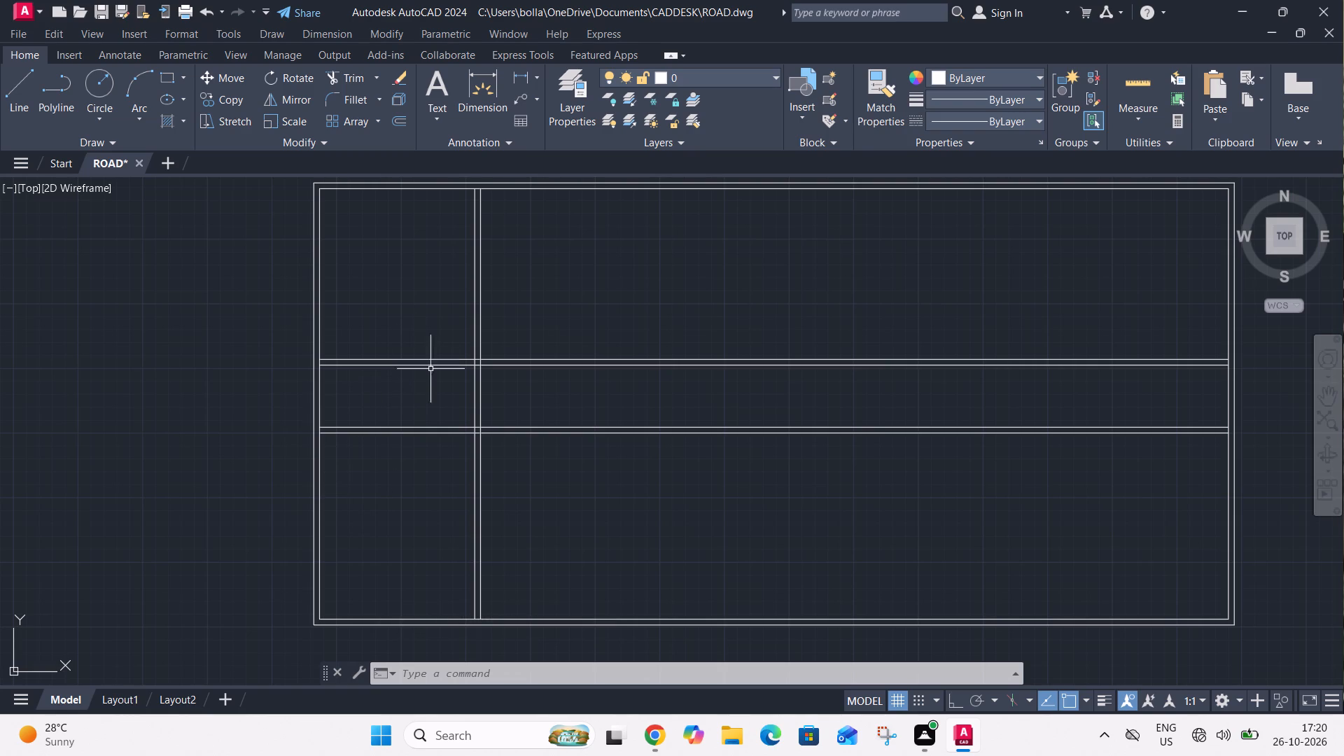
pyautogui.scroll(2, 318, 407)
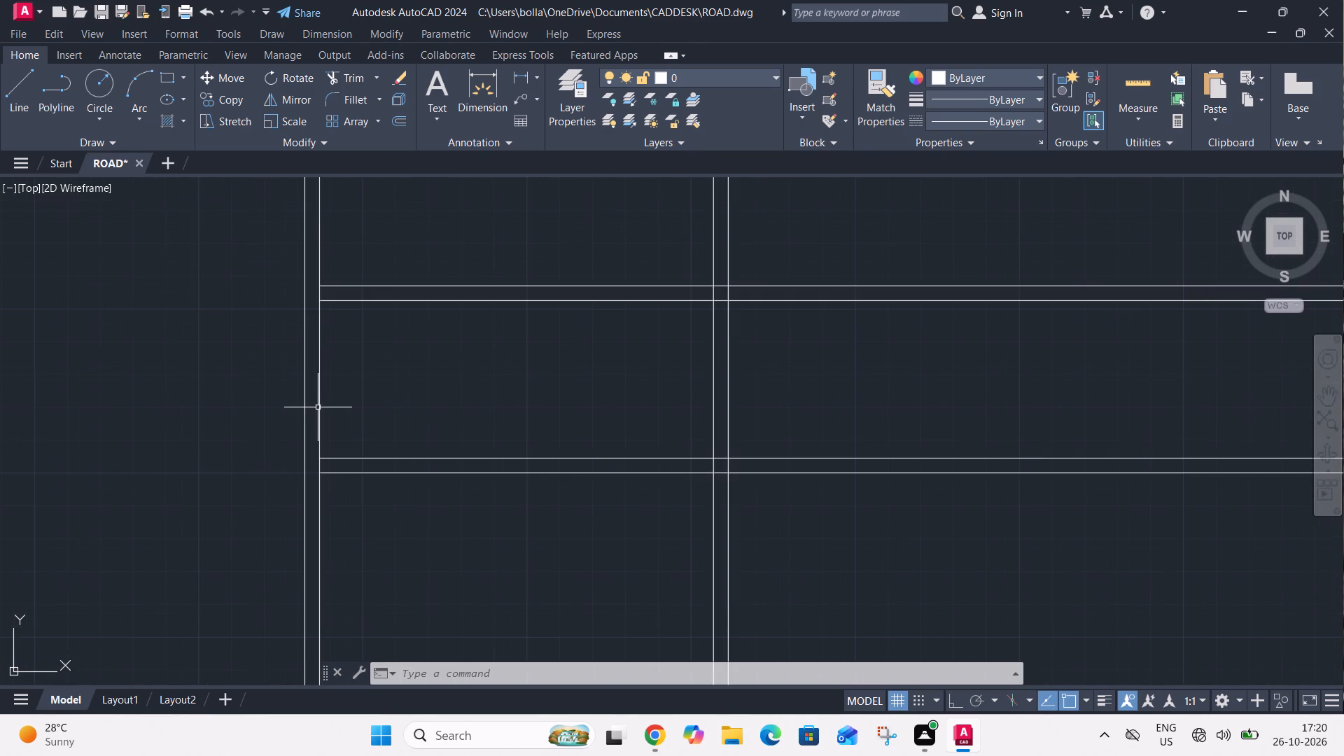
pyautogui.write('EX')
pyautogui.press('space')
pyautogui.click(372, 269)
pyautogui.click(354, 316)
pyautogui.click(379, 397)
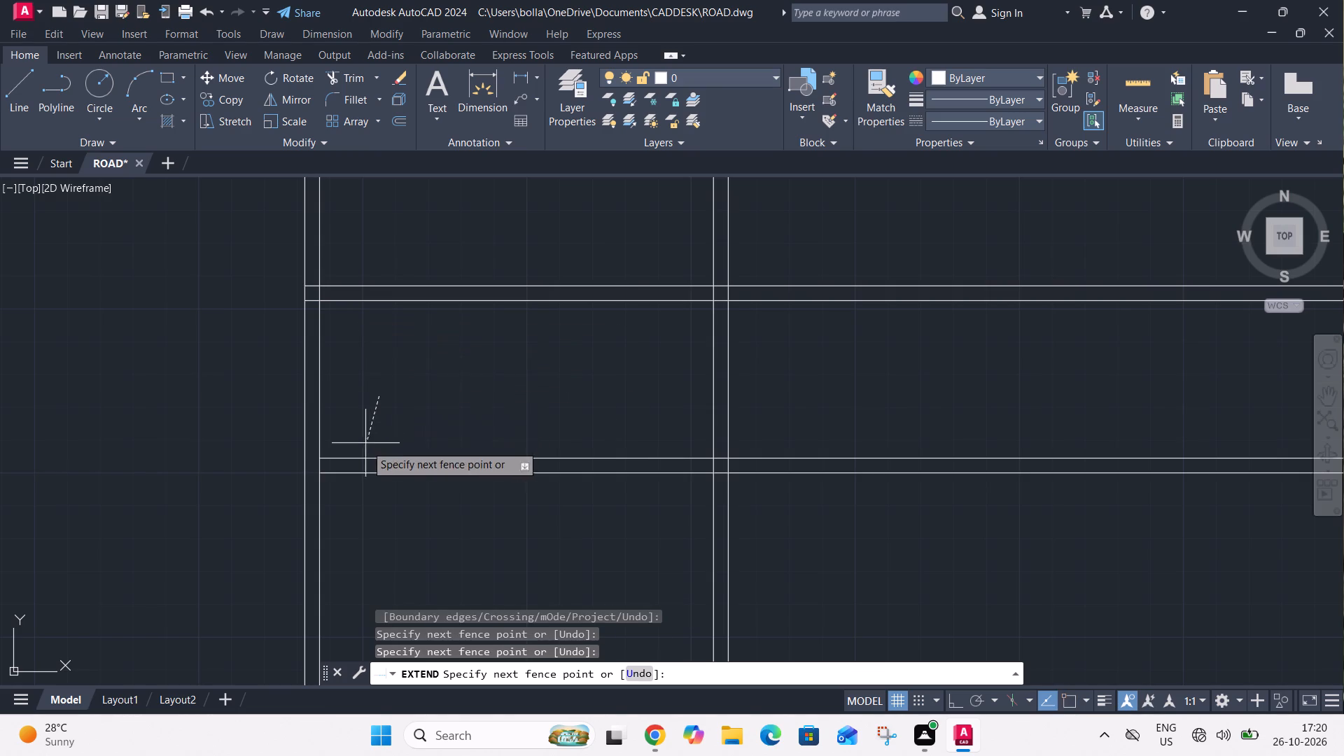
pyautogui.click(358, 473)
pyautogui.press('Escape')
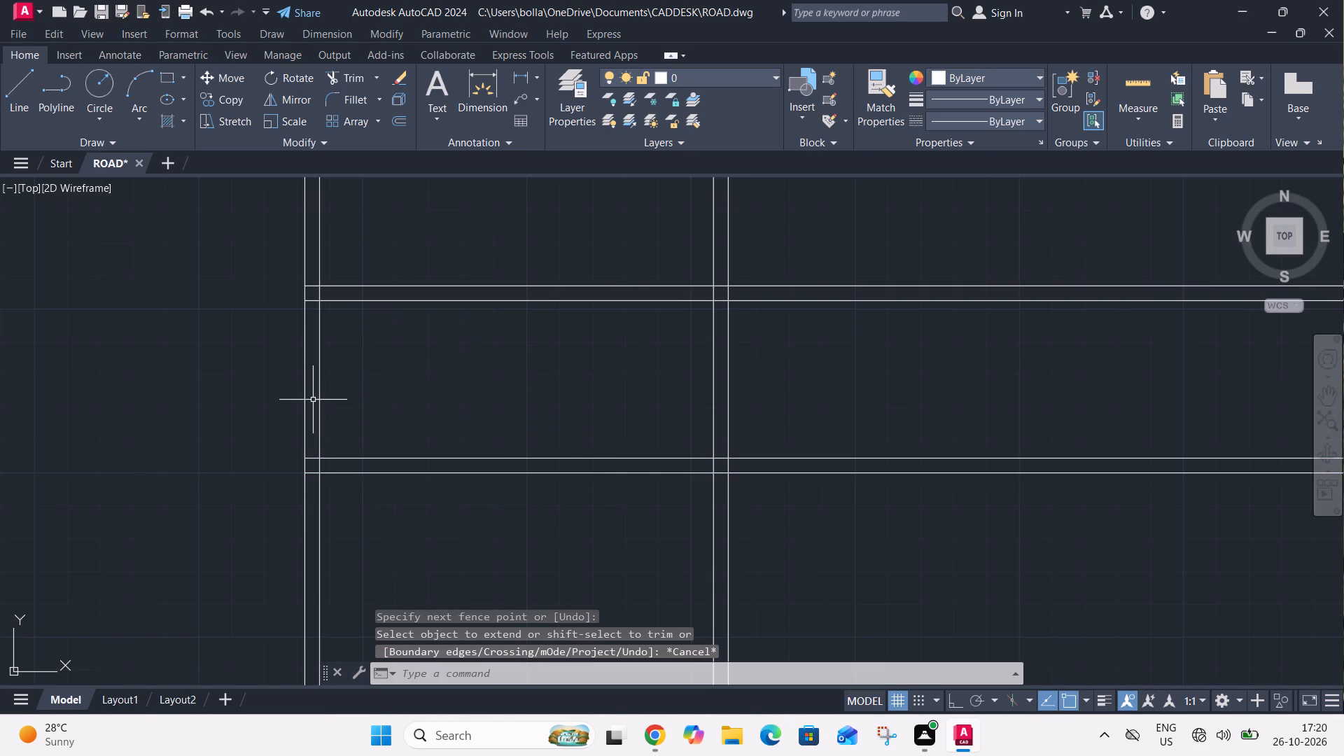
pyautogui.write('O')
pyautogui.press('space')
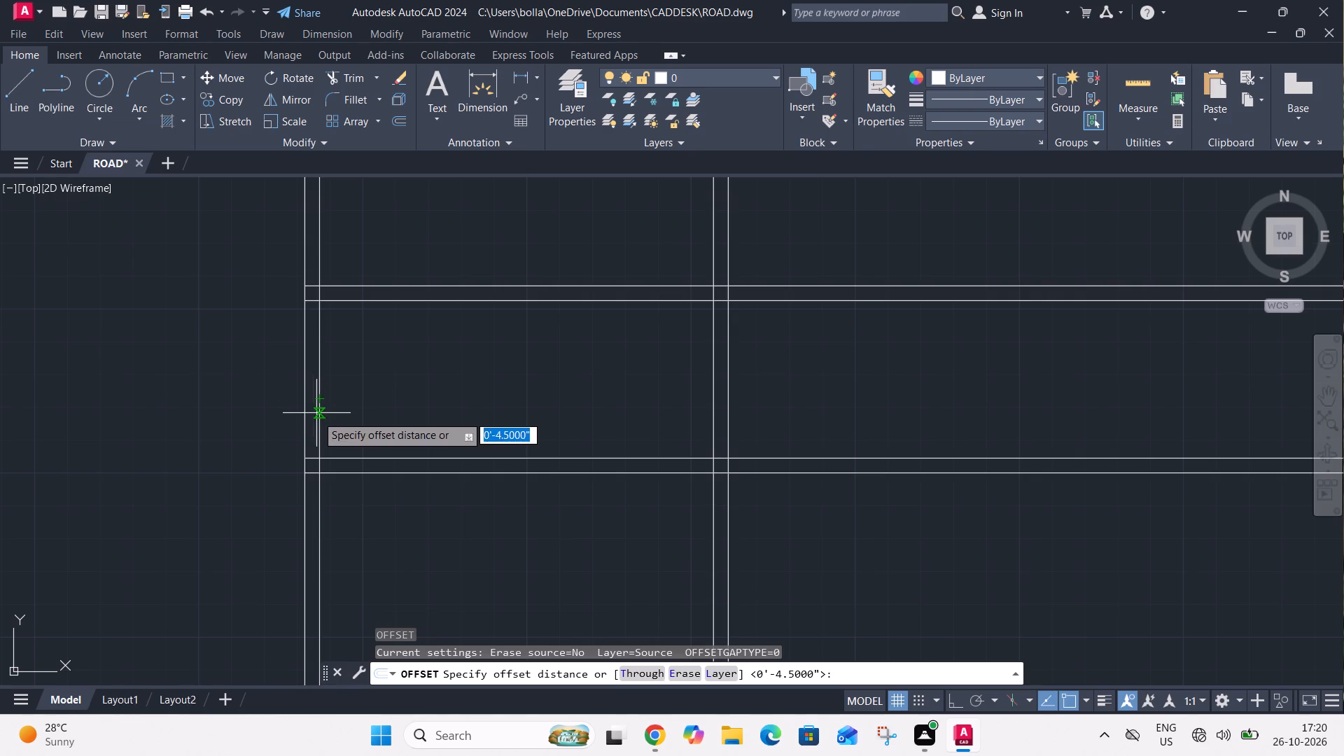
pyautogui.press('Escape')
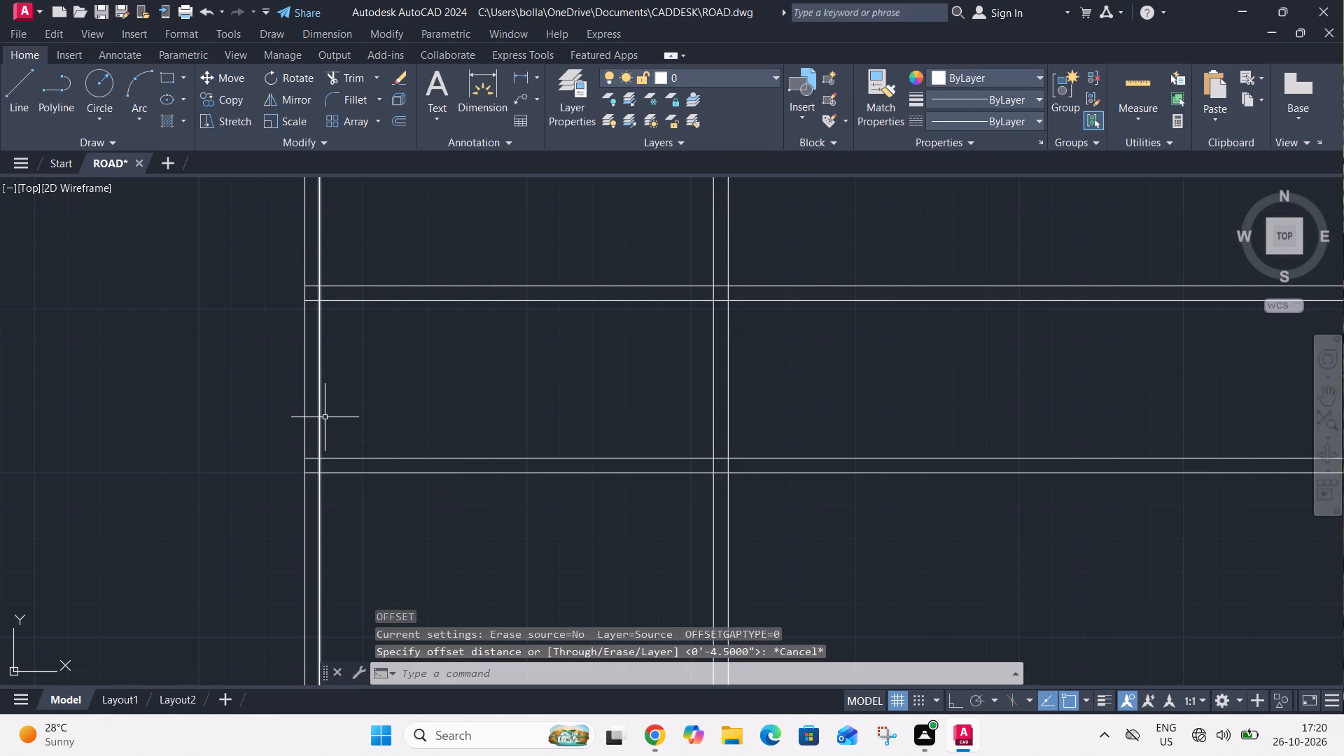
# Draw a 4' vertical line centred in the left wall's thickness between the two horizontal walls, using a midpoint between two points.
pyautogui.press('l')
pyautogui.press('space')
pyautogui.press('m')
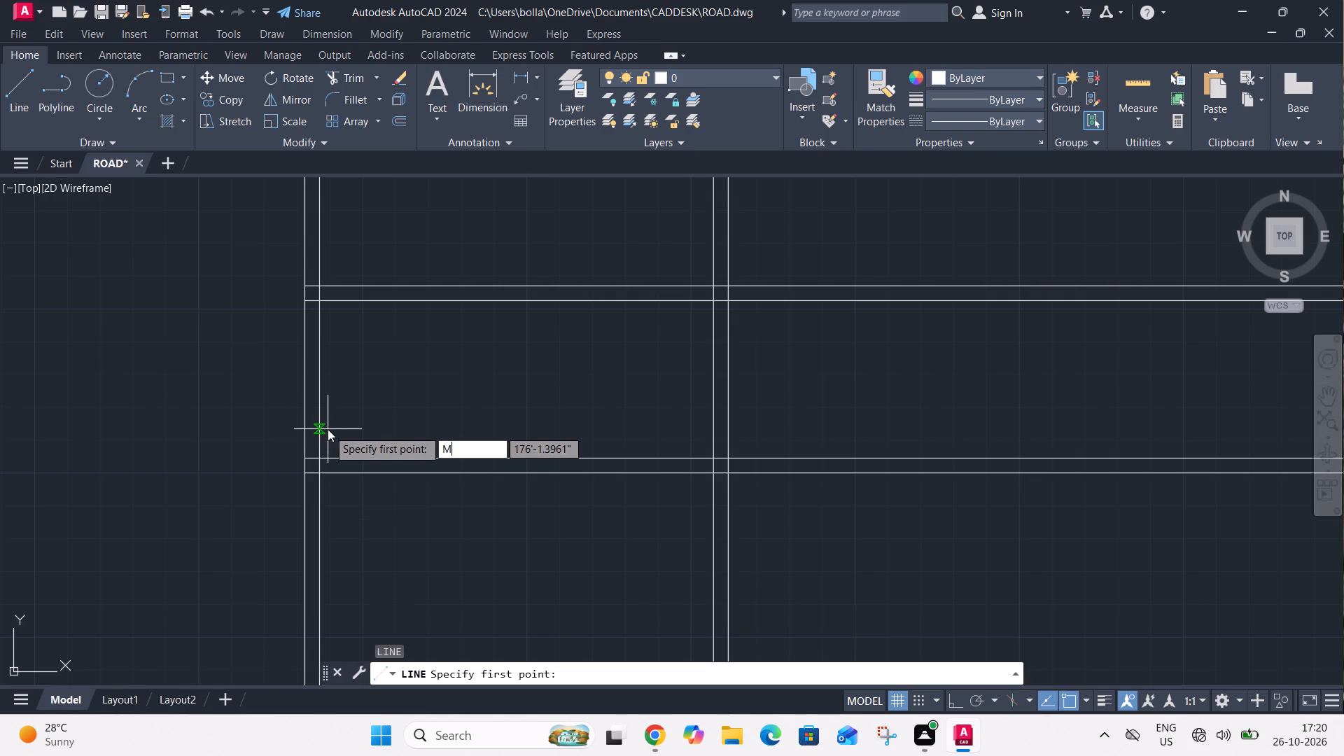
pyautogui.write('2P')
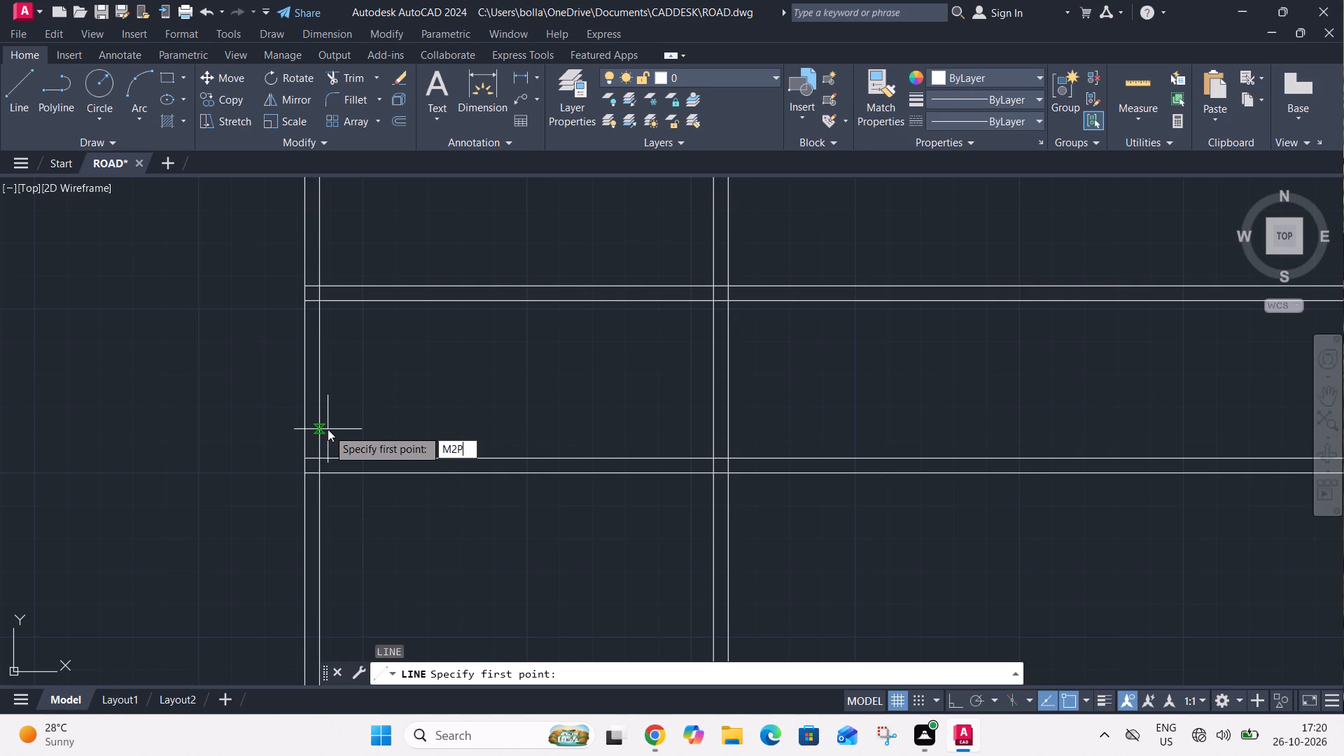
pyautogui.press('space')
pyautogui.click(323, 458)
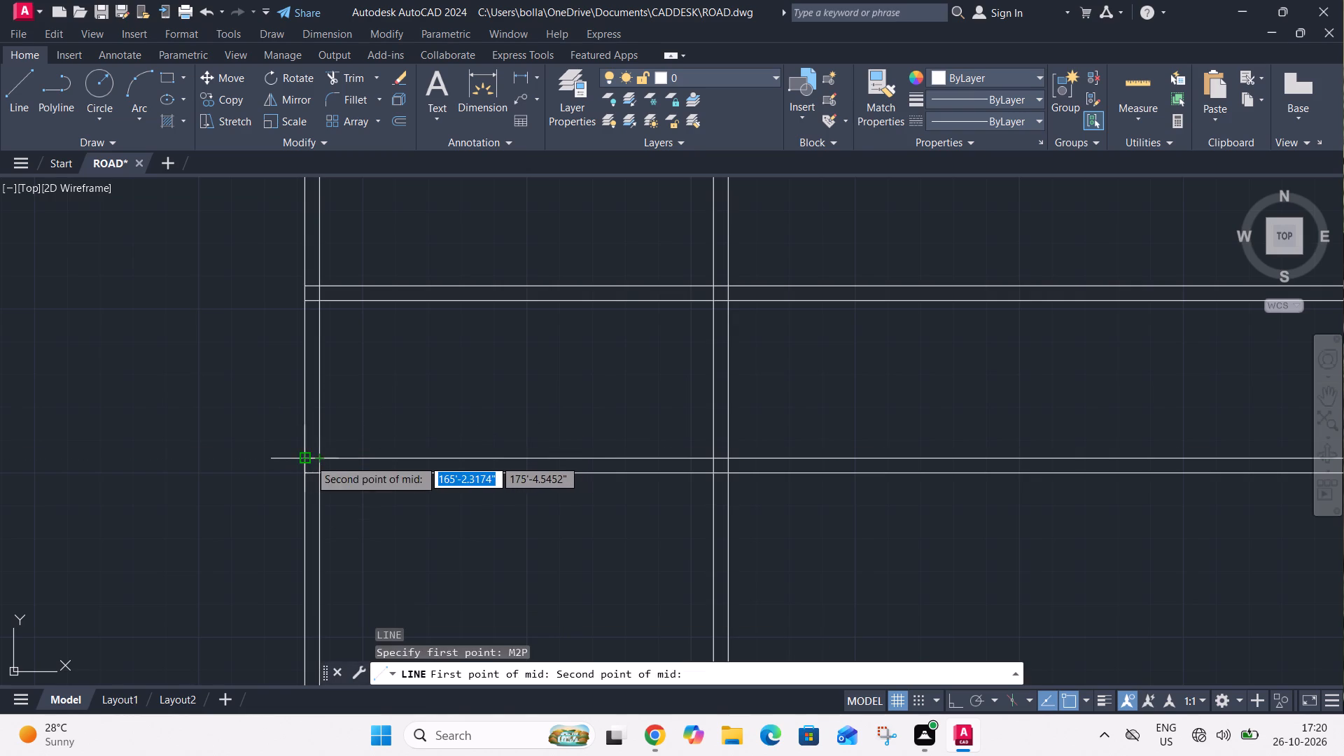
pyautogui.click(309, 459)
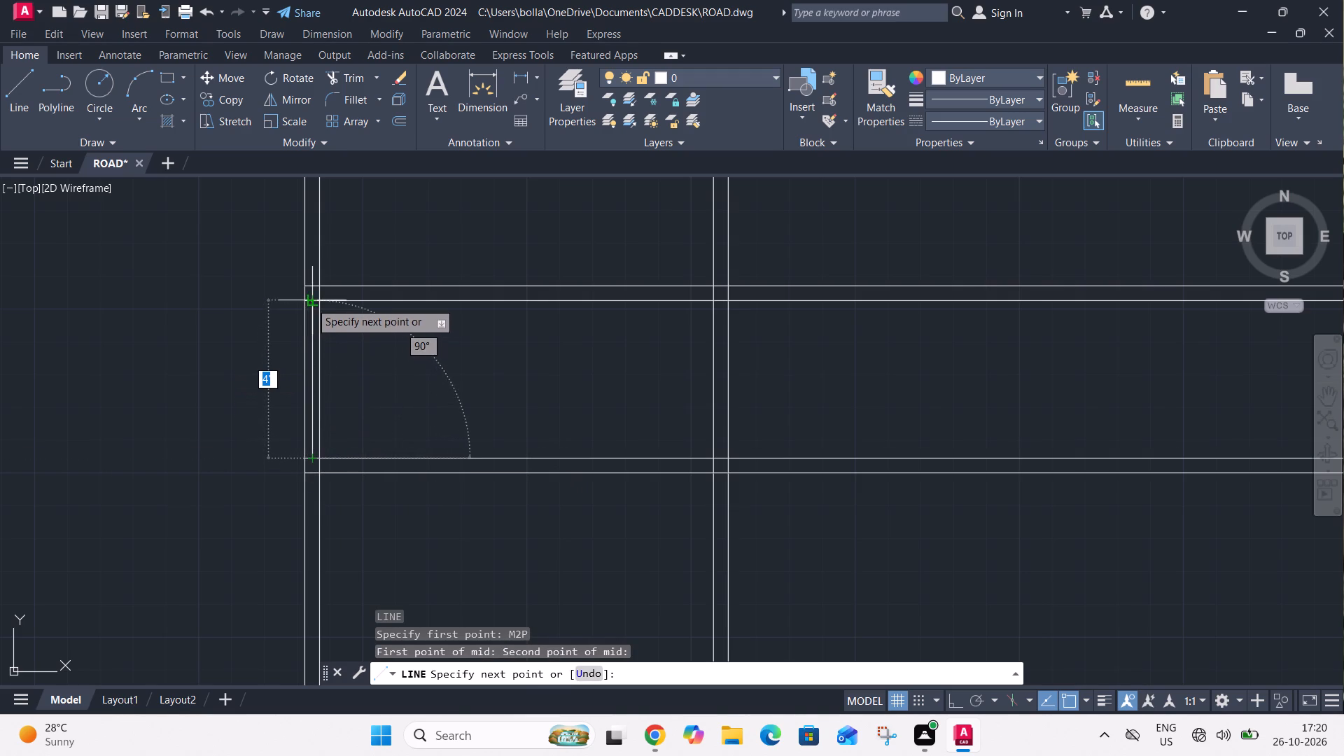
pyautogui.click(310, 302)
pyautogui.press('Escape')
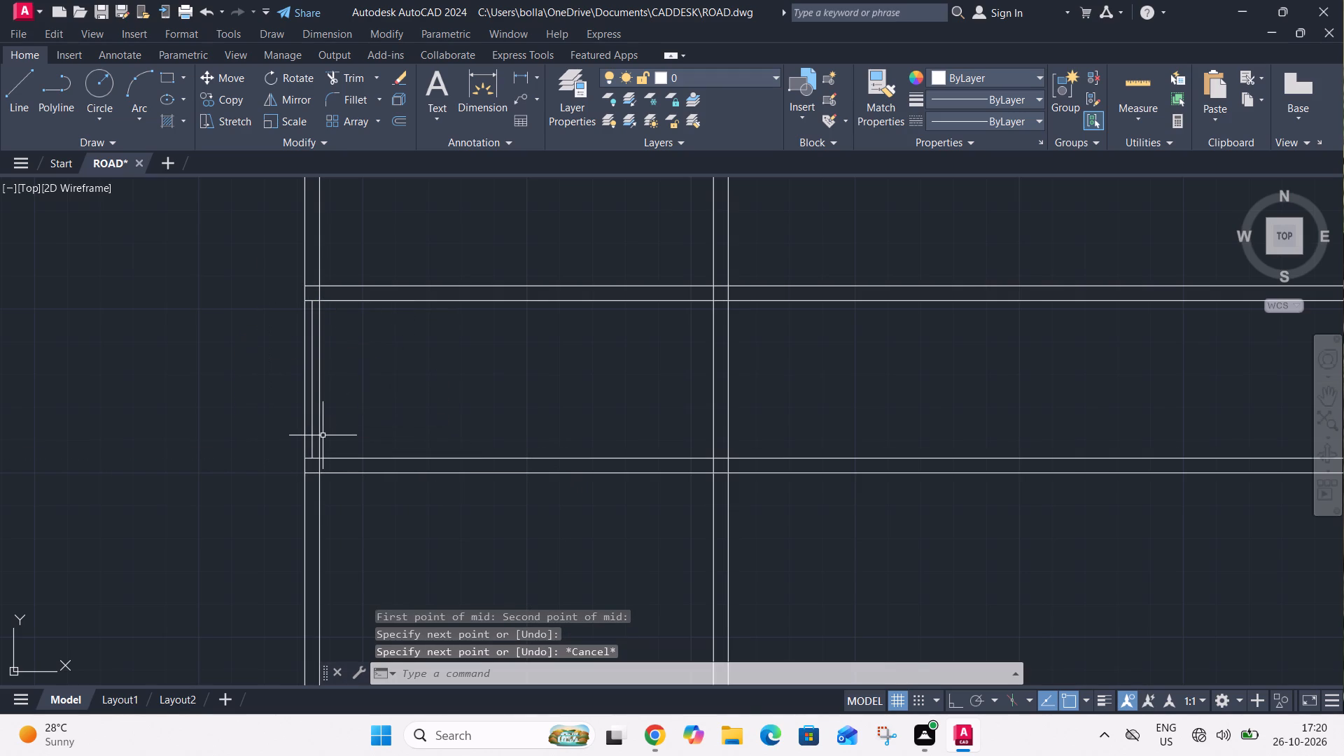
# Trim away the left wall's inner line between the two horizontal walls.
pyautogui.write('TR')
pyautogui.press('space')
pyautogui.click(320, 426)
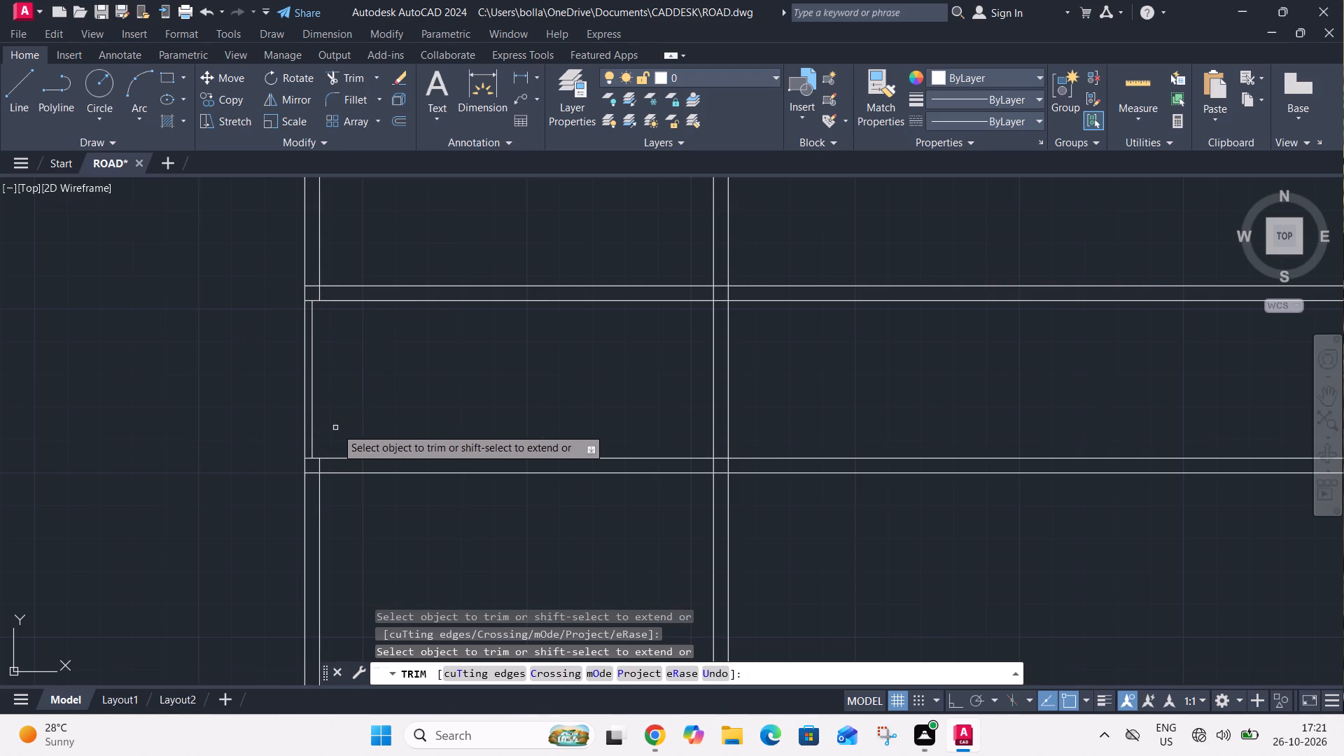
pyautogui.press('Escape')
# Offset the line centred in the left wall 3'6" to the right into the passage.
pyautogui.write('O 3\'6"')
pyautogui.press('Return')
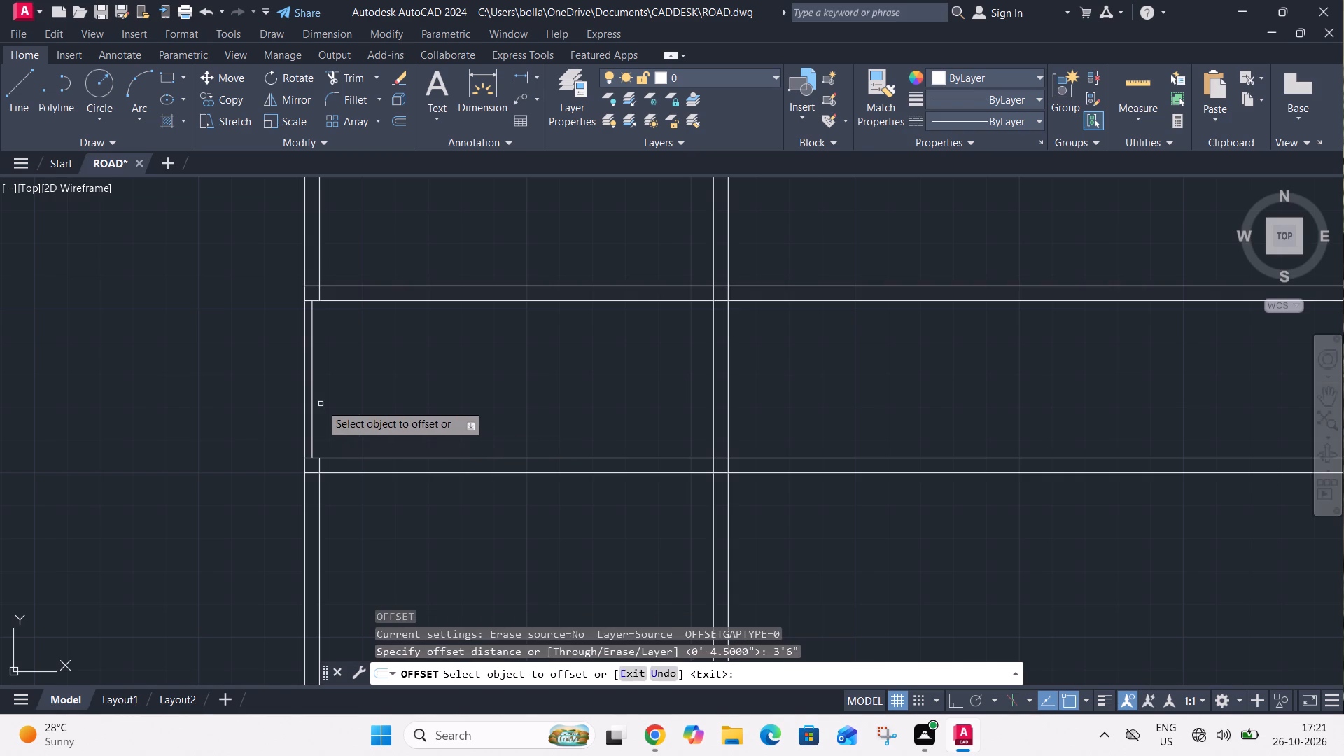
pyautogui.click(312, 409)
pyautogui.click(356, 409)
pyautogui.press('Escape')
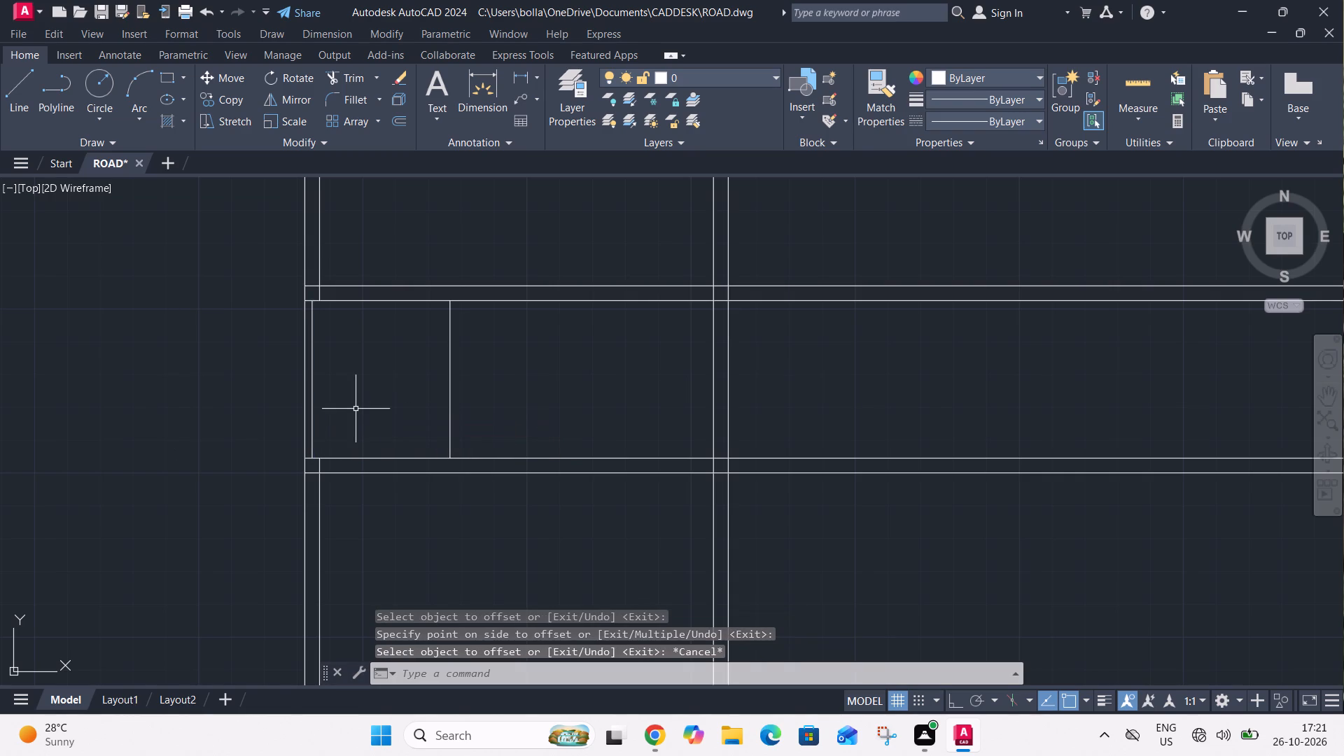
# Offset the new vertical line in the passage 4.5" to the right as a wall thickness.
pyautogui.write('O')
pyautogui.press('space')
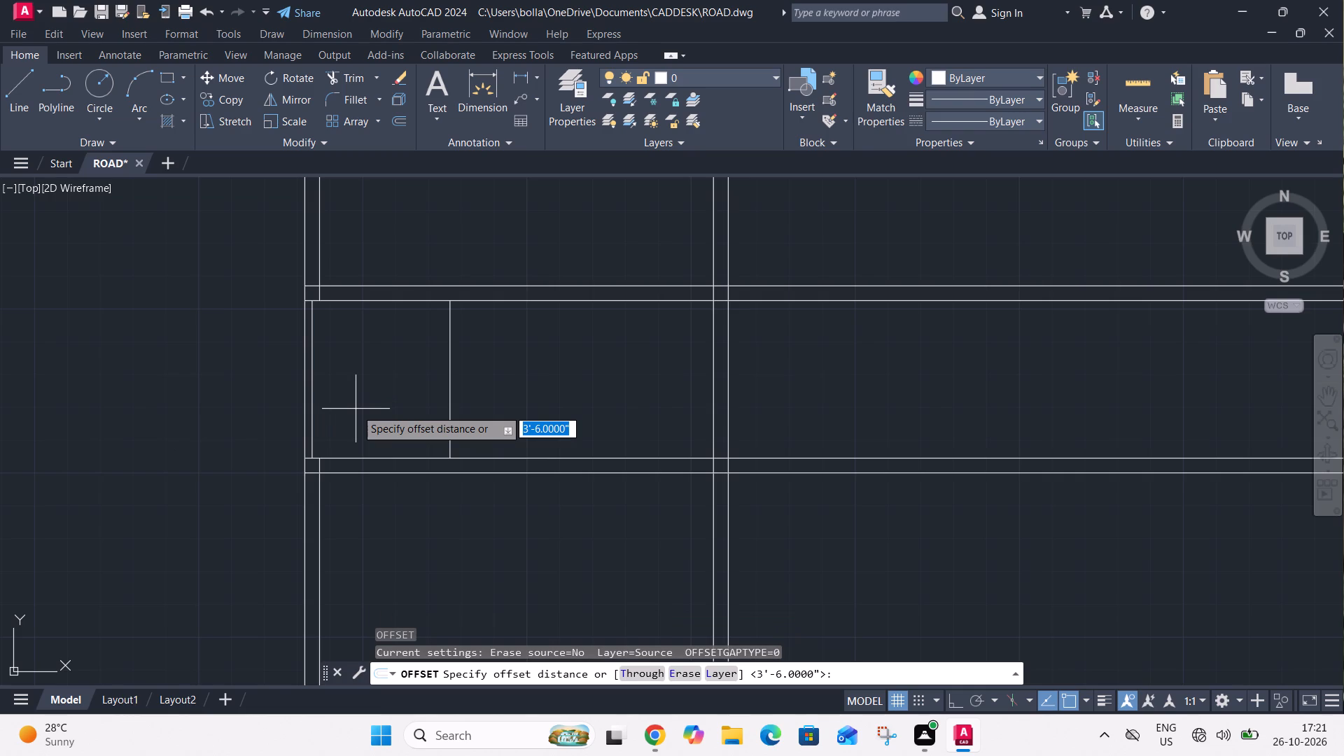
pyautogui.write('4.5"')
pyautogui.press('Return')
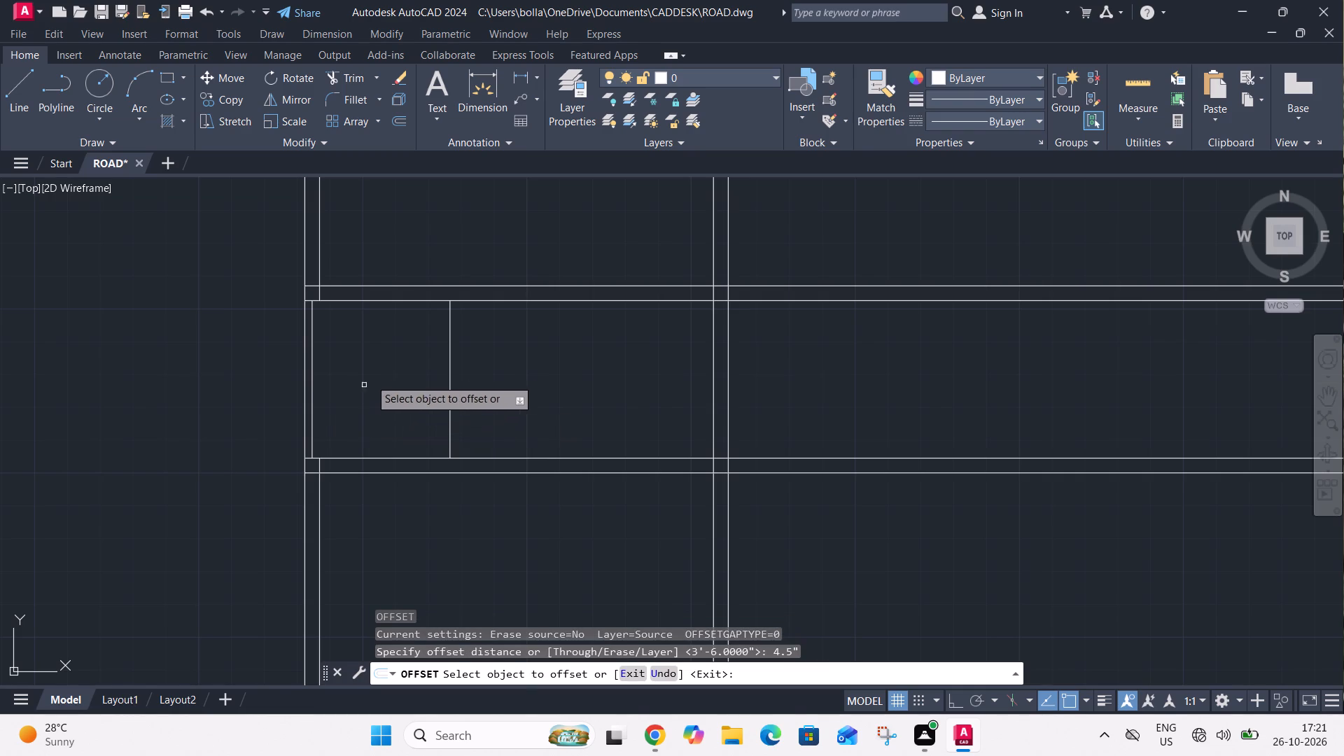
pyautogui.click(449, 377)
pyautogui.click(485, 379)
pyautogui.press('Escape')
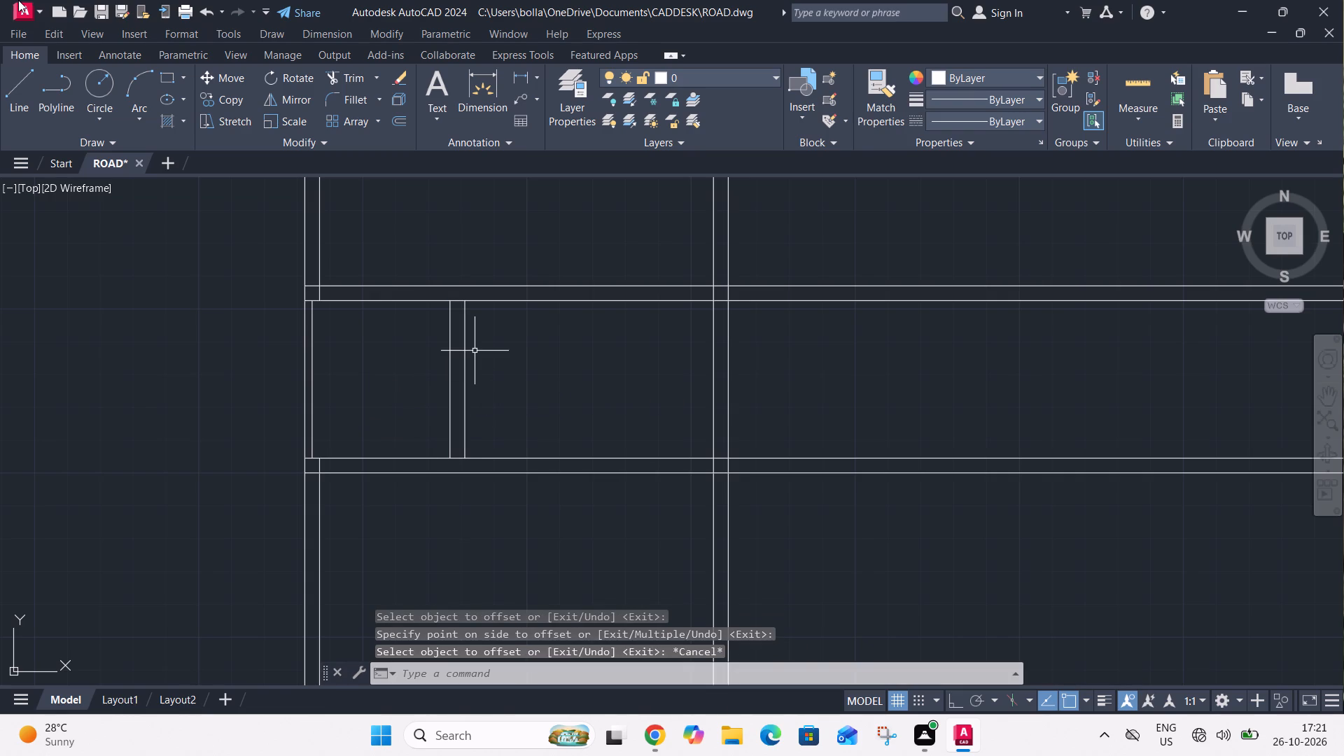
# Measure the horizontal distance from the short passage wall to the long interior vertical wall with a linear dimension.
pyautogui.moveTo(18, 0); pyautogui.dragTo(0, 45, button='middle')
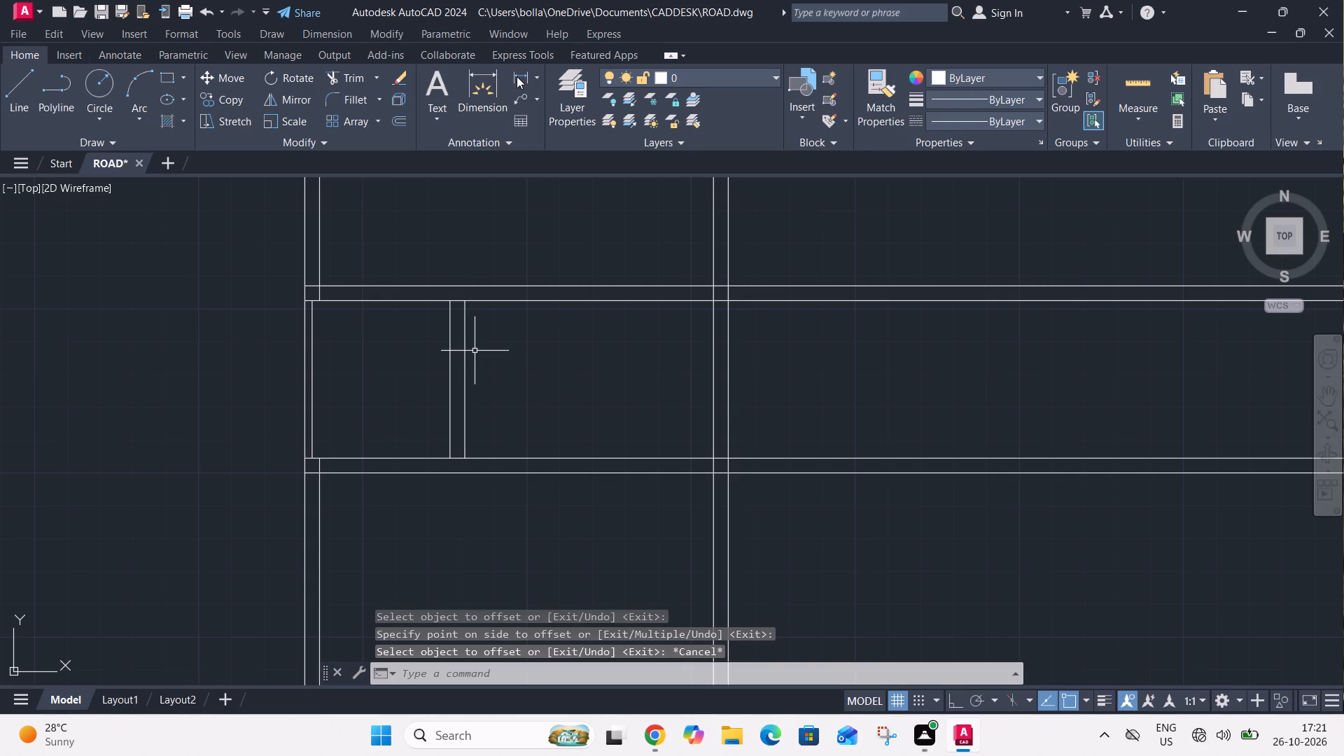
pyautogui.click(517, 76)
pyautogui.click(464, 303)
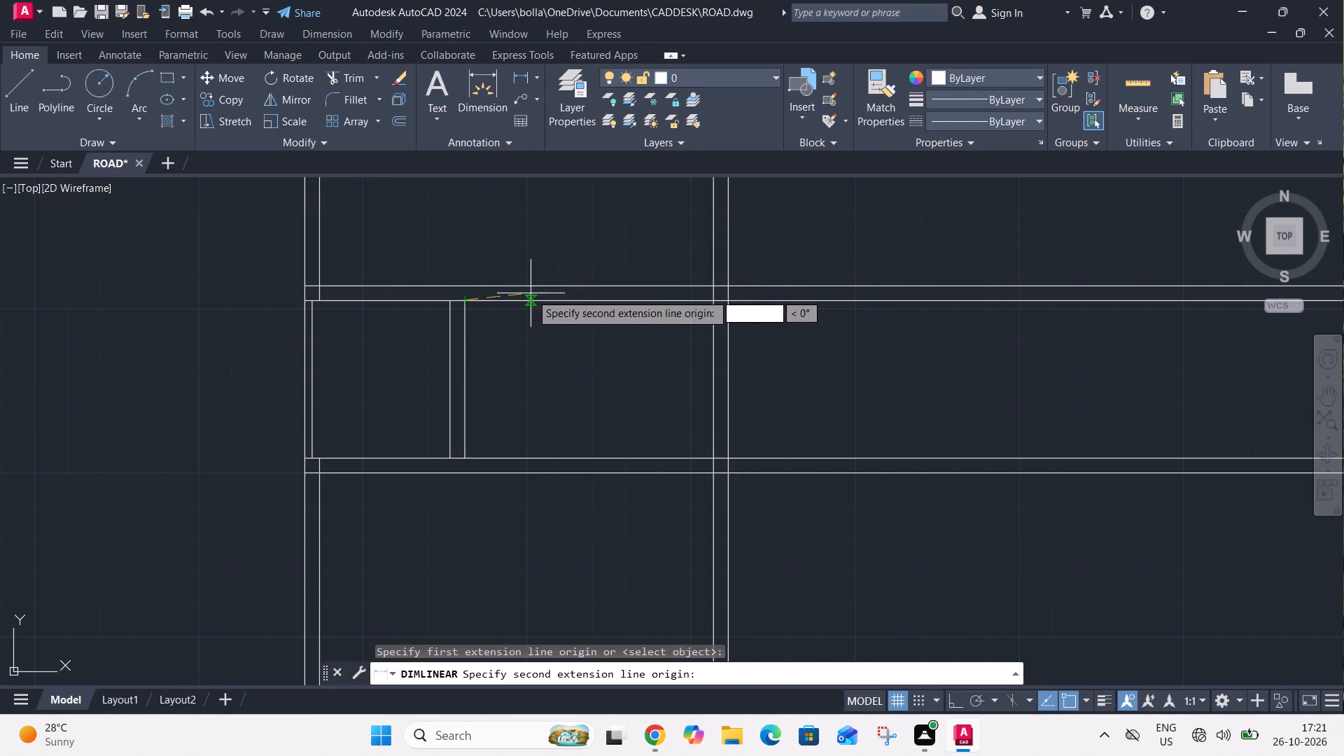
pyautogui.click(715, 298)
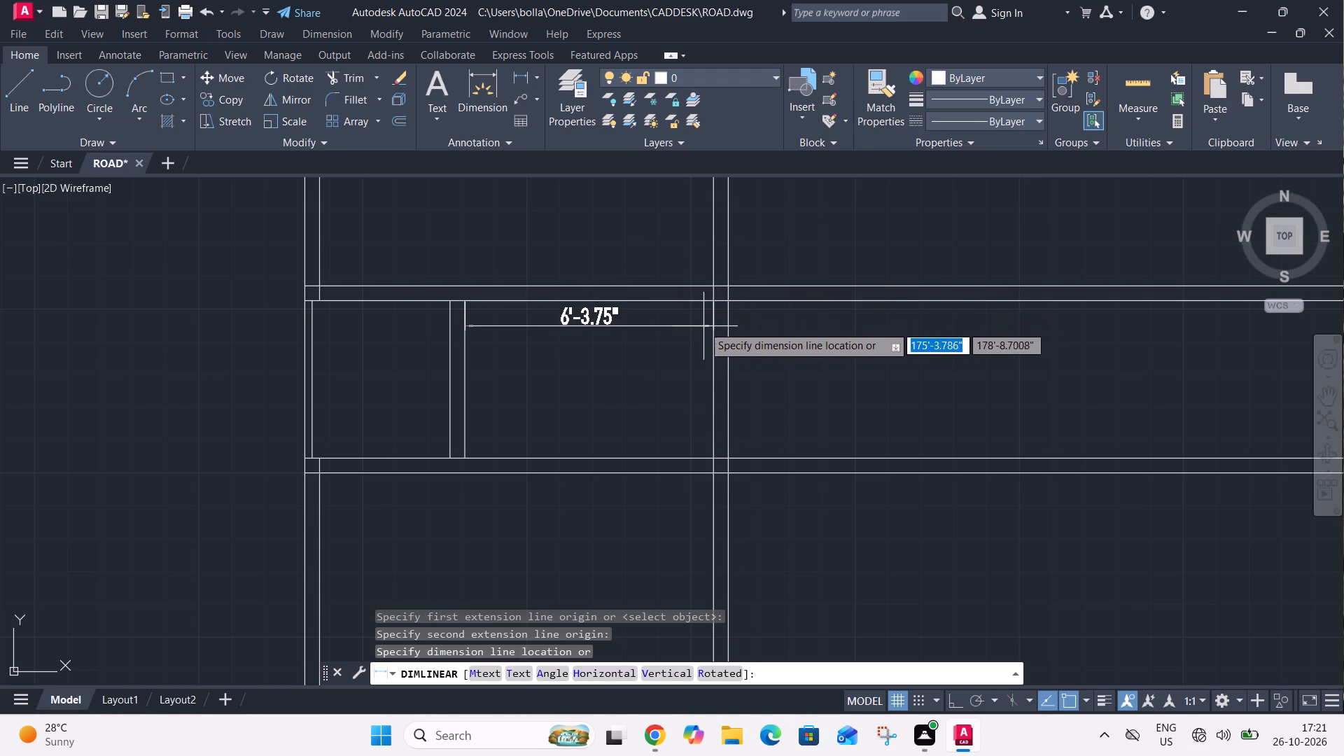
pyautogui.press('Escape')
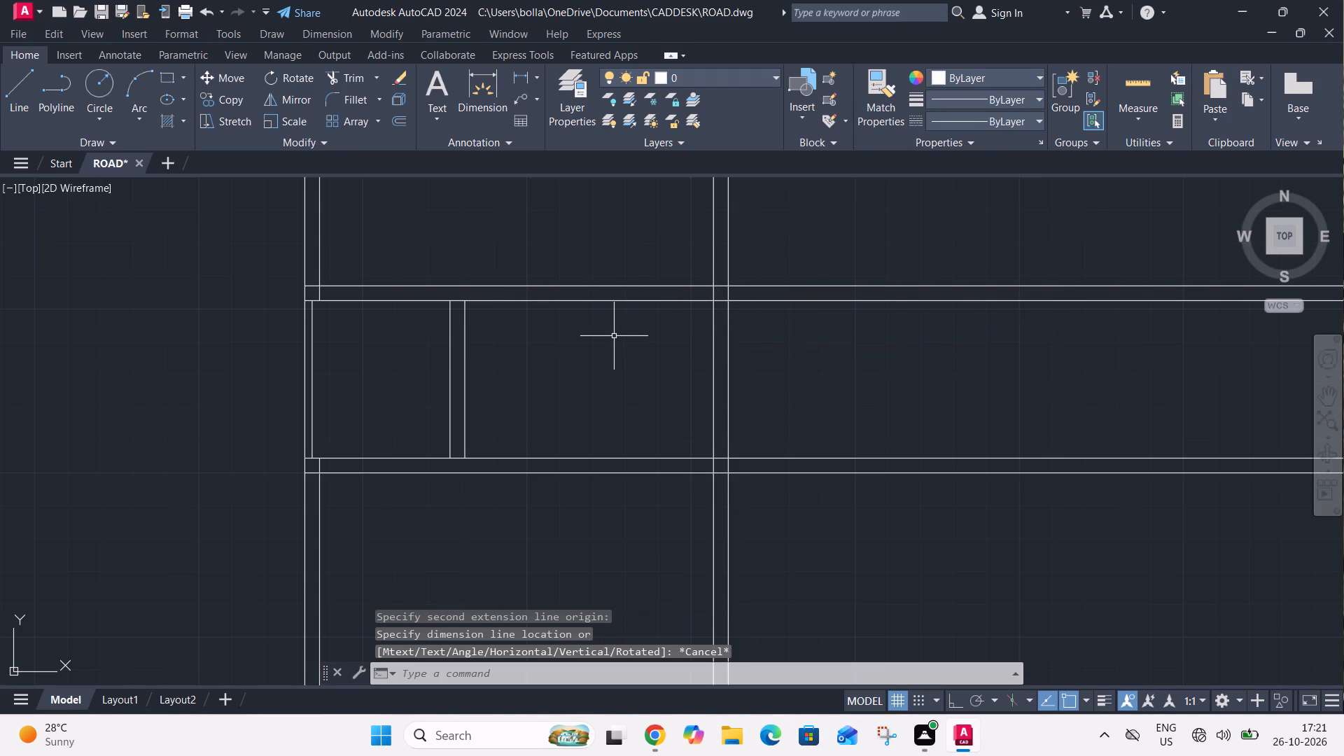
# Measure the horizontal distance from the line centred in the left wall to the short passage wall with a linear dimension.
pyautogui.scroll(-1, 598, 340)
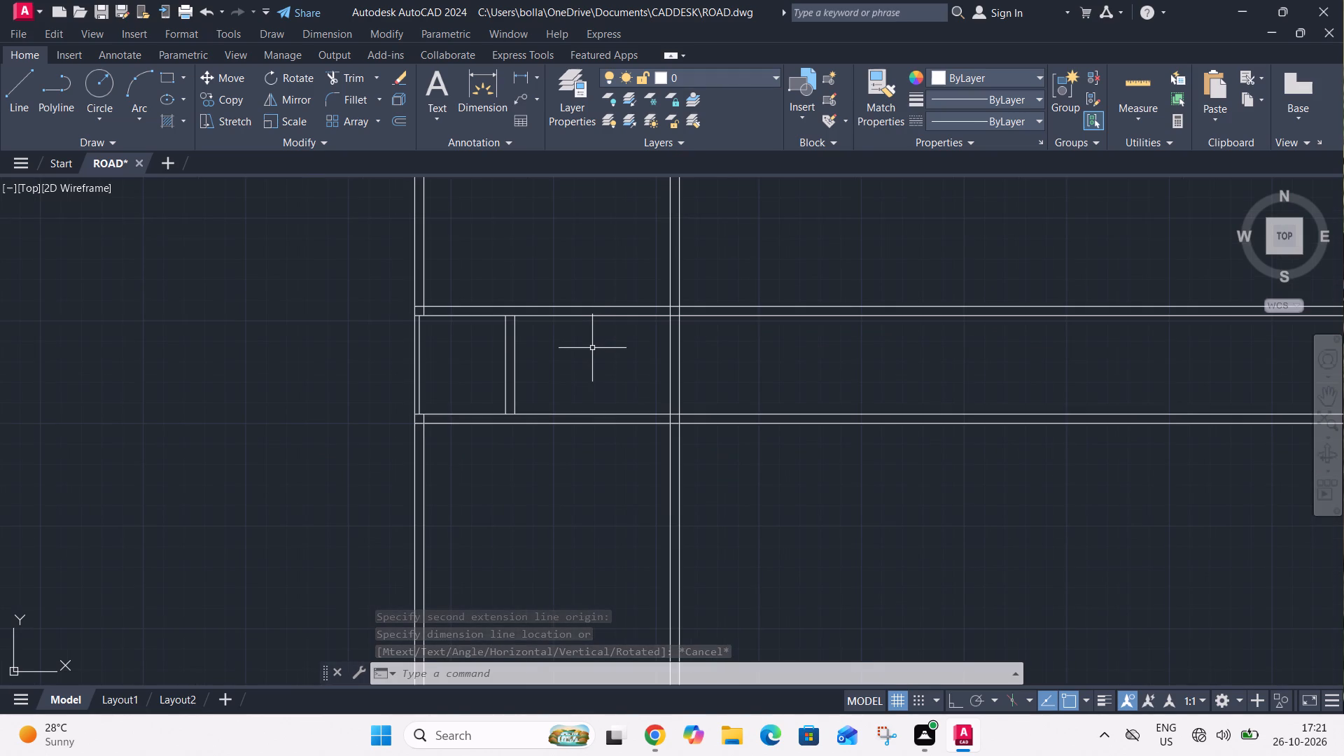
pyautogui.moveTo(591, 348); pyautogui.dragTo(489, 376, button='middle')
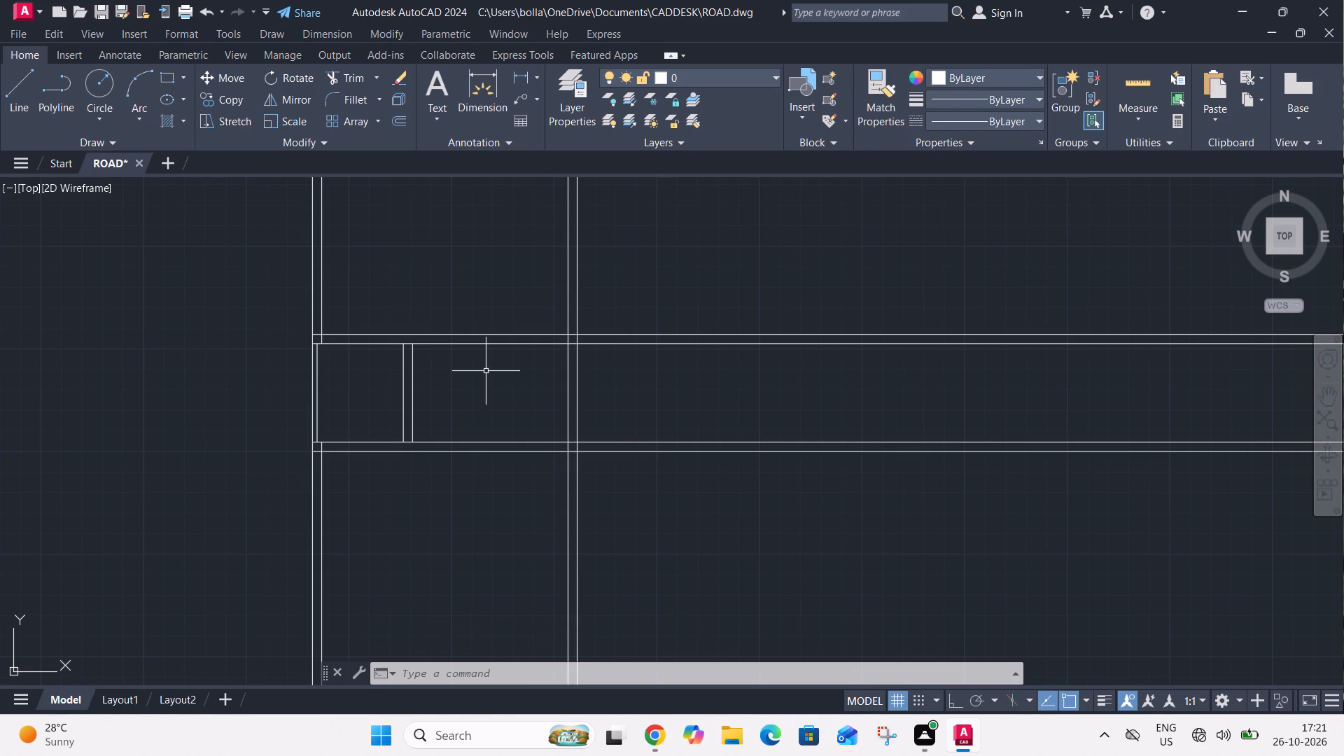
pyautogui.scroll(-1, 540, 371)
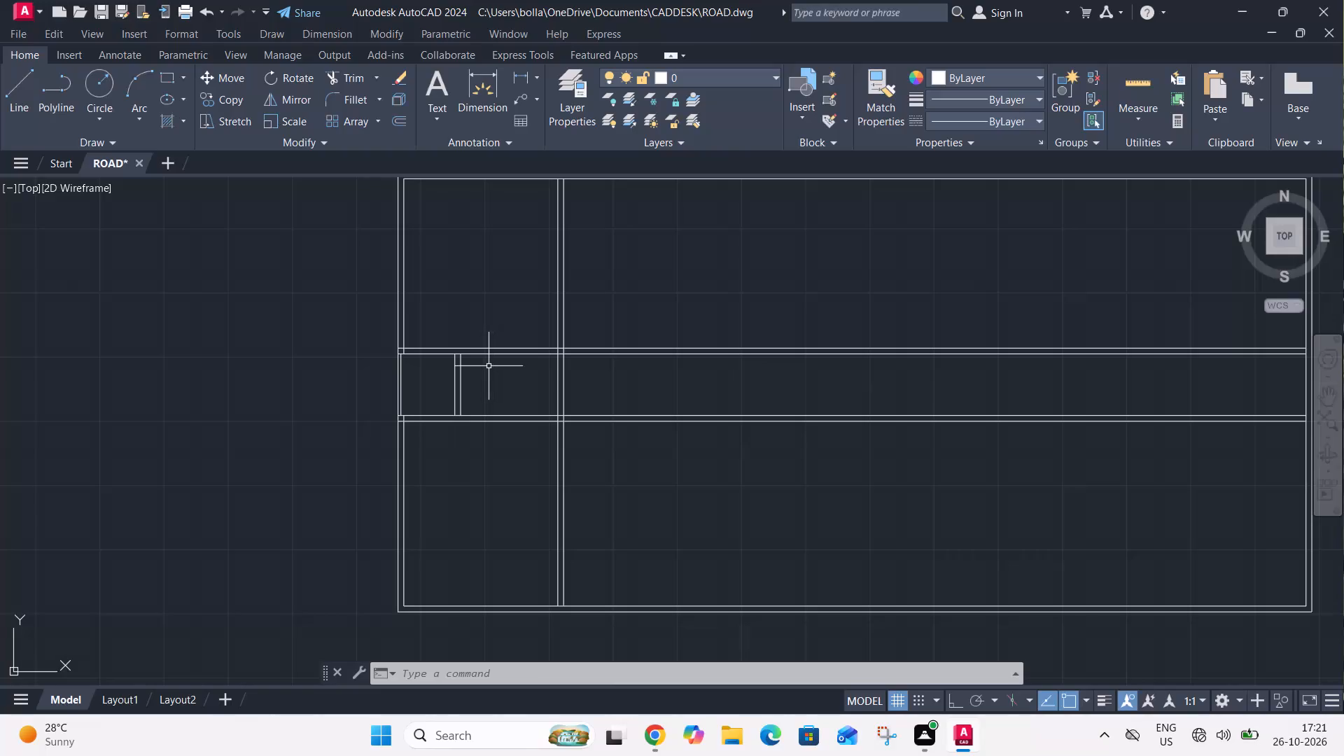
pyautogui.click(517, 80)
pyautogui.scroll(2, 402, 363)
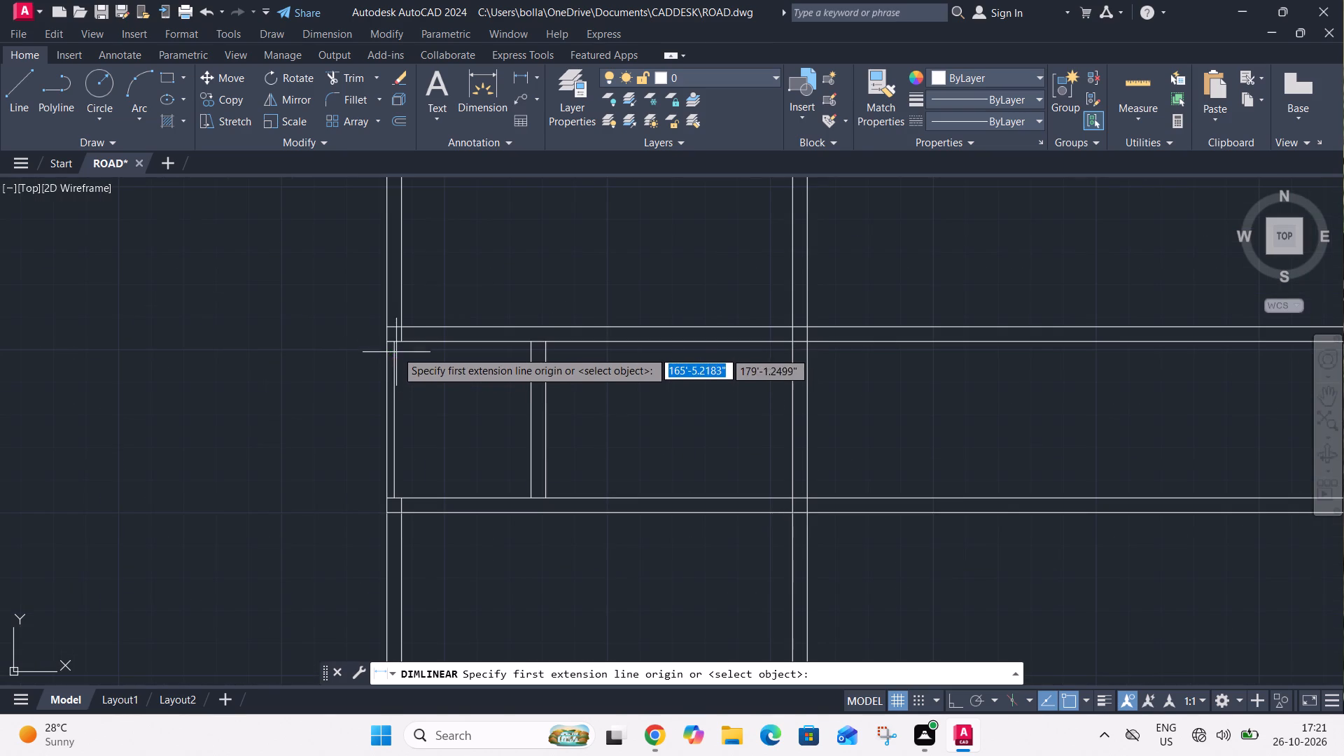
pyautogui.click(396, 342)
pyautogui.click(530, 340)
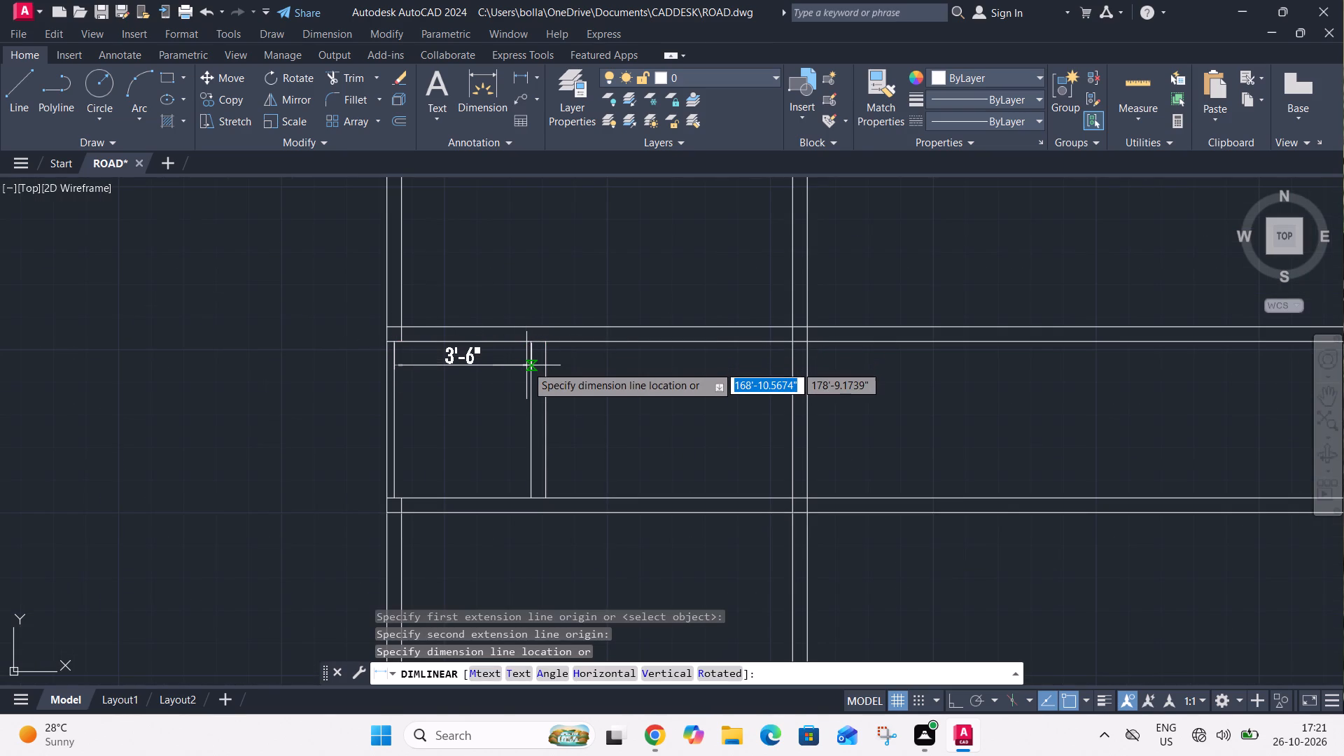
pyautogui.press('Escape')
# Offset the top wall's inner line 7' downward into the plan.
pyautogui.scroll(-2, 525, 364)
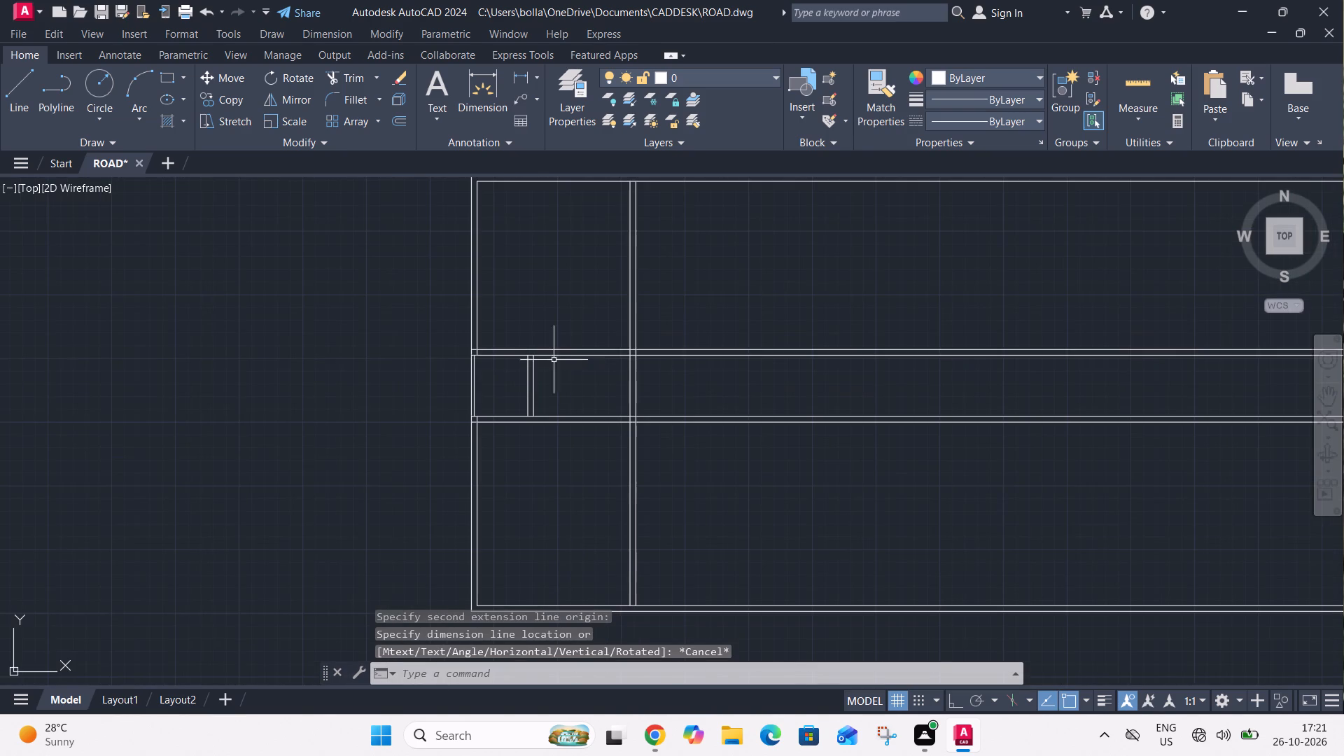
pyautogui.moveTo(575, 366); pyautogui.dragTo(294, 359, button='middle')
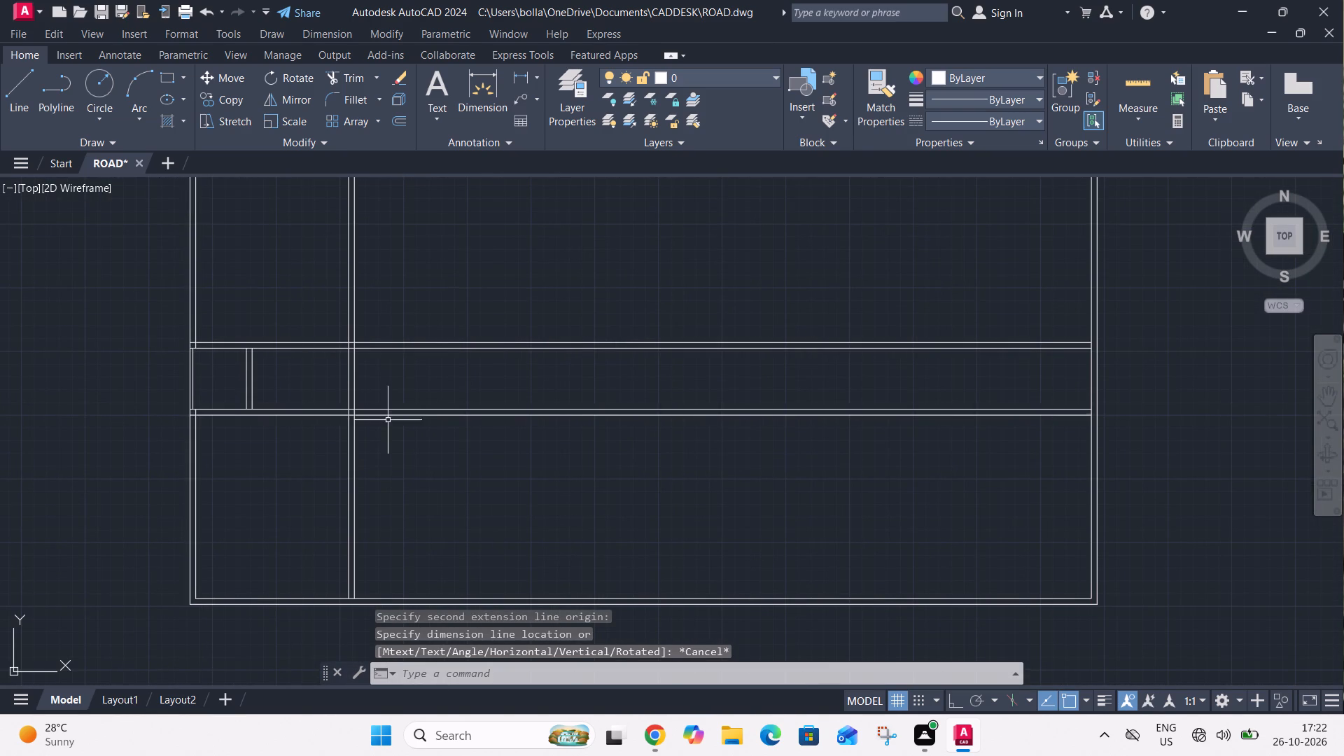
pyautogui.moveTo(392, 405); pyautogui.dragTo(378, 449, button='middle')
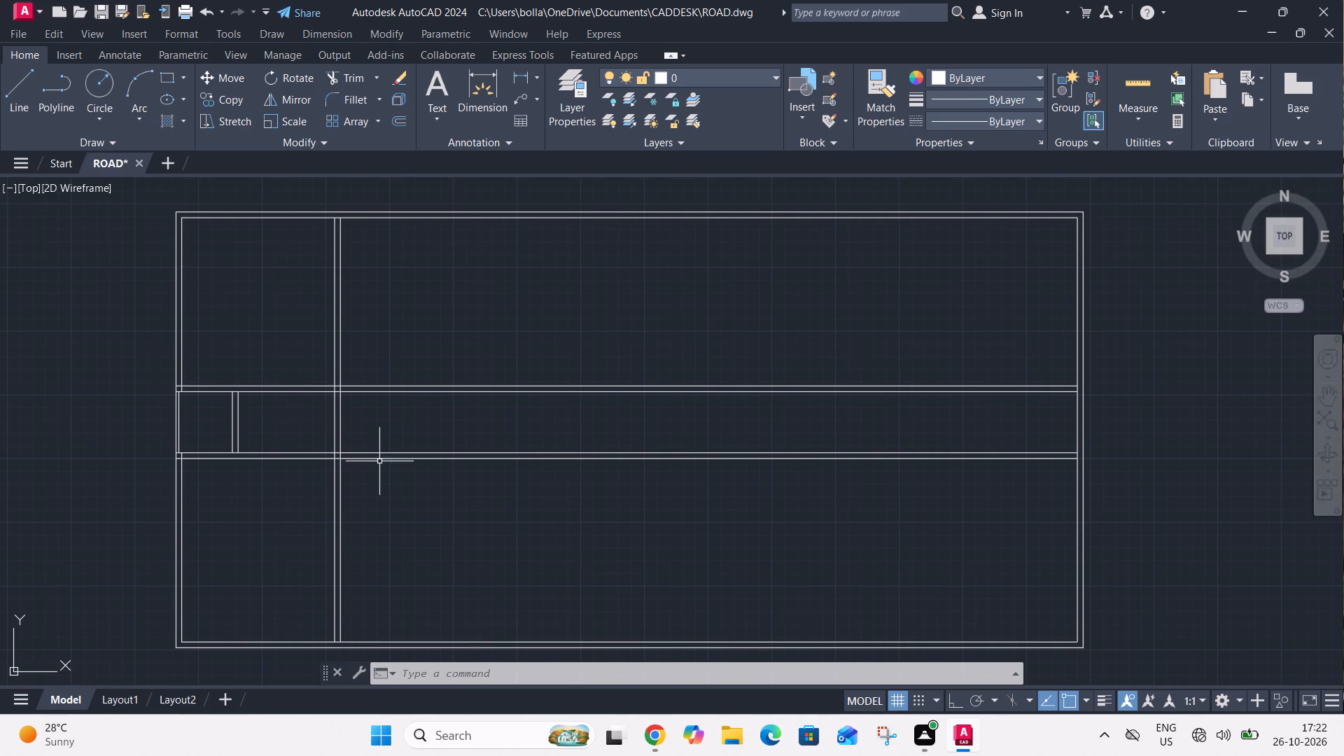
pyautogui.write('O')
pyautogui.press('space')
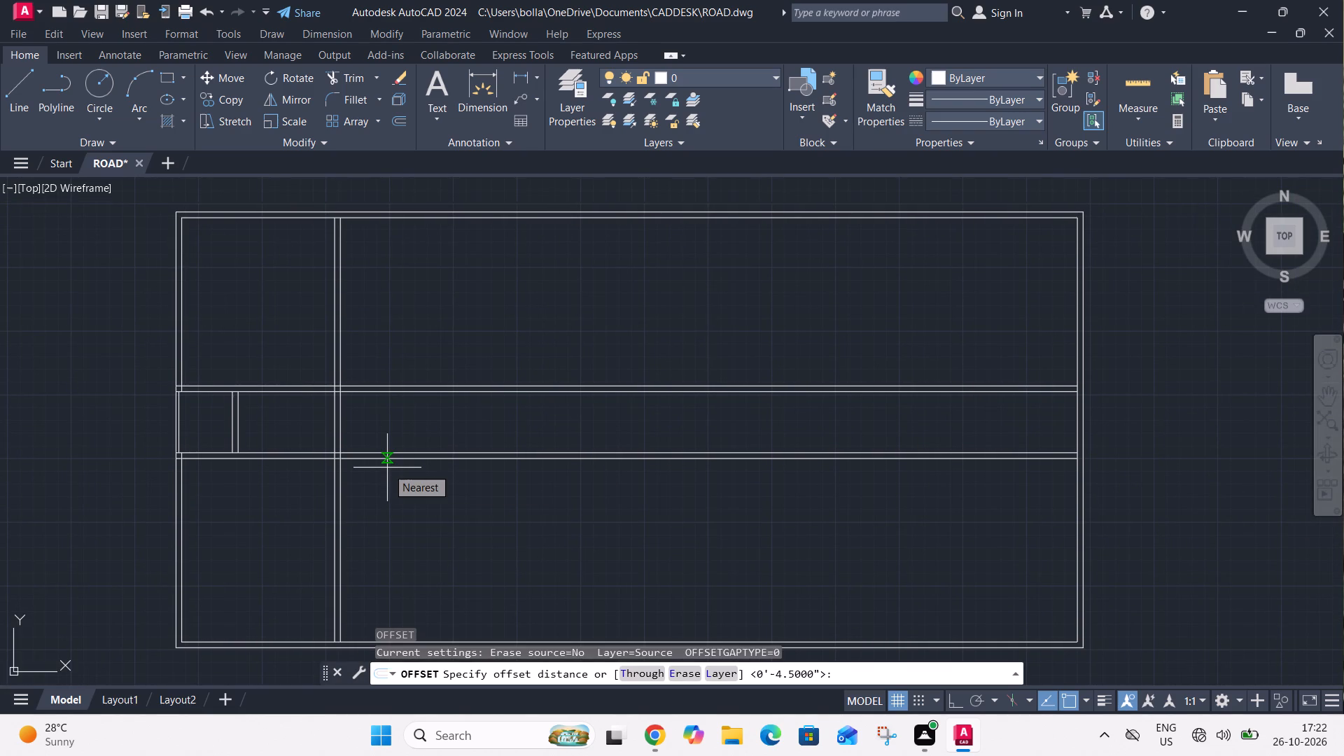
pyautogui.write("7'")
pyautogui.press('Return')
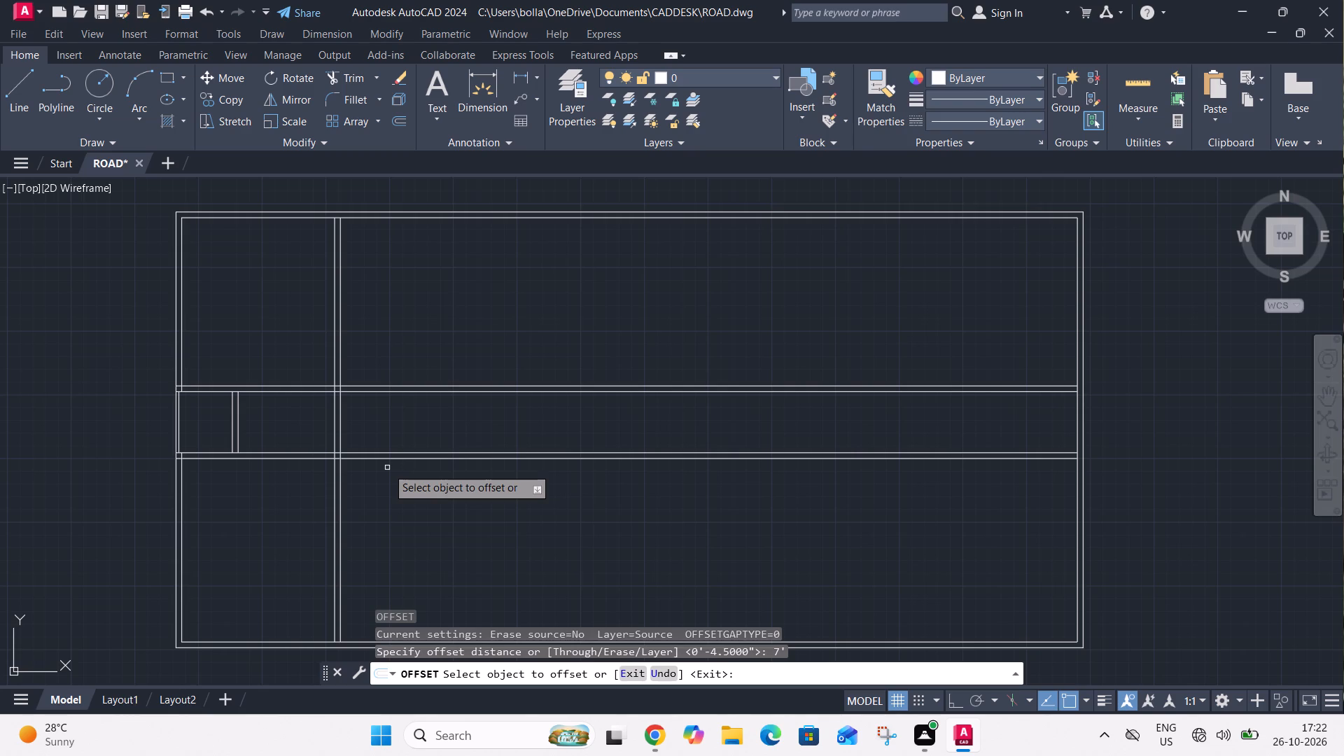
pyautogui.click(361, 218)
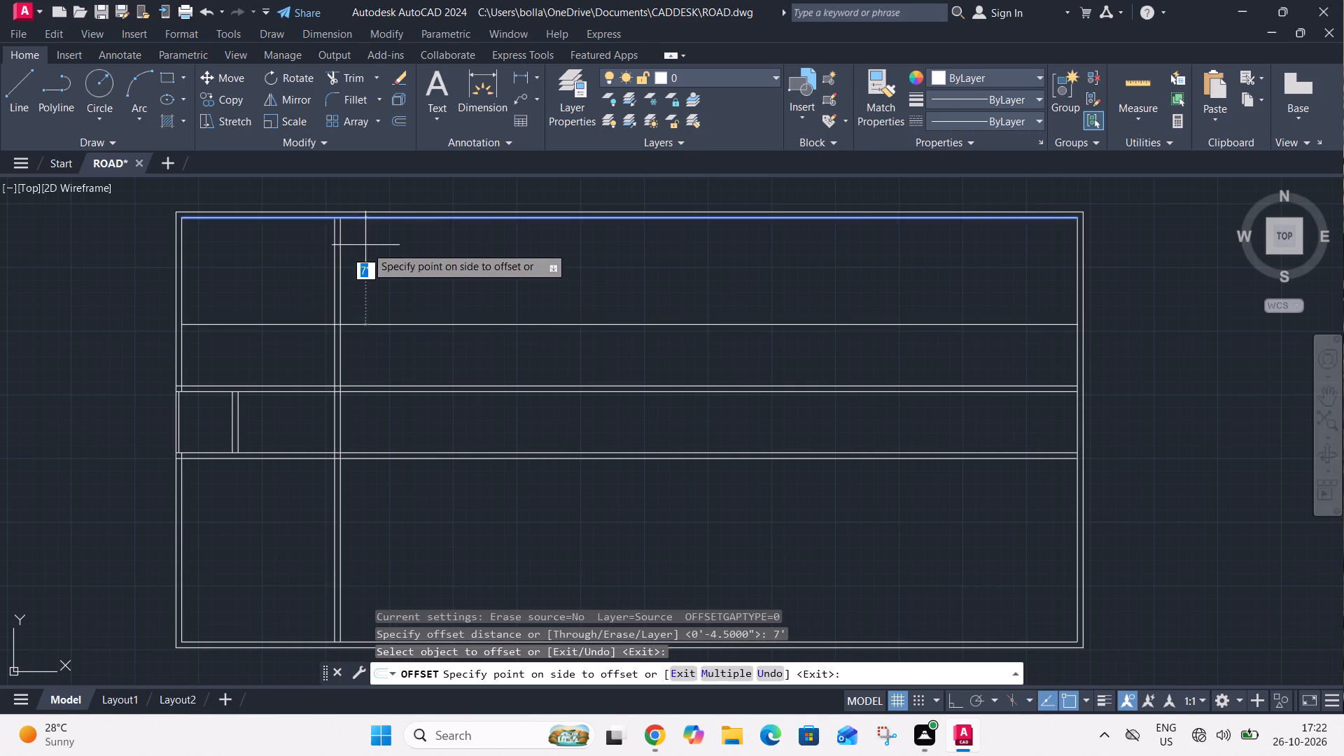
pyautogui.click(366, 248)
pyautogui.press('Escape')
# Offset the right line of the long interior vertical wall 4' to the right.
pyautogui.write('O')
pyautogui.press('space')
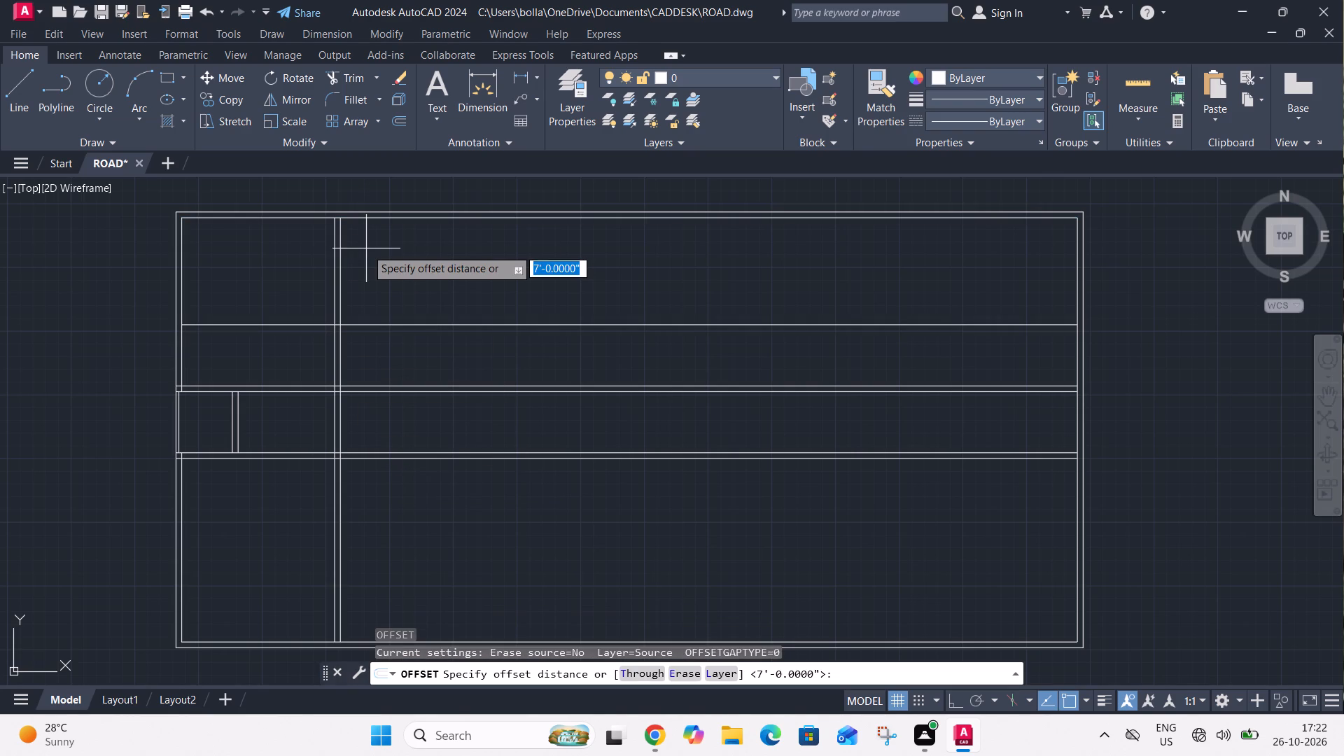
pyautogui.write("4'")
pyautogui.press('Return')
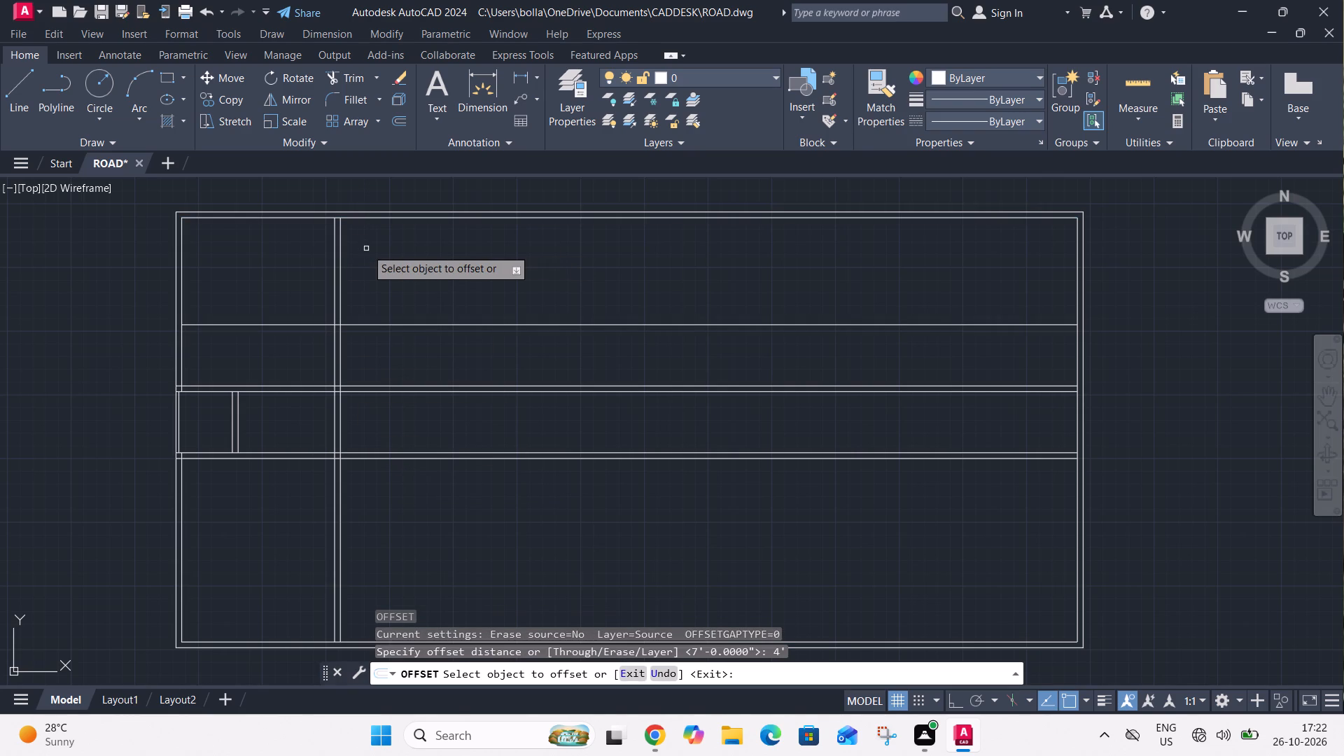
pyautogui.click(342, 286)
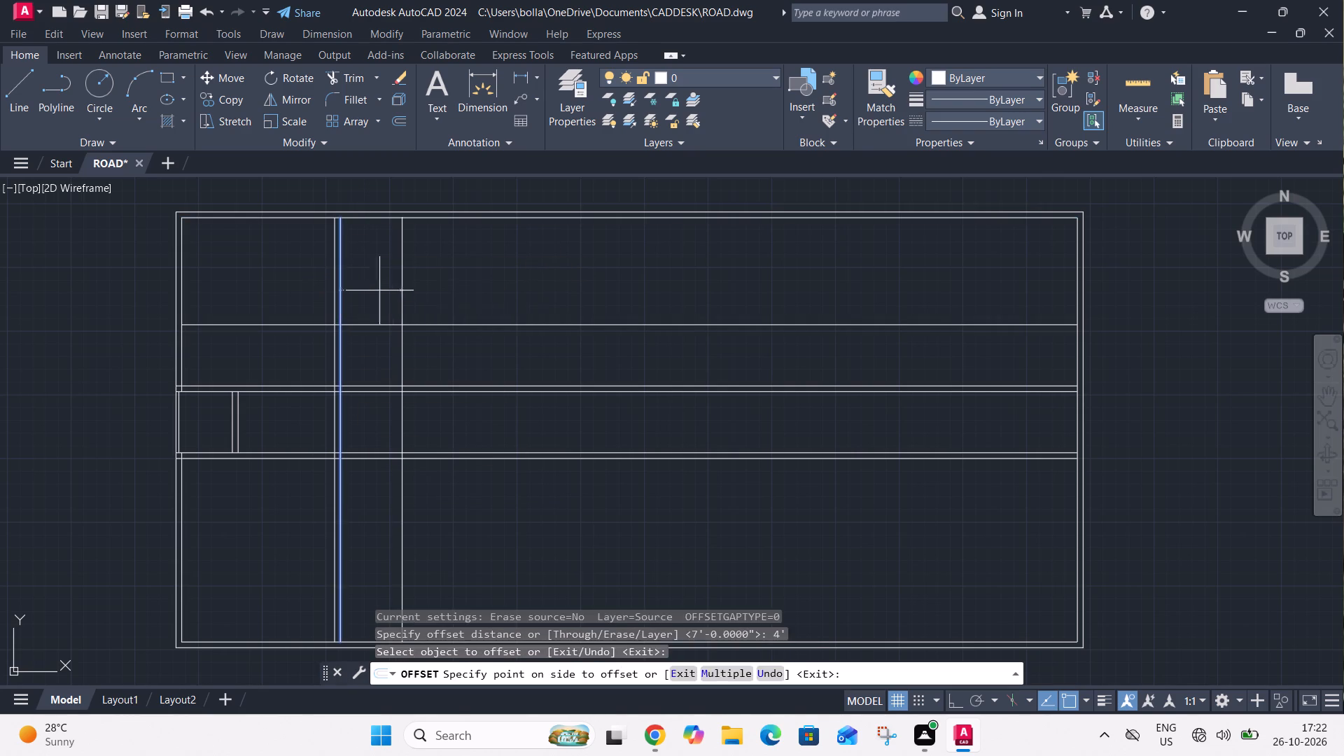
pyautogui.click(379, 290)
pyautogui.press('Escape')
# Offset the new horizontal line 4.5" downward and the new vertical line 4.5" to the right as wall thicknesses.
pyautogui.write('O 4.5"')
pyautogui.press('Return')
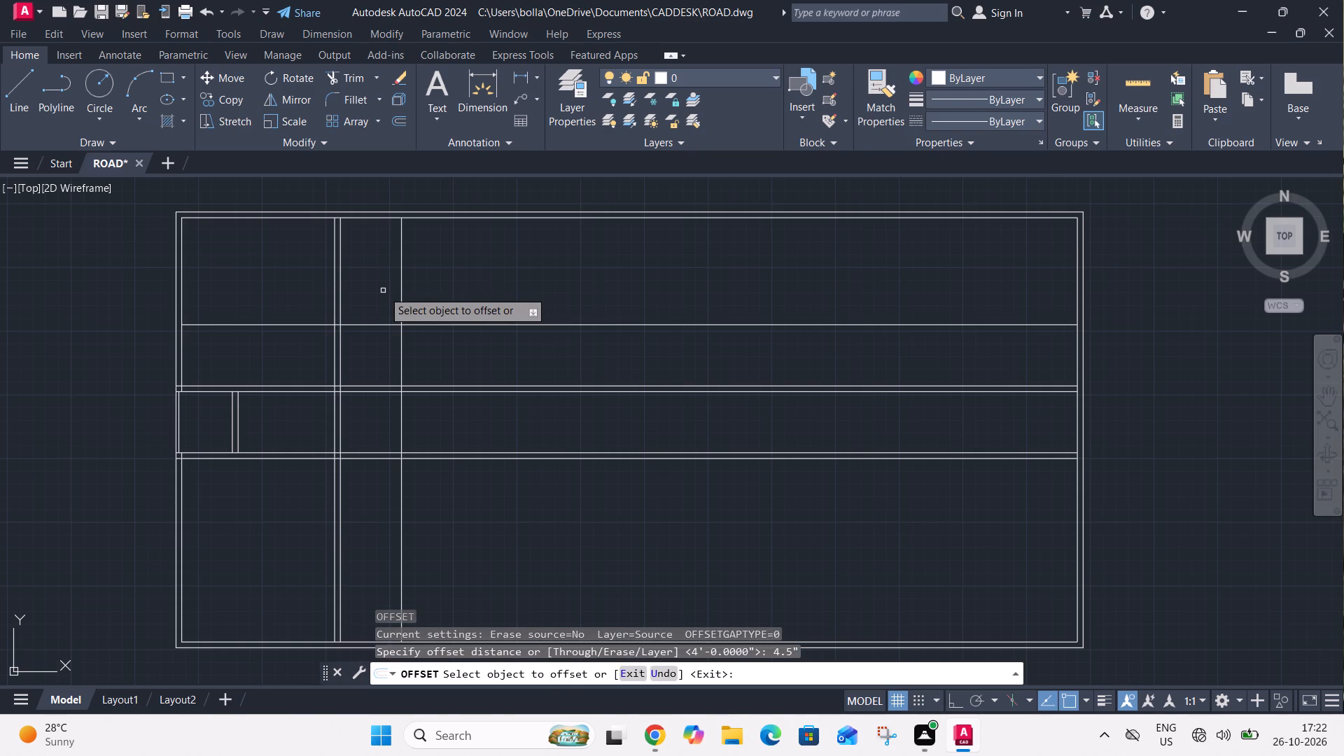
pyautogui.click(389, 323)
pyautogui.click(384, 351)
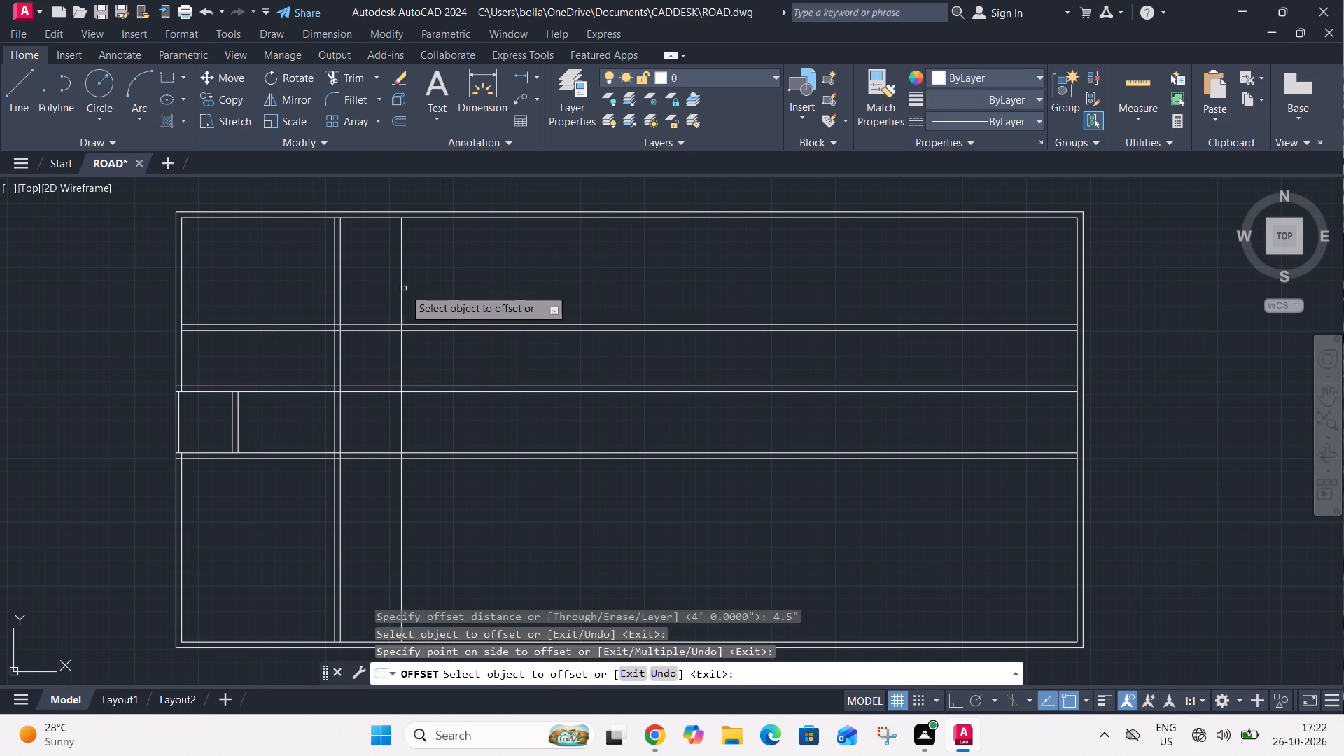
pyautogui.click(403, 290)
pyautogui.click(434, 298)
pyautogui.press('Escape')
# Offset the right line of the new vertical wall 4' to the right.
pyautogui.write('O 5')
pyautogui.press('BackSpace')
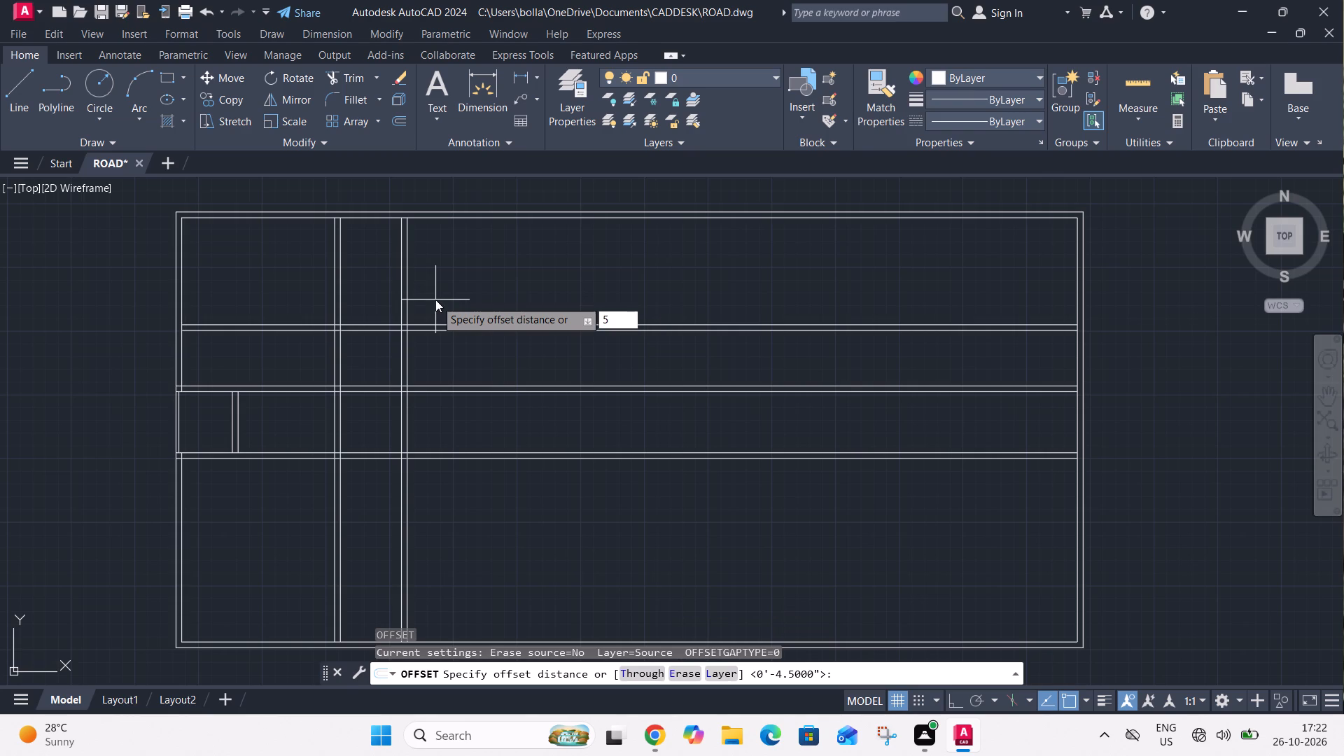
pyautogui.write("4'")
pyautogui.press('Return')
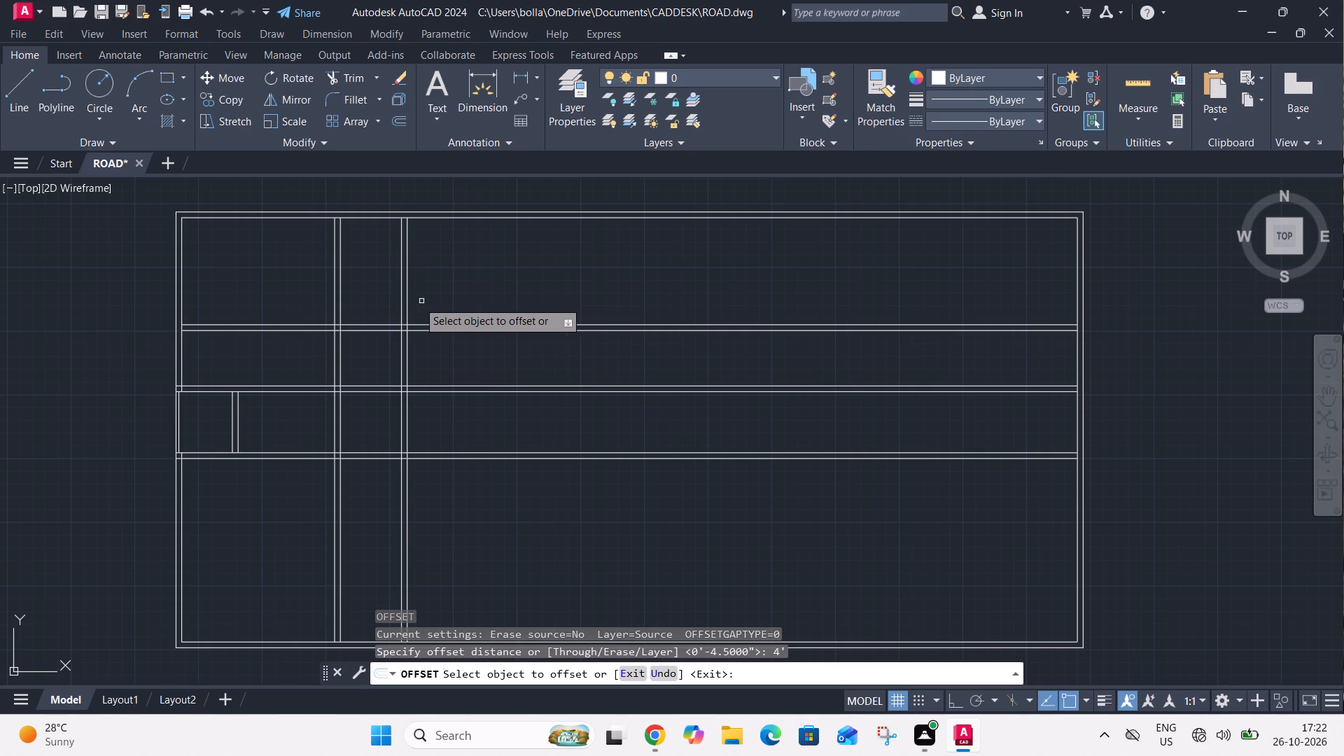
pyautogui.click(405, 297)
pyautogui.click(428, 300)
pyautogui.press('Escape')
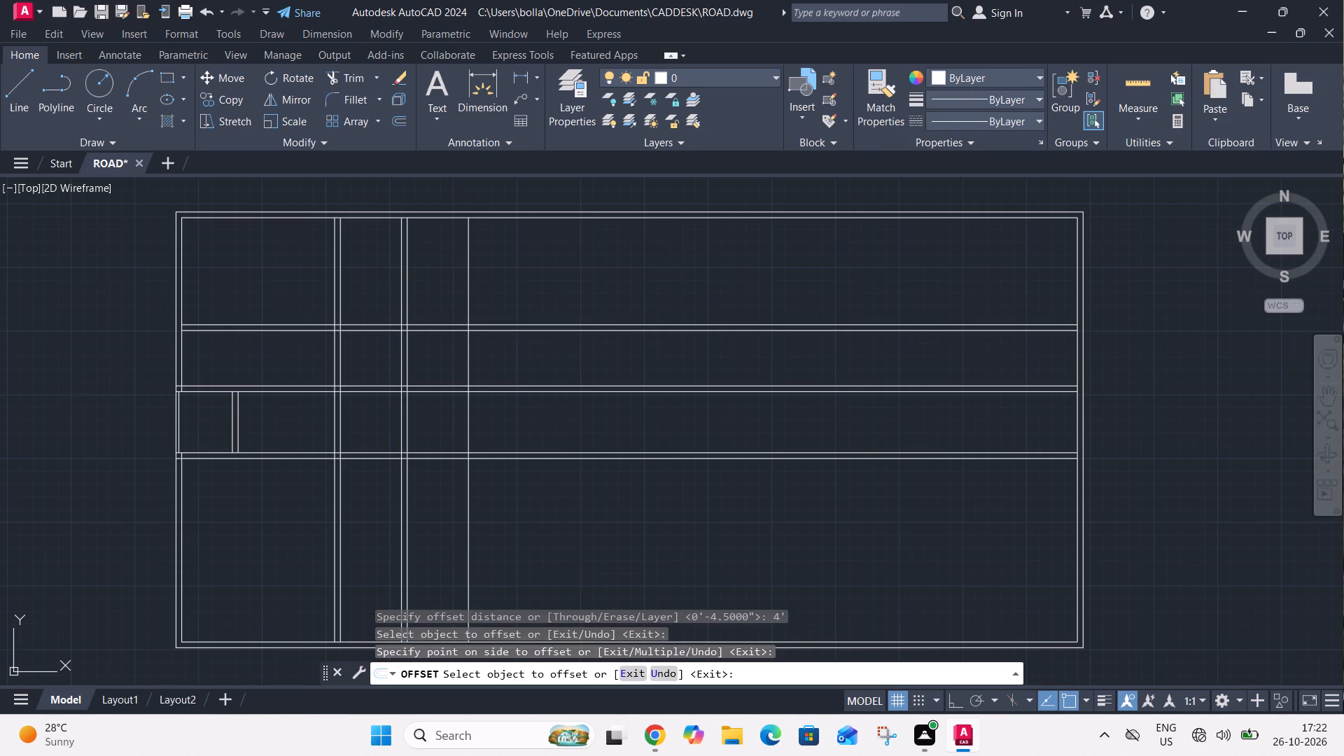
# Offset the newest vertical line 4.5" to the right as a wall thickness.
pyautogui.write('O 4.5"')
pyautogui.press('Return')
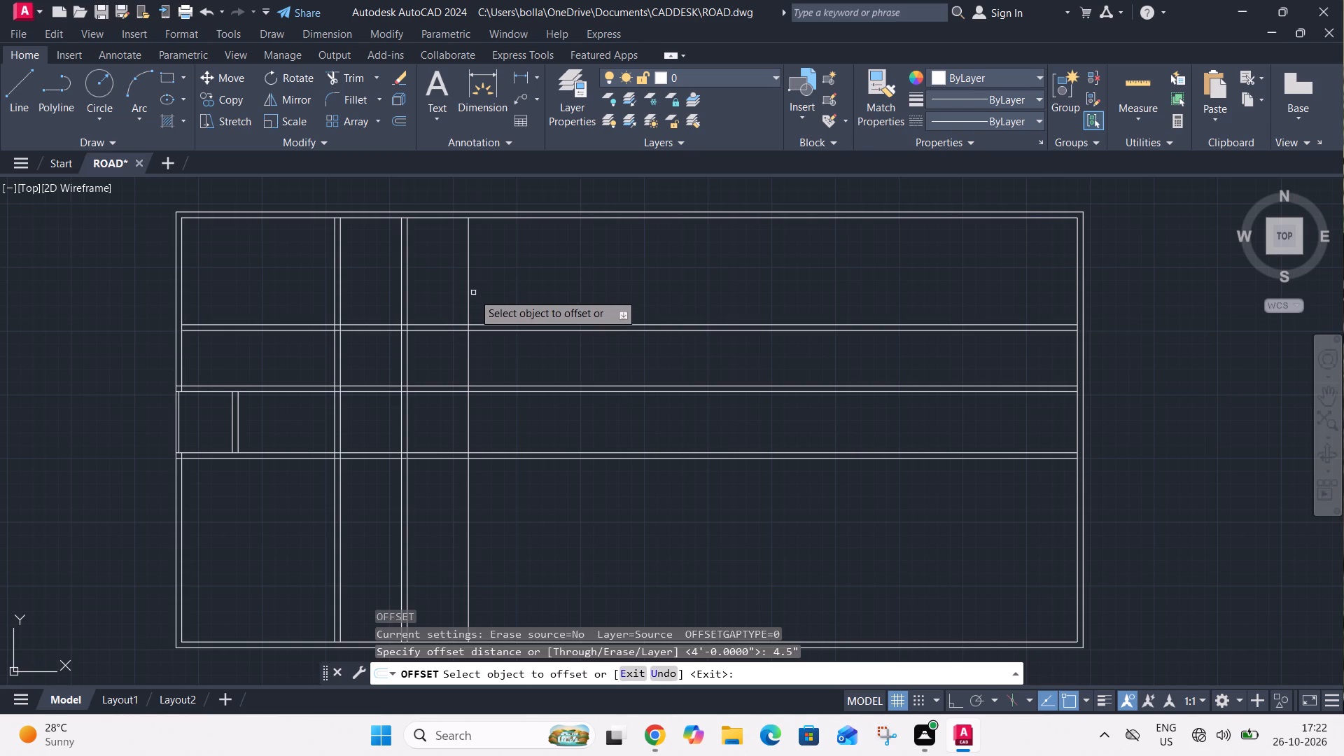
pyautogui.click(470, 297)
pyautogui.click(506, 298)
pyautogui.press('Escape')
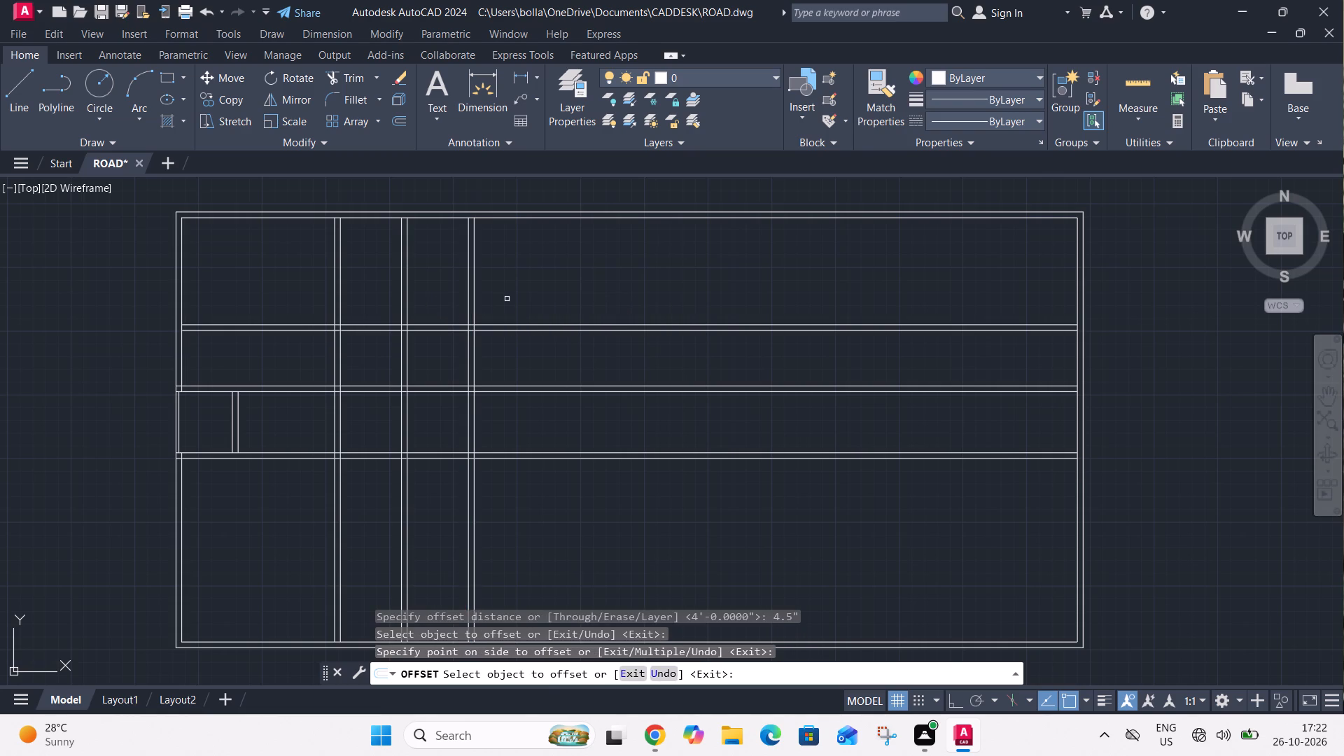
pyautogui.press('Escape')
# Trim the new horizontal wall beyond both sides of the two small upper rooms, and the two new vertical walls between it and the passage.
pyautogui.write('TR')
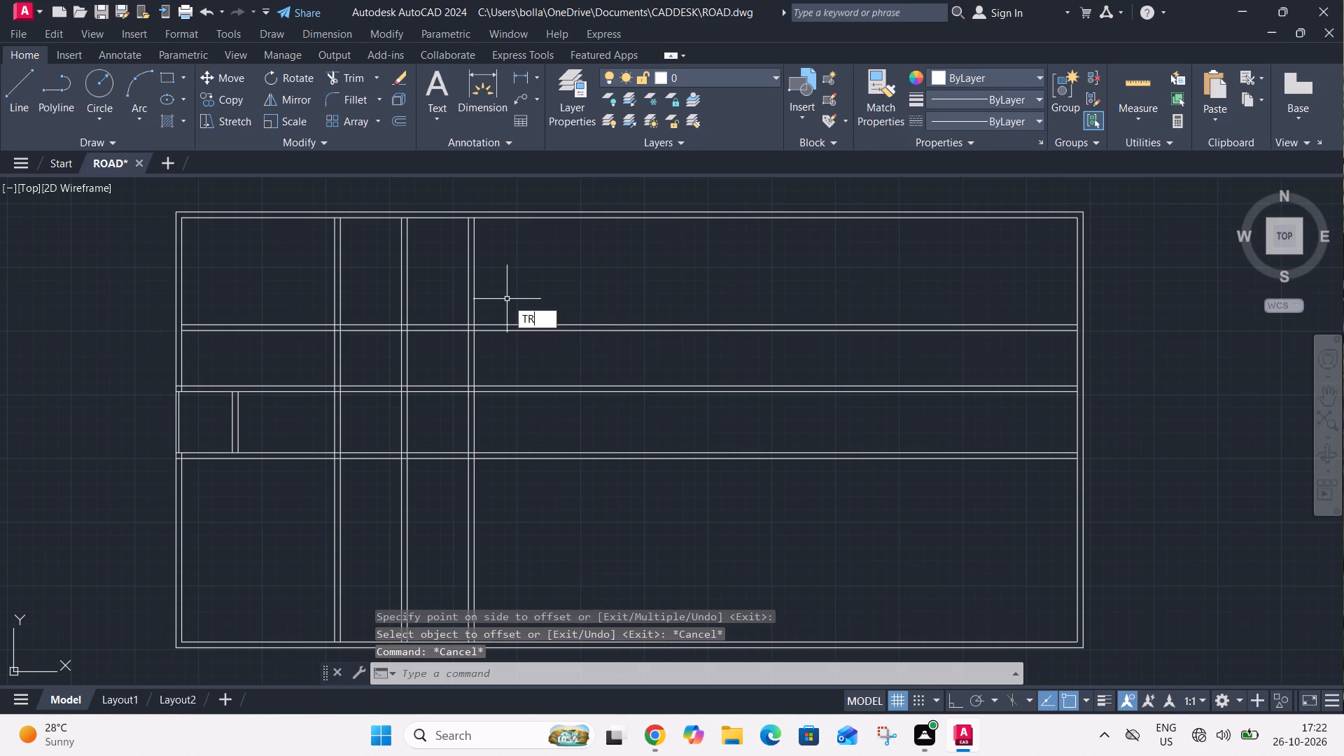
pyautogui.press('space')
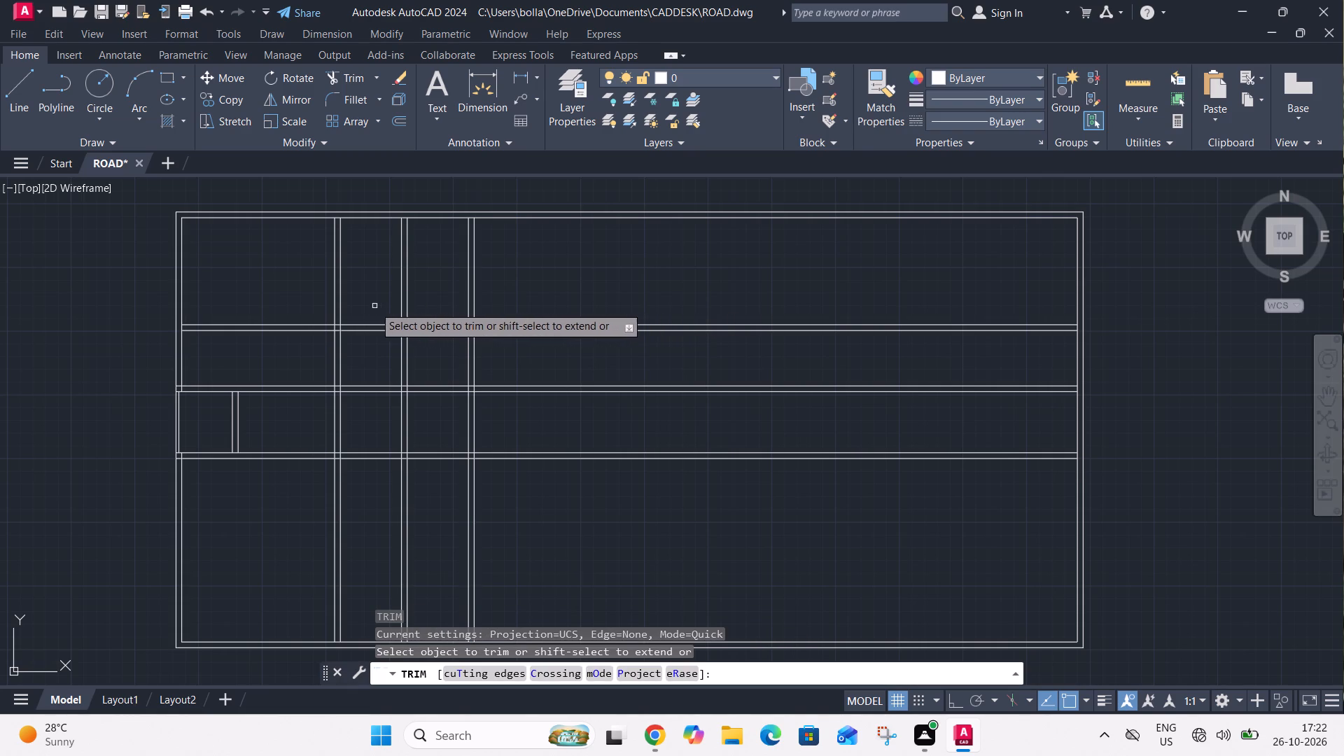
pyautogui.click(310, 301)
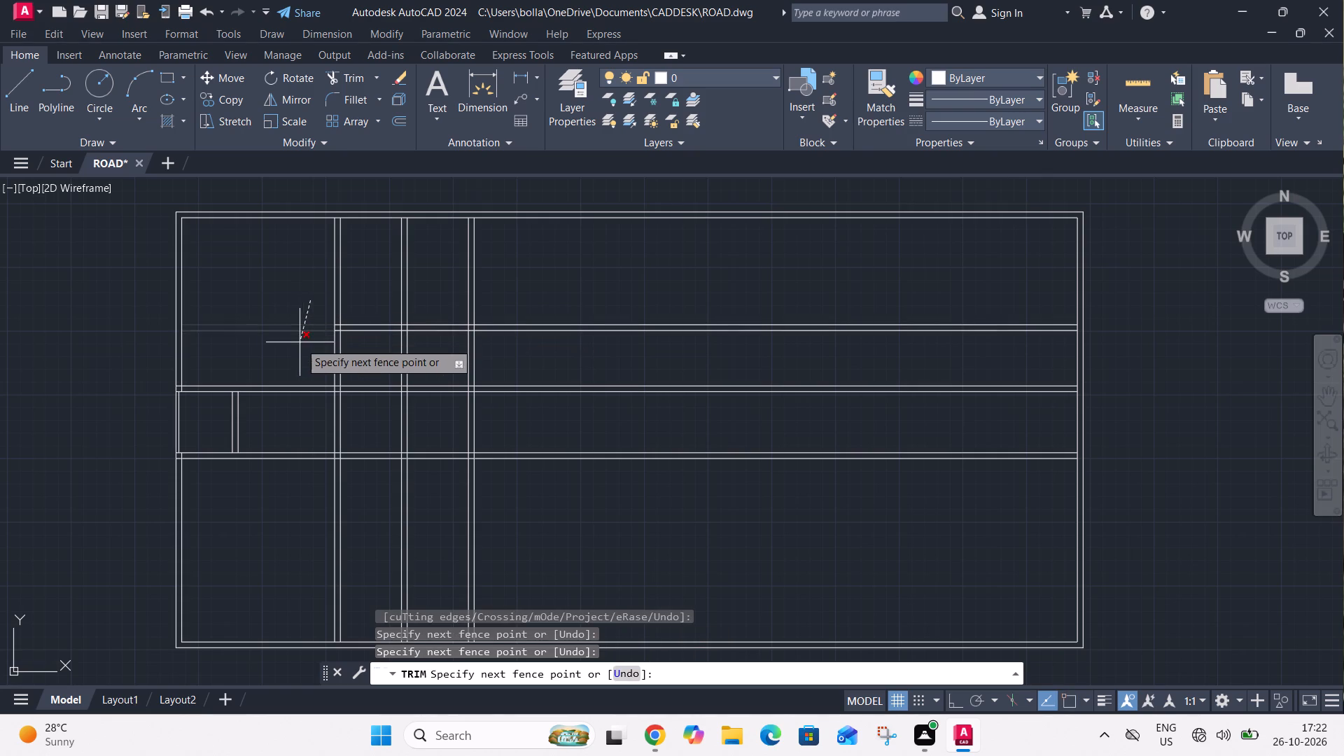
pyautogui.click(300, 342)
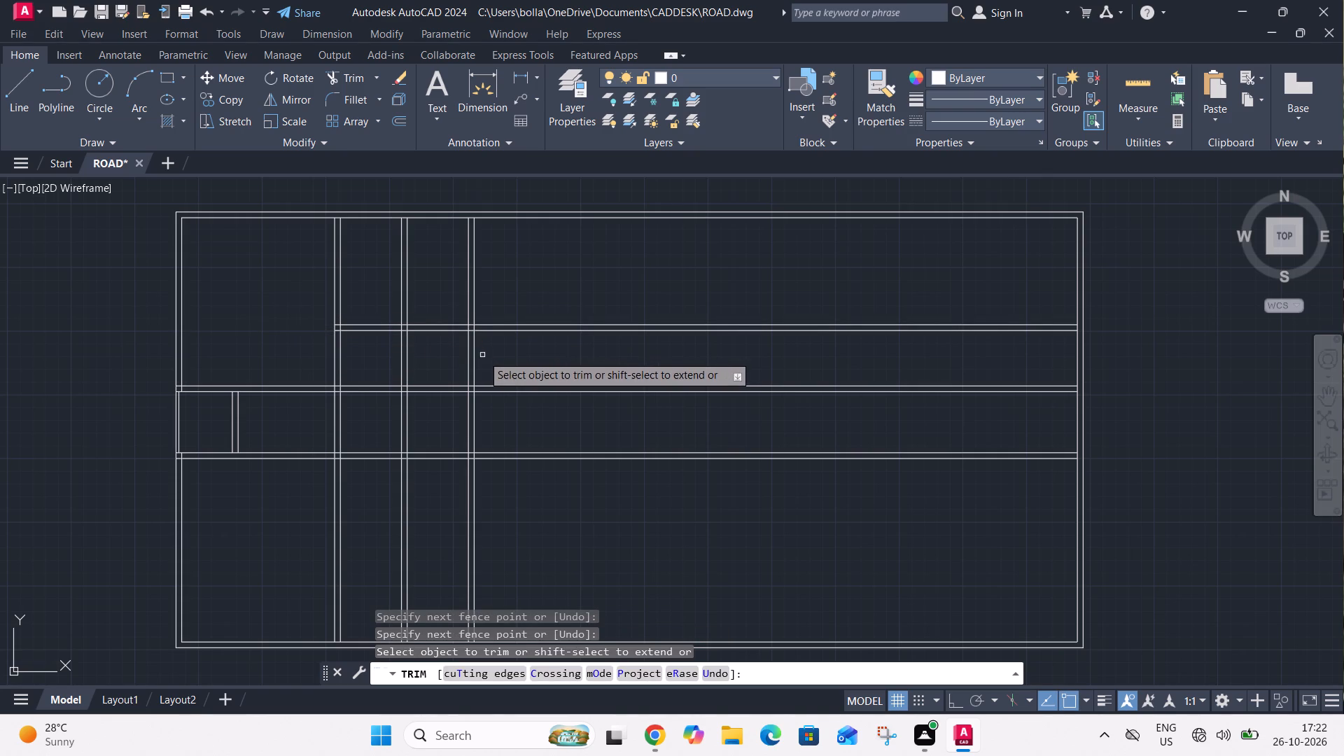
pyautogui.click(482, 355)
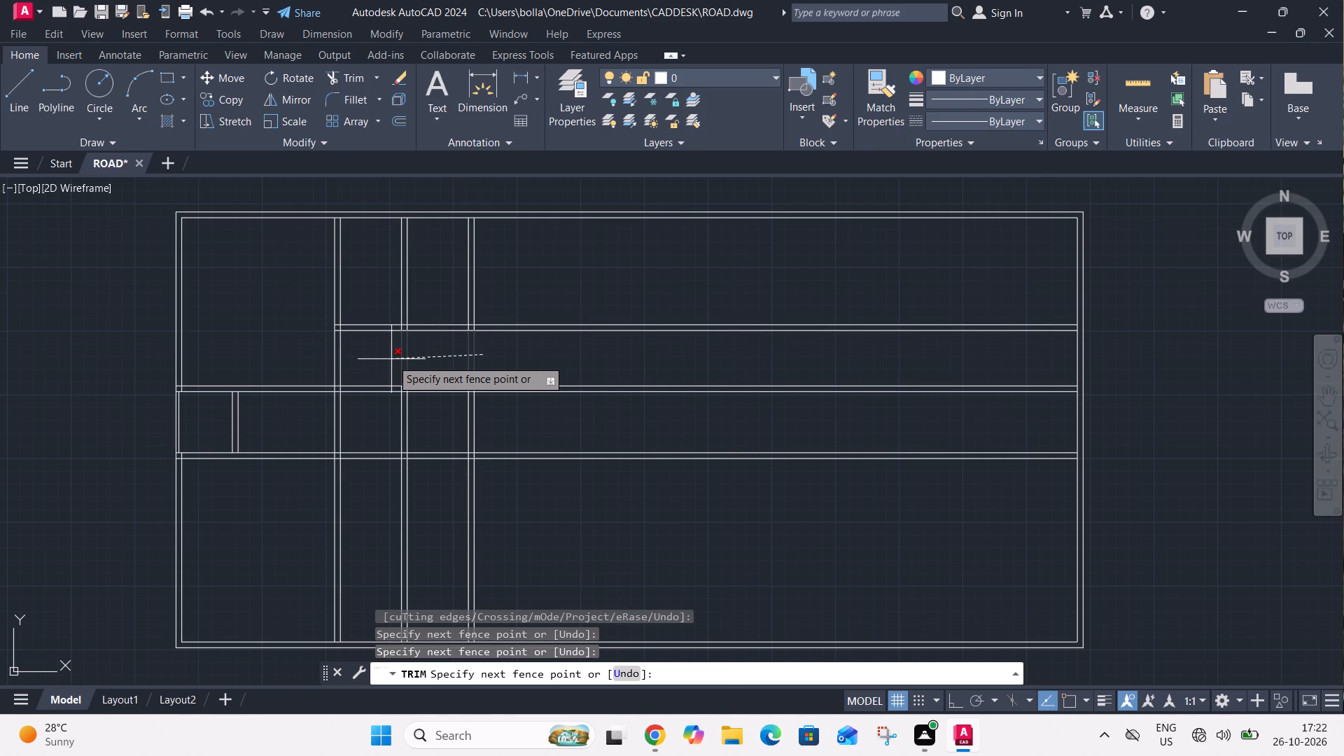
pyautogui.click(391, 359)
pyautogui.click(499, 342)
pyautogui.click(510, 304)
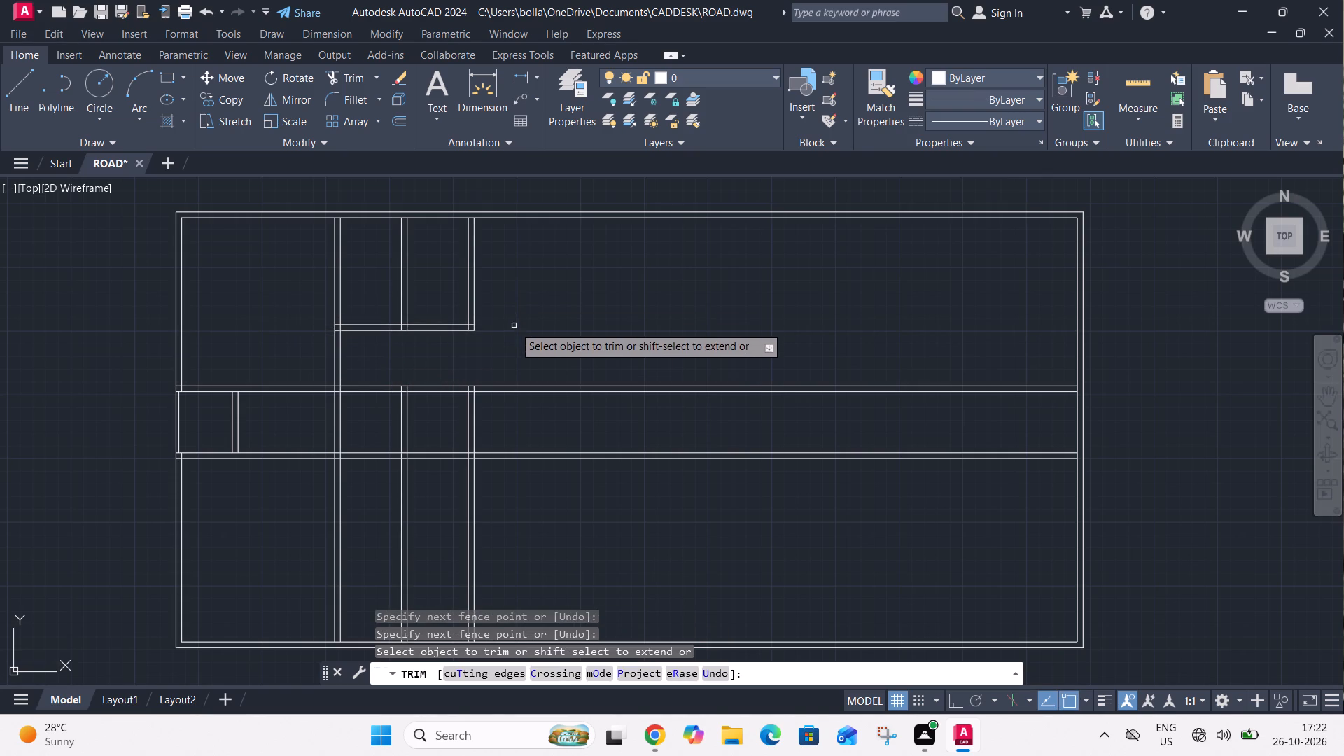
# Trim the two new vertical walls' lines inside the passage and in the area below it.
pyautogui.moveTo(512, 343); pyautogui.dragTo(500, 304, button='middle')
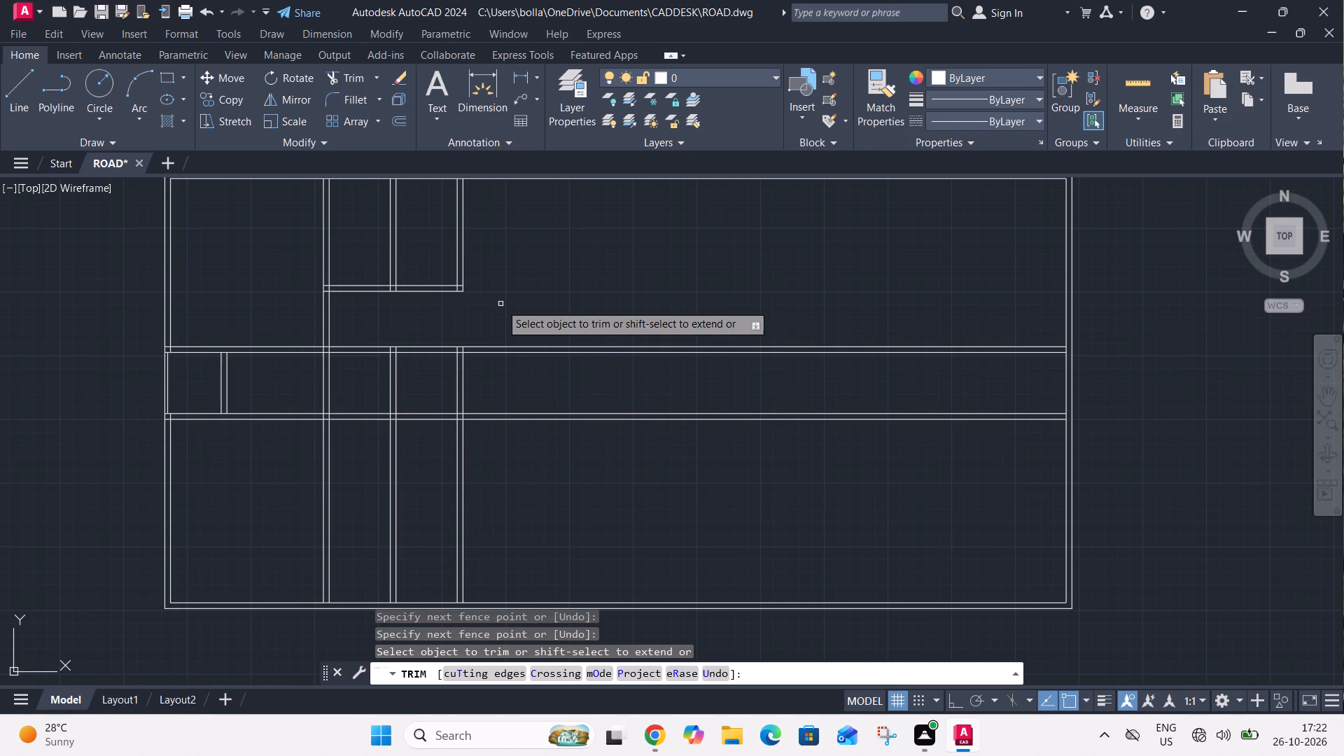
pyautogui.click(478, 378)
pyautogui.click(378, 390)
pyautogui.click(378, 390)
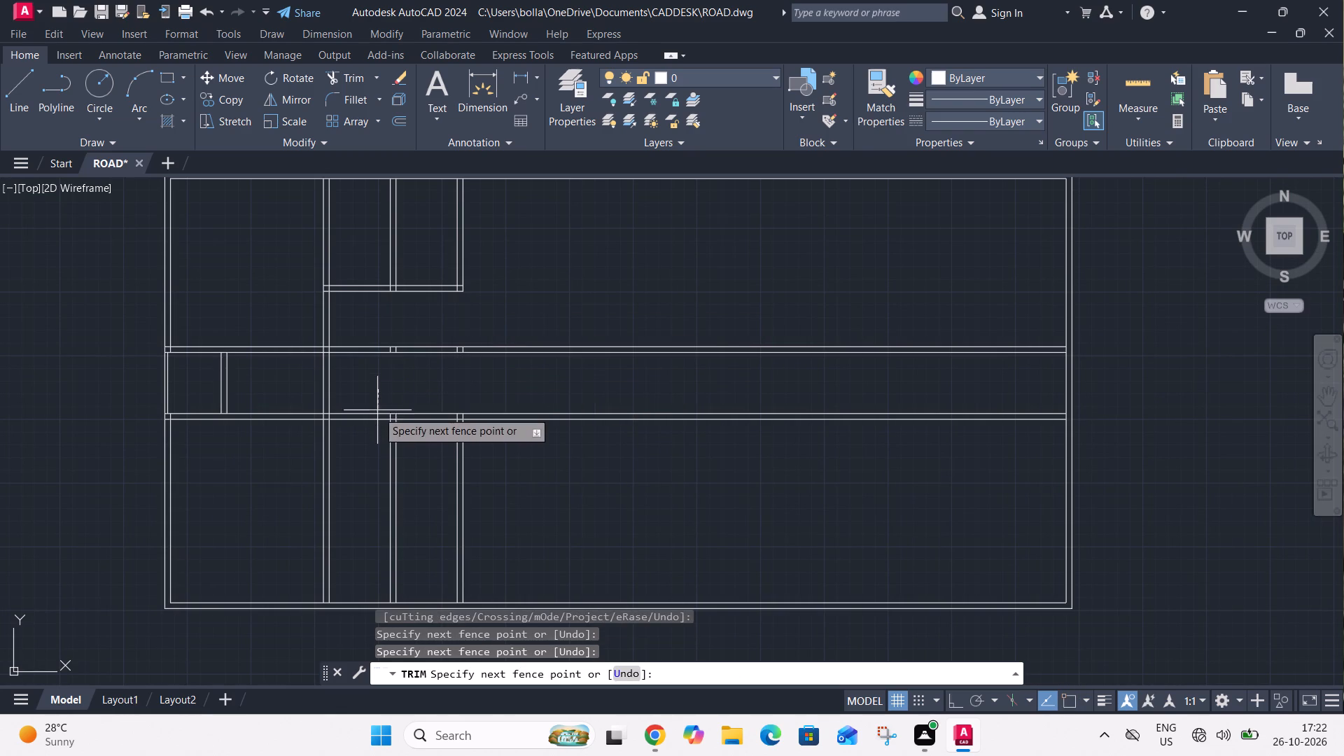
pyautogui.click(392, 395)
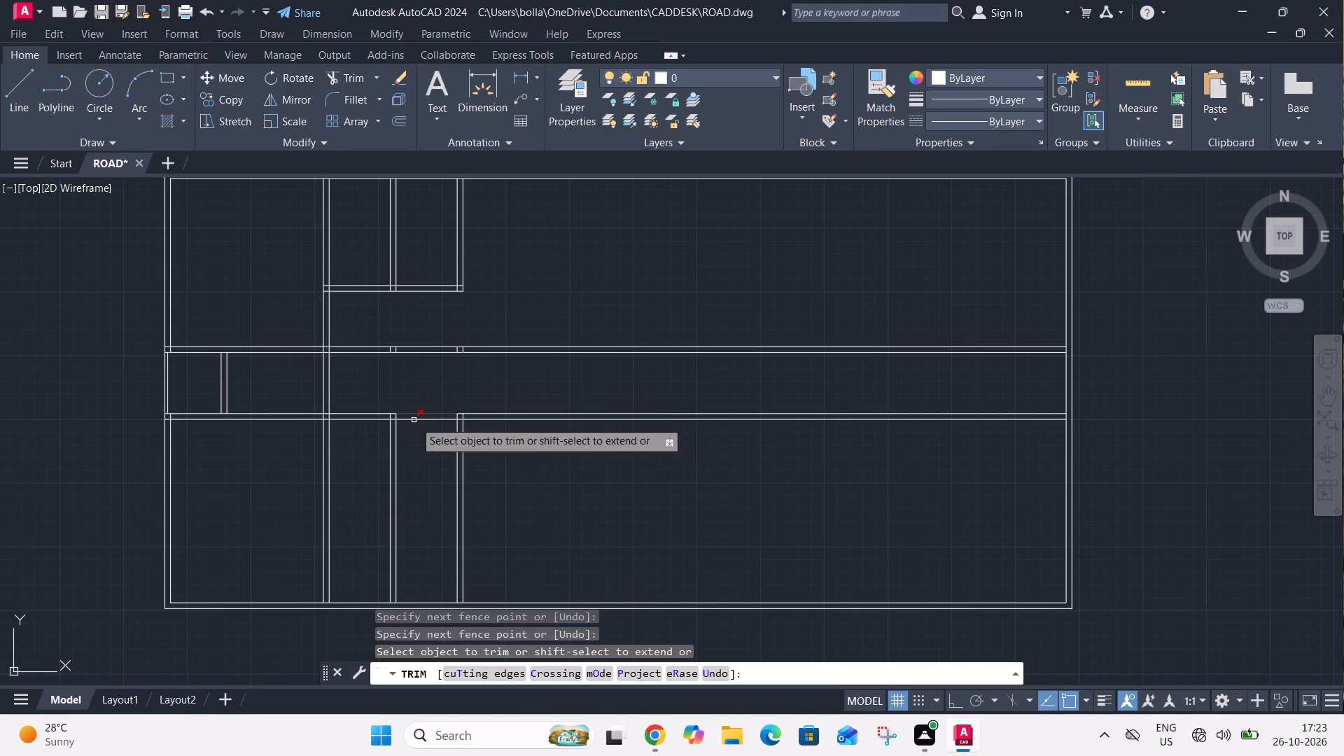
pyautogui.click(466, 458)
pyautogui.click(386, 467)
pyautogui.press('Escape')
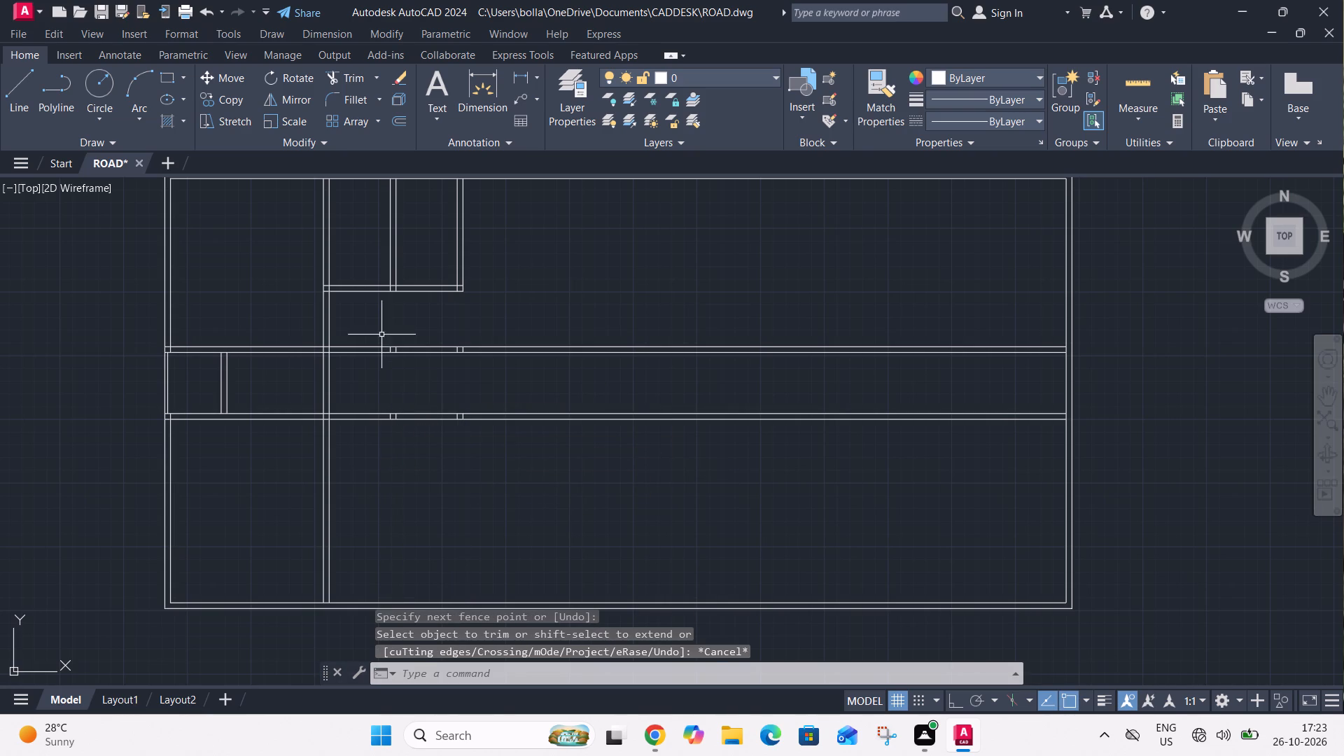
# Delete the four leftover vertical line fragments inside the passage's upper wall.
pyautogui.click(381, 332)
pyautogui.click(476, 381)
pyautogui.press('Delete')
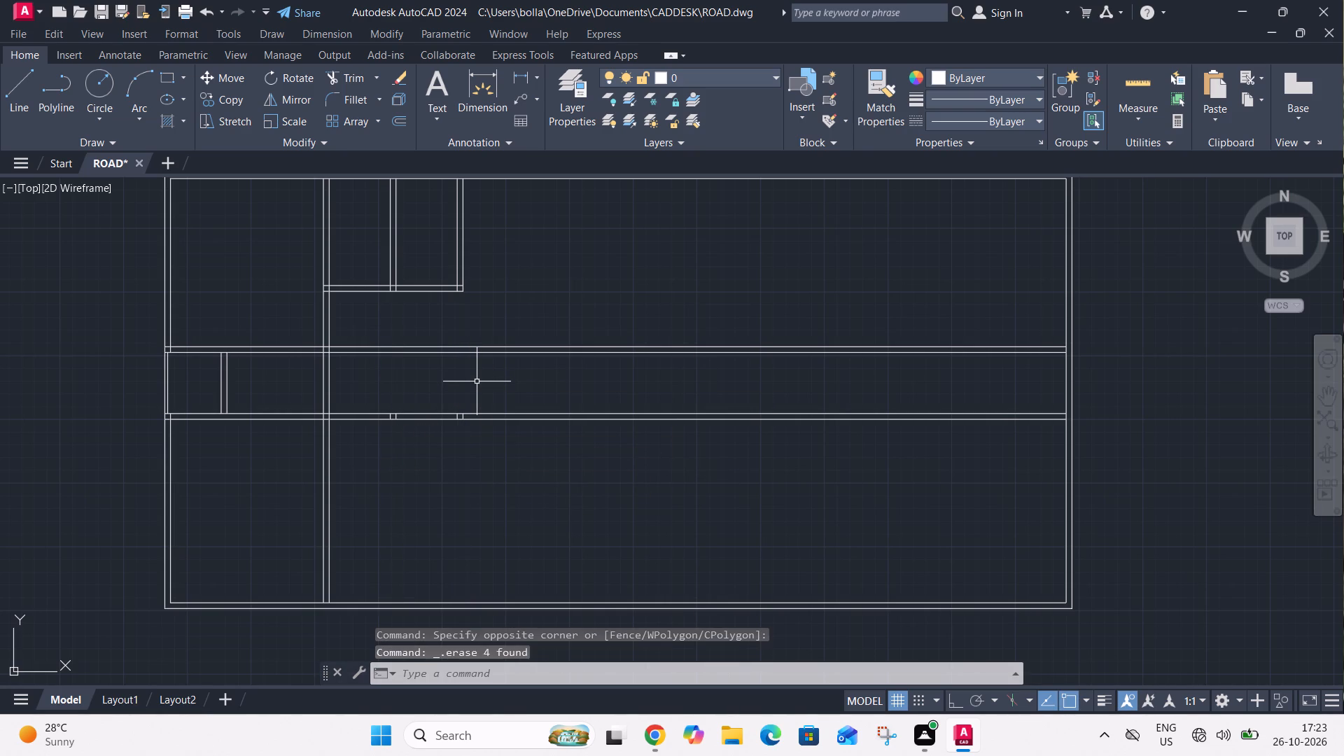
# Offset the outer line of the second small upper room's east wall 10' to the right.
pyautogui.moveTo(473, 318); pyautogui.dragTo(434, 434, button='middle')
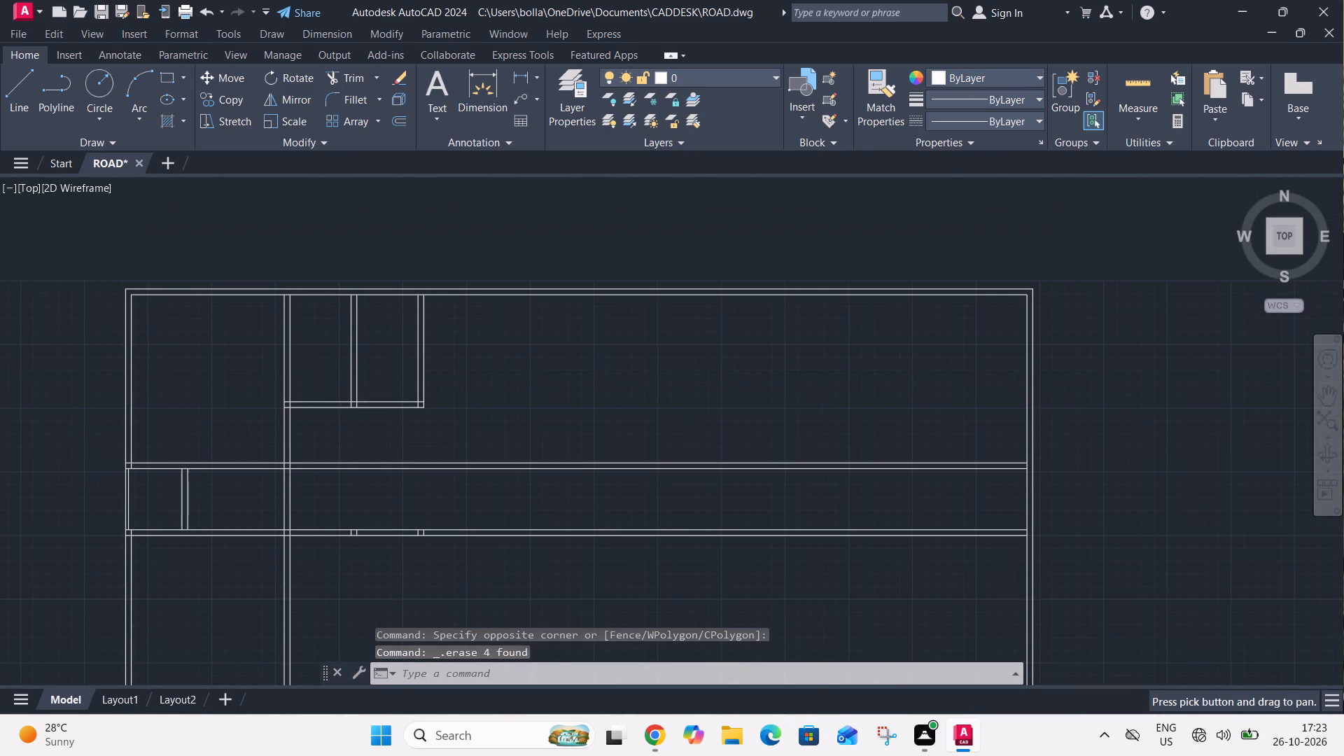
pyautogui.write('O')
pyautogui.press('space')
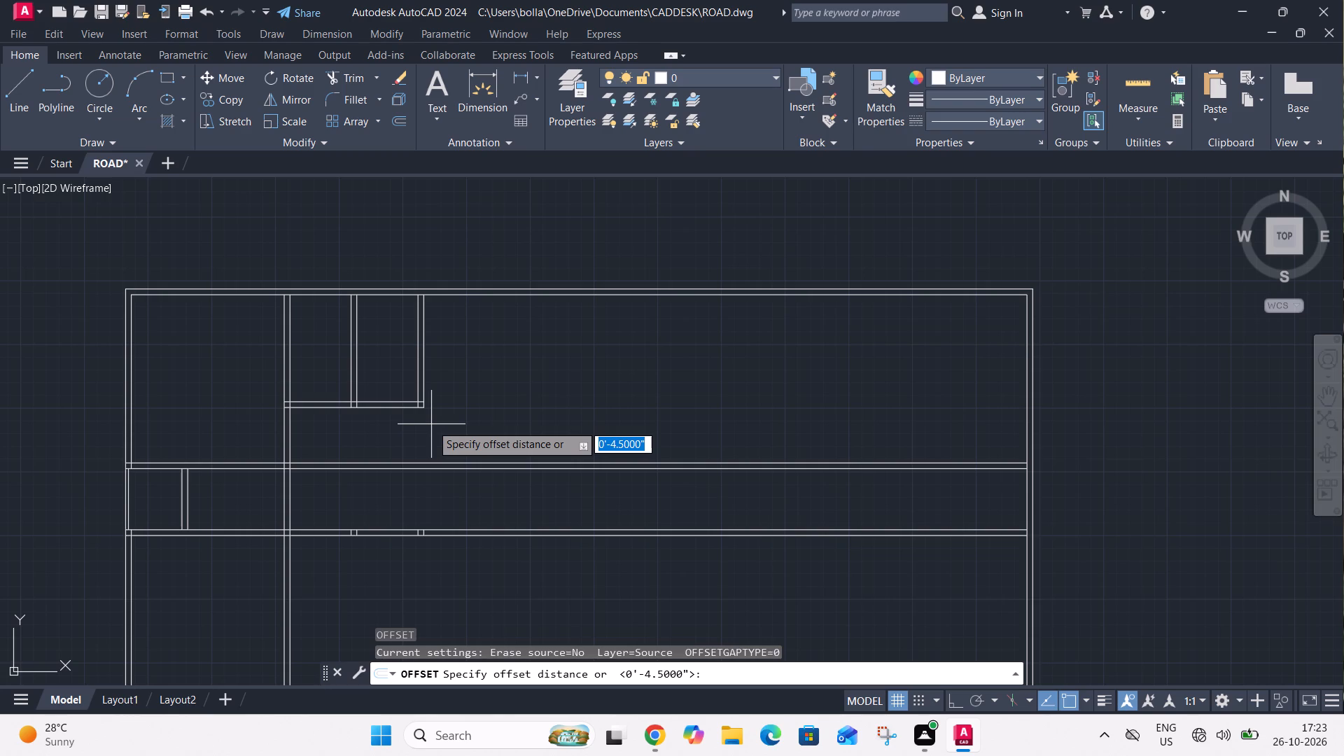
pyautogui.write("10'")
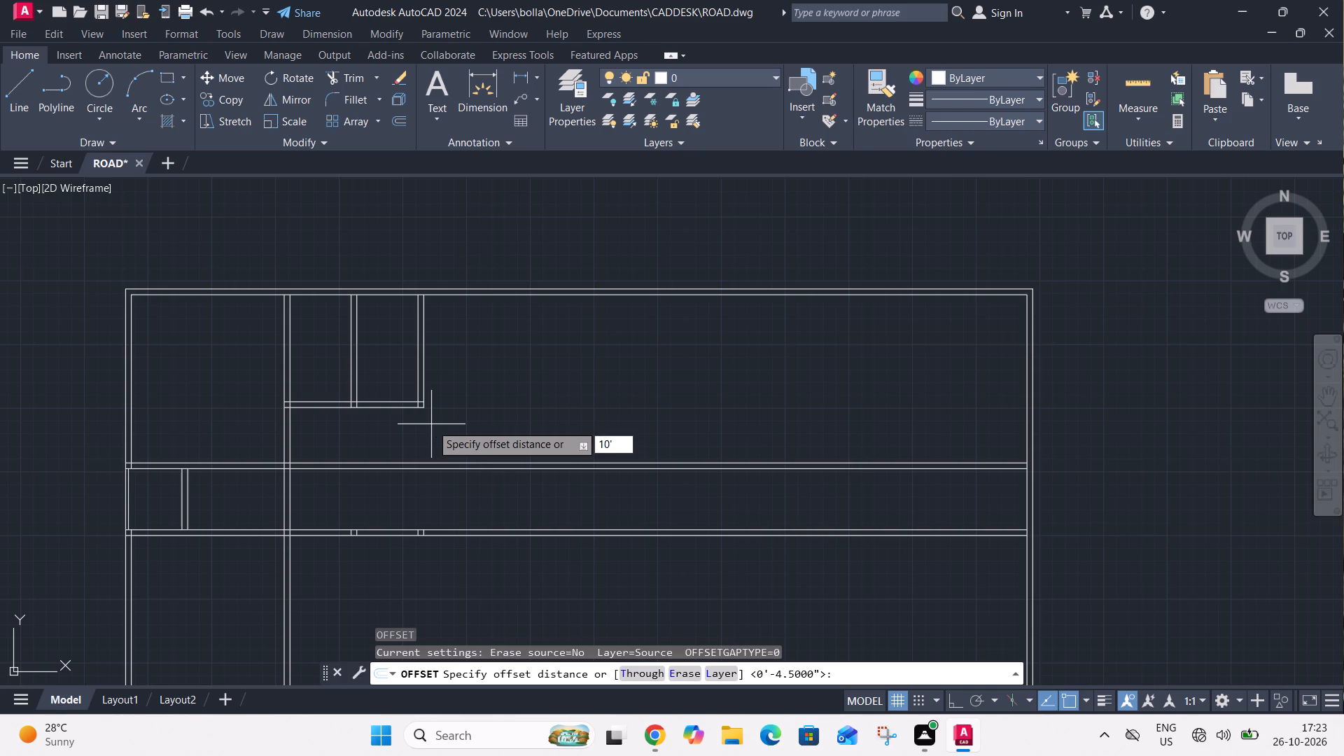
pyautogui.press('Return')
pyautogui.click(426, 382)
pyautogui.click(435, 382)
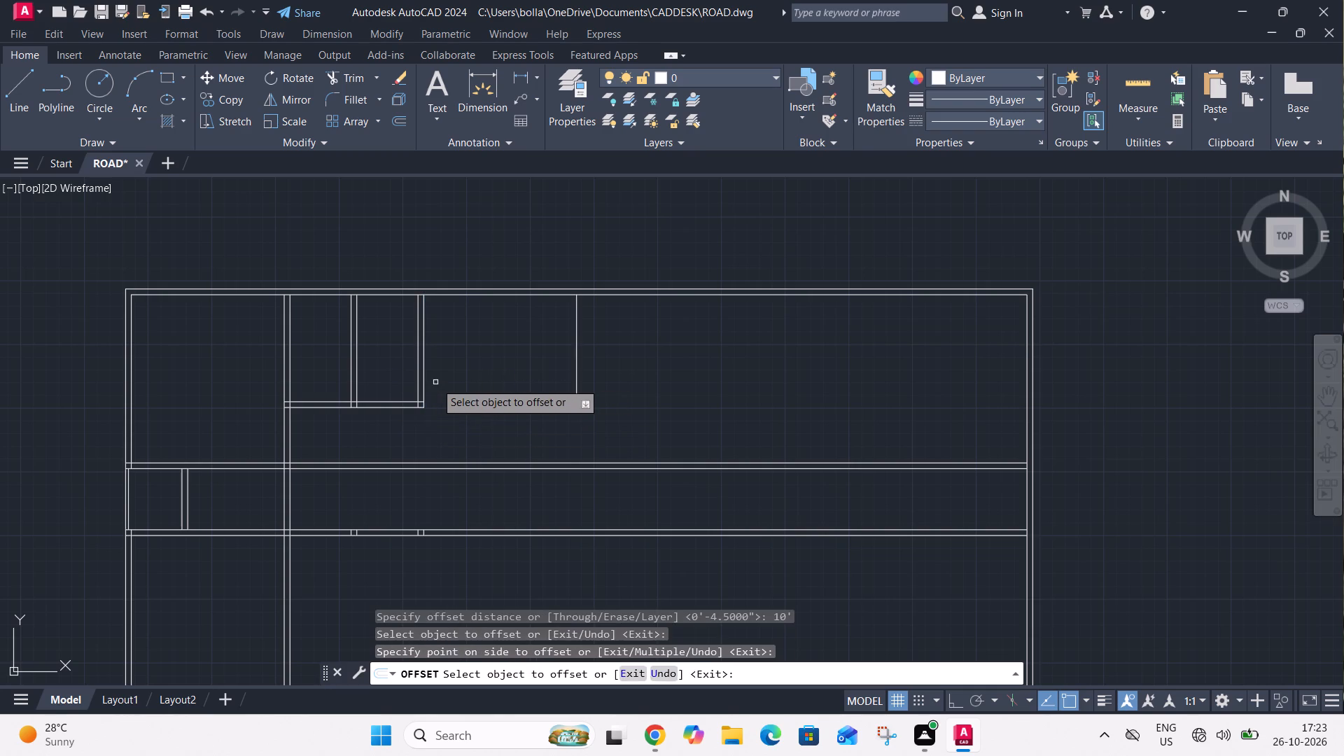
pyautogui.press('Escape')
# Extend the new vertical line down to the passage's upper wall.
pyautogui.press('e')
pyautogui.press('x')
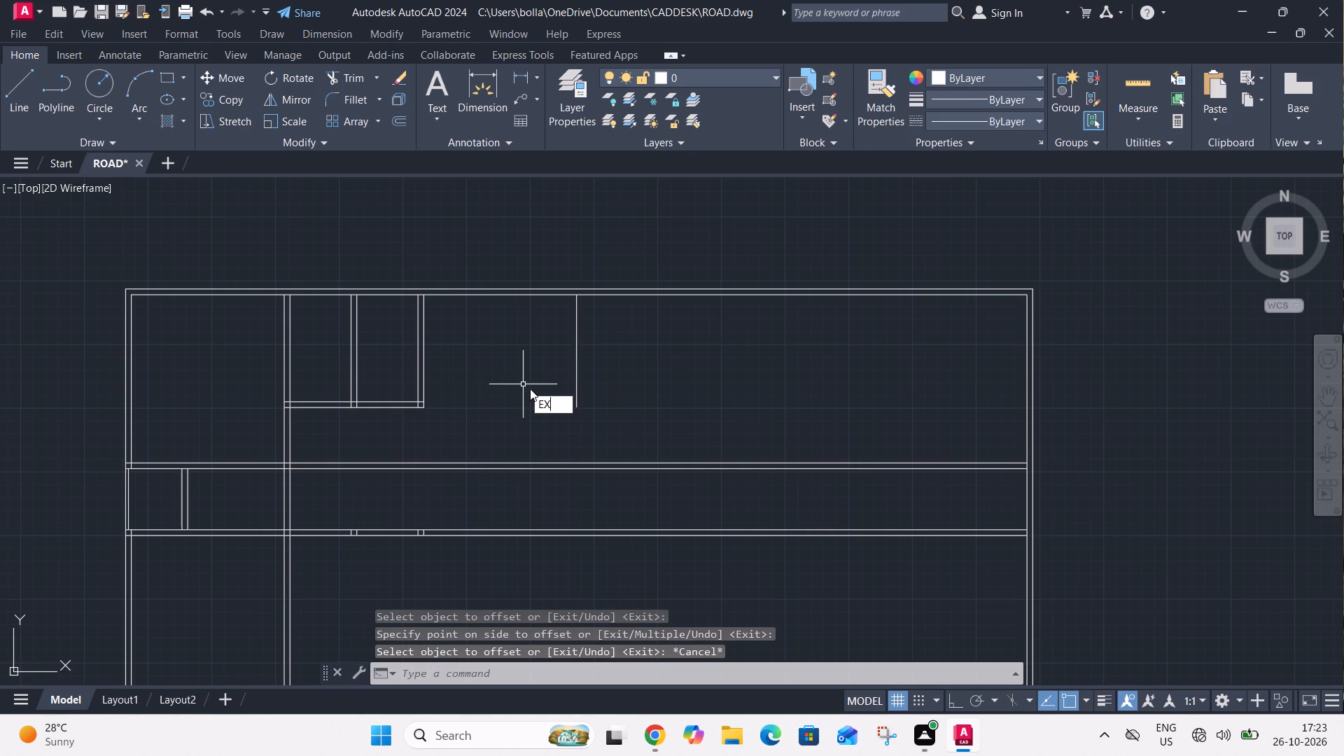
pyautogui.press('space')
pyautogui.click(620, 370)
pyautogui.click(565, 387)
pyautogui.press('Escape')
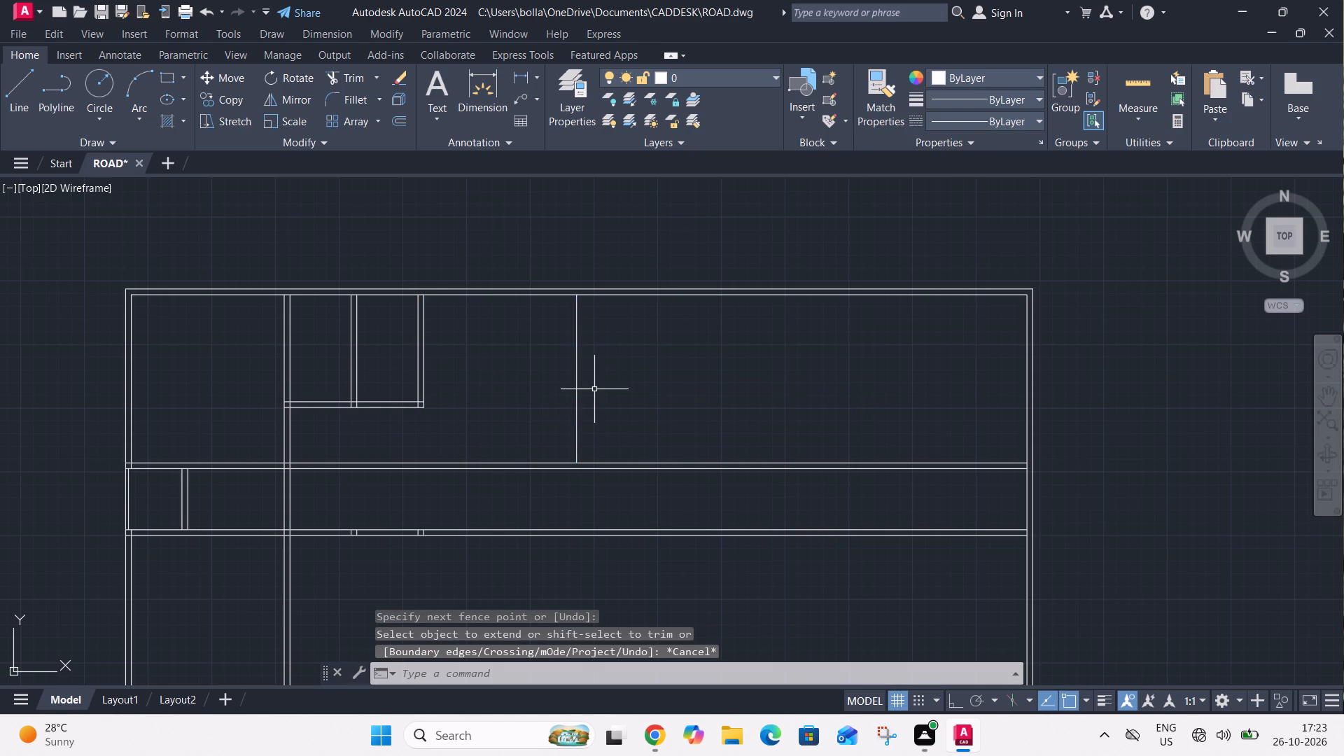
# Offset the extended vertical line 4.5" to the right as a wall thickness.
pyautogui.write('O')
pyautogui.press('space')
pyautogui.write('4.5"')
pyautogui.press('Return')
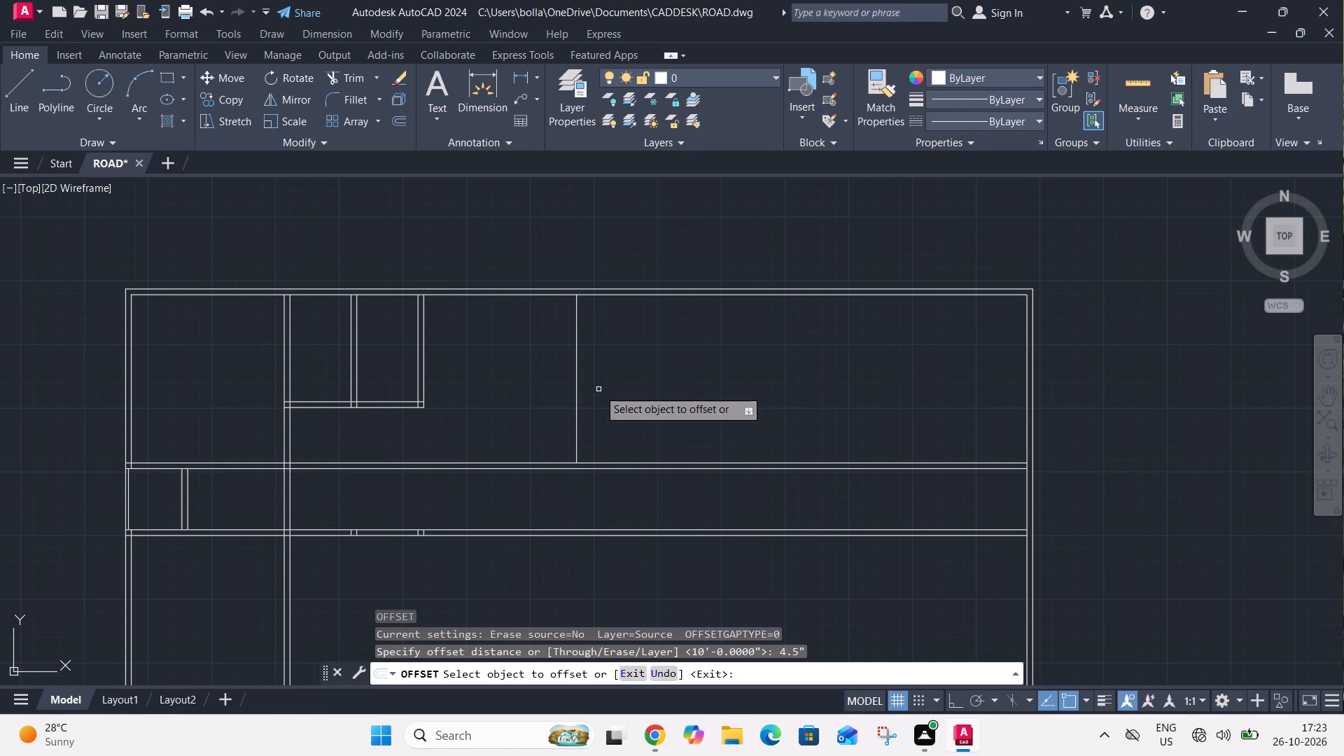
pyautogui.click(577, 411)
pyautogui.click(610, 419)
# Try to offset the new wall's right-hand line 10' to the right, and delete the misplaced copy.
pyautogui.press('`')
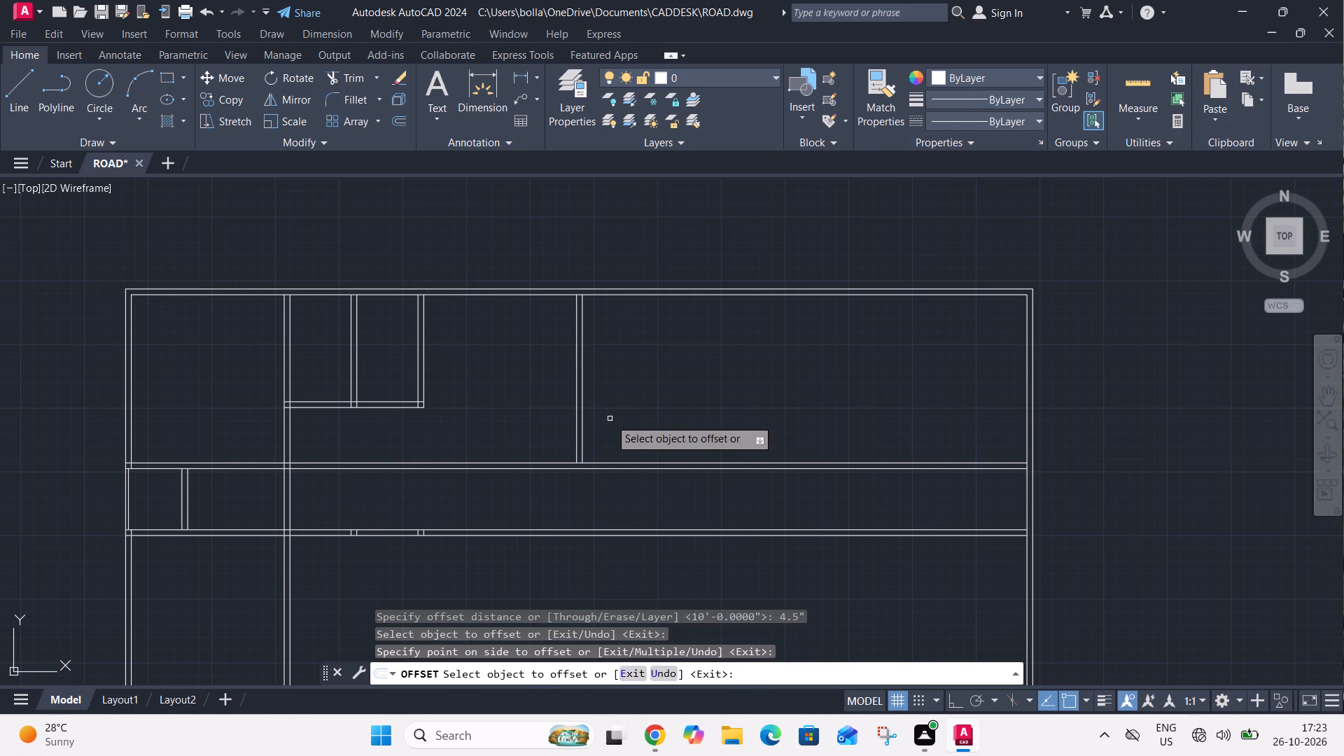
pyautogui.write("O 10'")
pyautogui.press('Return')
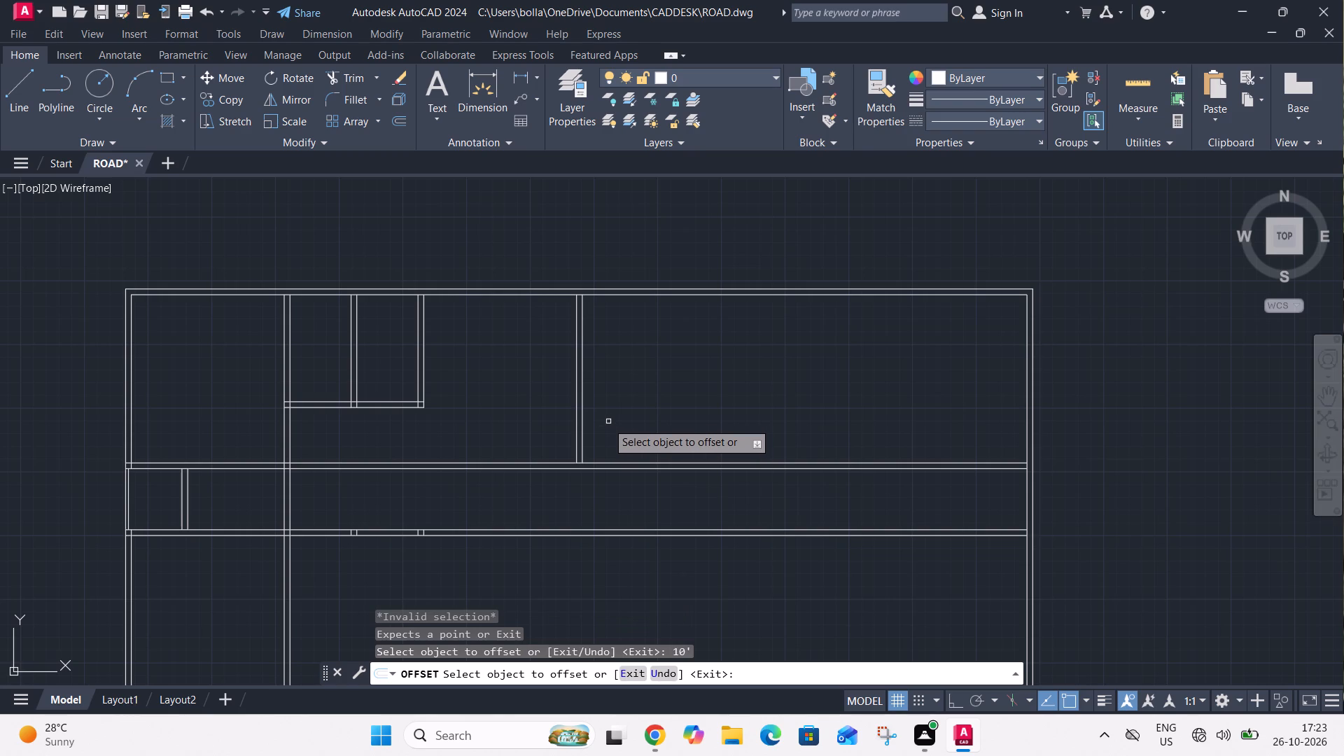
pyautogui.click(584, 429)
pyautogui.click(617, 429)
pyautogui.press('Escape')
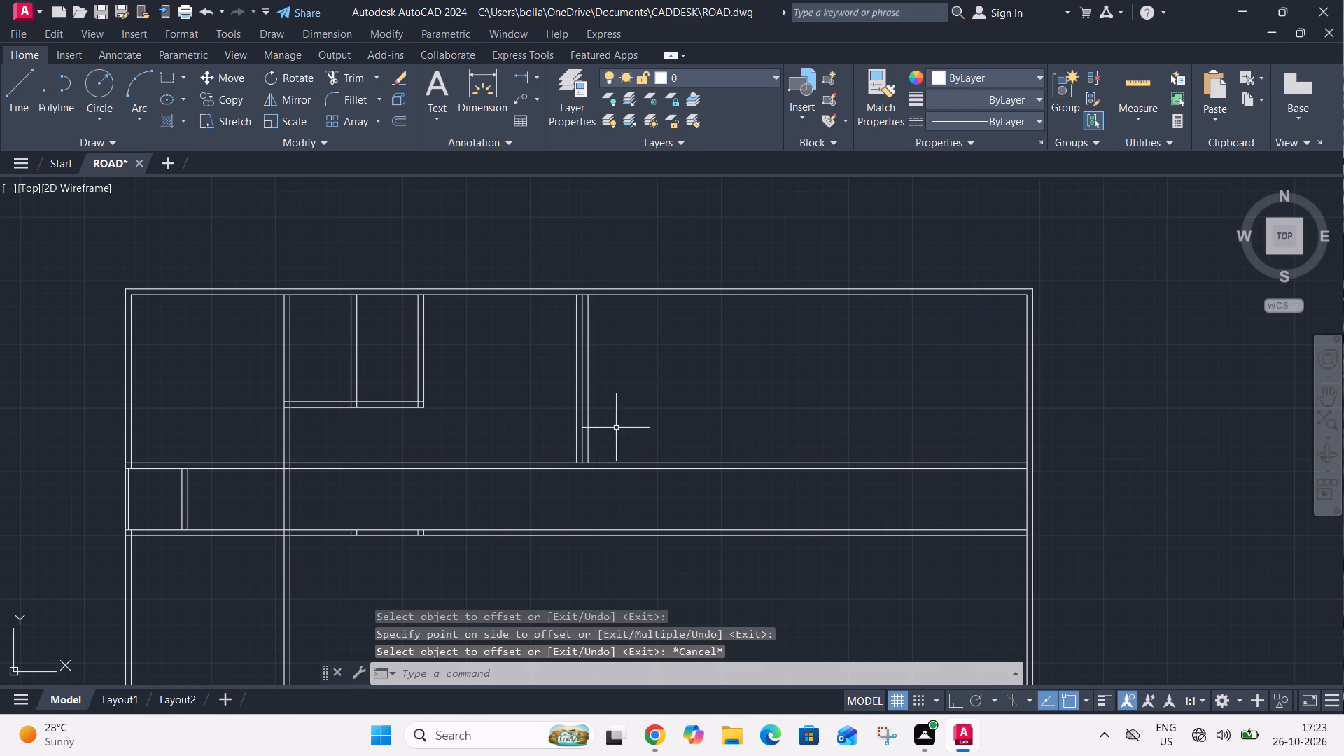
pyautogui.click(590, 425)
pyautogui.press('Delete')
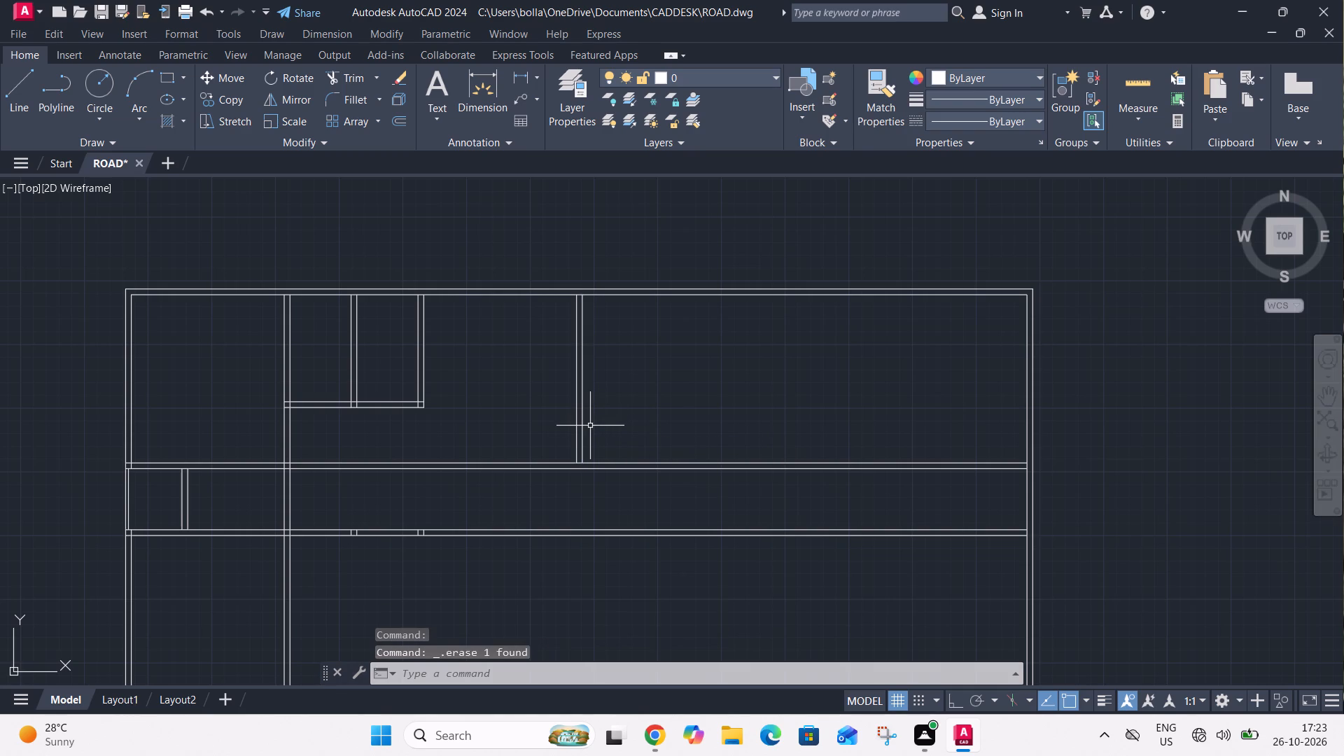
# Offset the right-hand line of the new full-height wall 10' to the right.
pyautogui.write("O 10'")
pyautogui.press('Return')
pyautogui.click(582, 433)
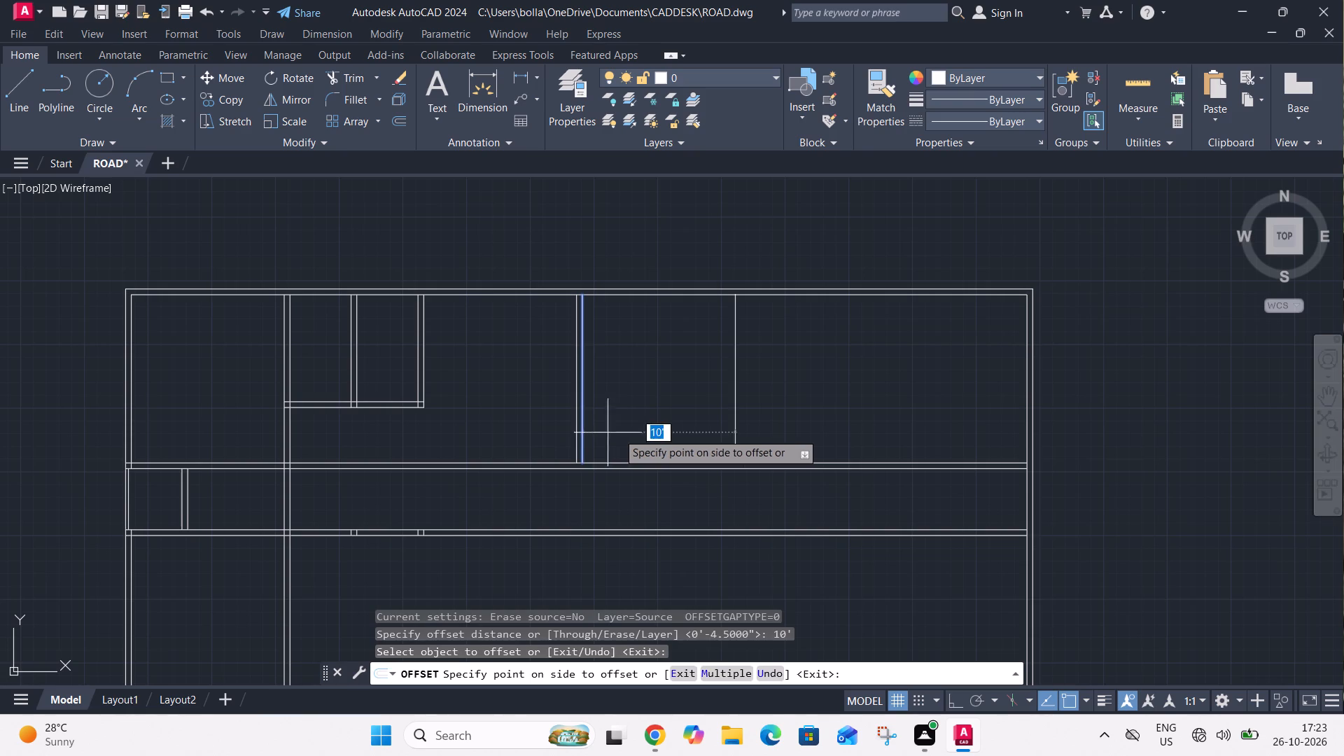
pyautogui.click(621, 433)
pyautogui.press('Escape')
# Offset the newest vertical line 4.5" to the right to form the next room's wall.
pyautogui.press('o')
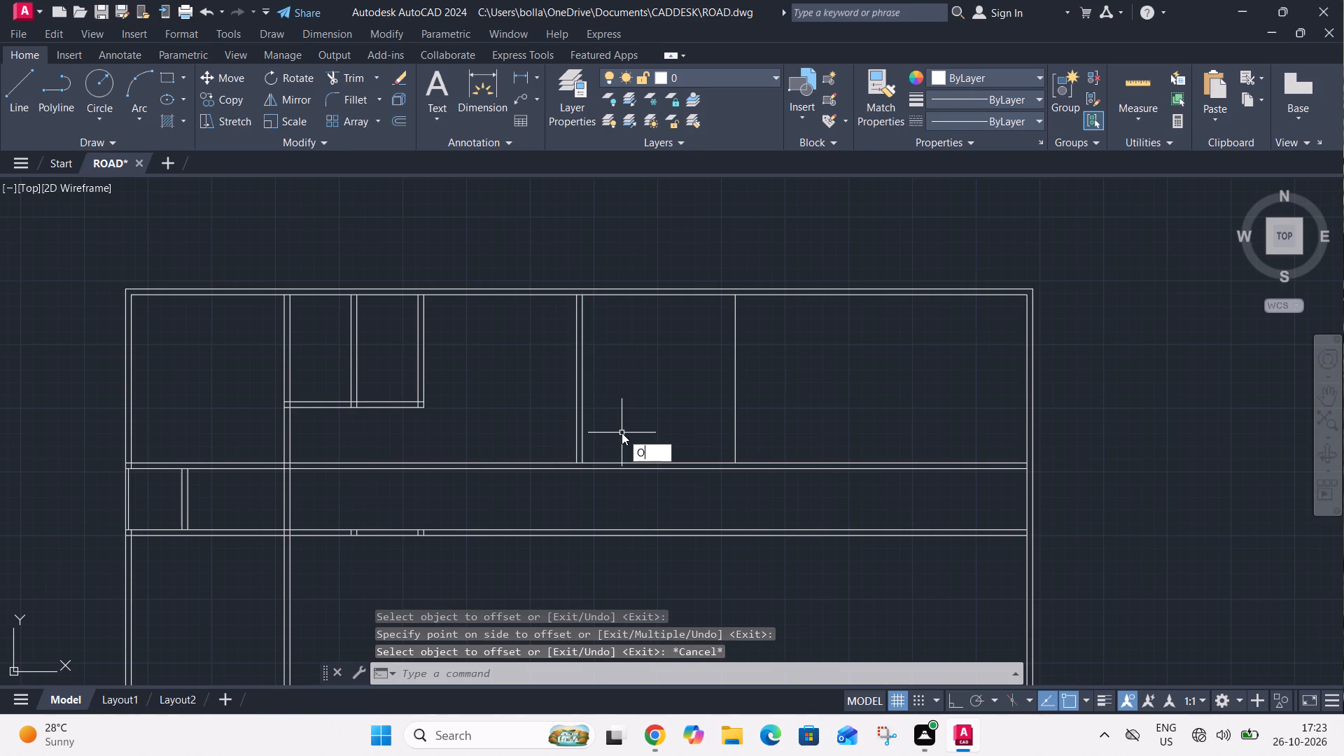
pyautogui.press('space')
pyautogui.write('4.5"')
pyautogui.press('Return')
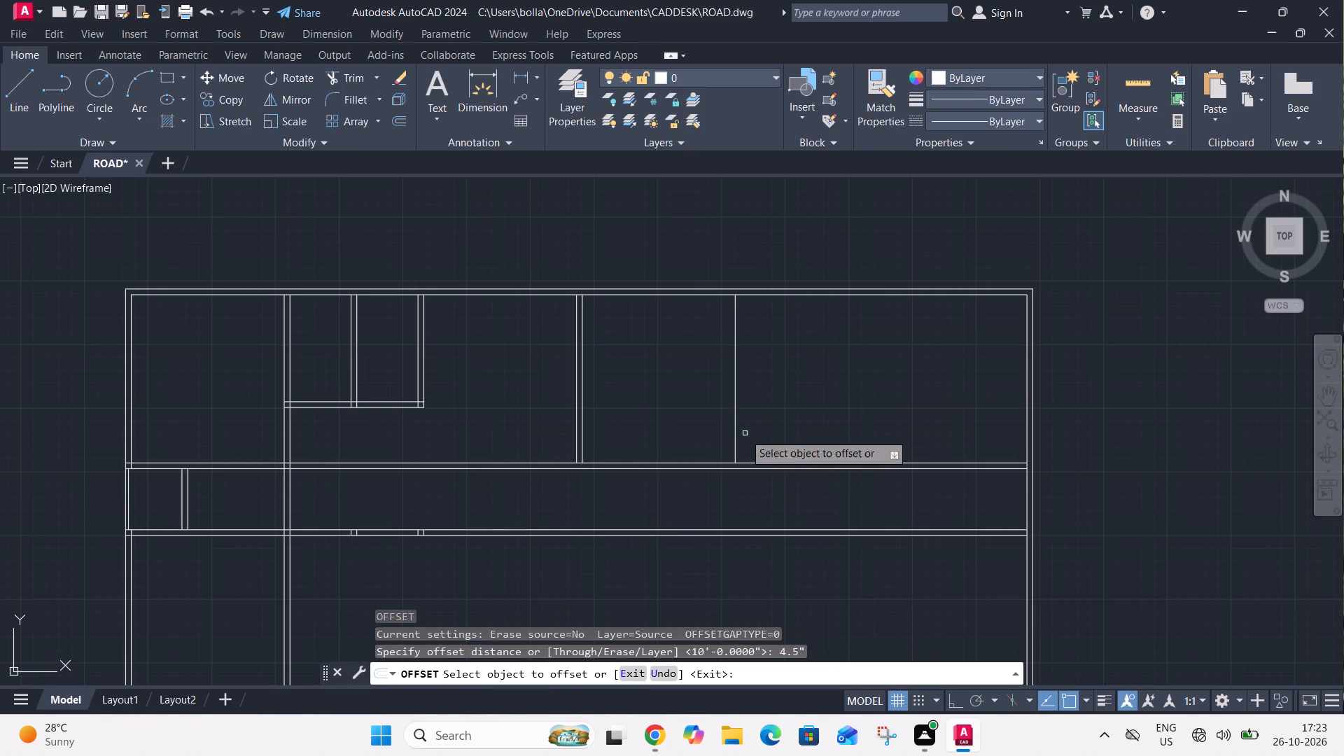
pyautogui.click(735, 440)
pyautogui.click(766, 440)
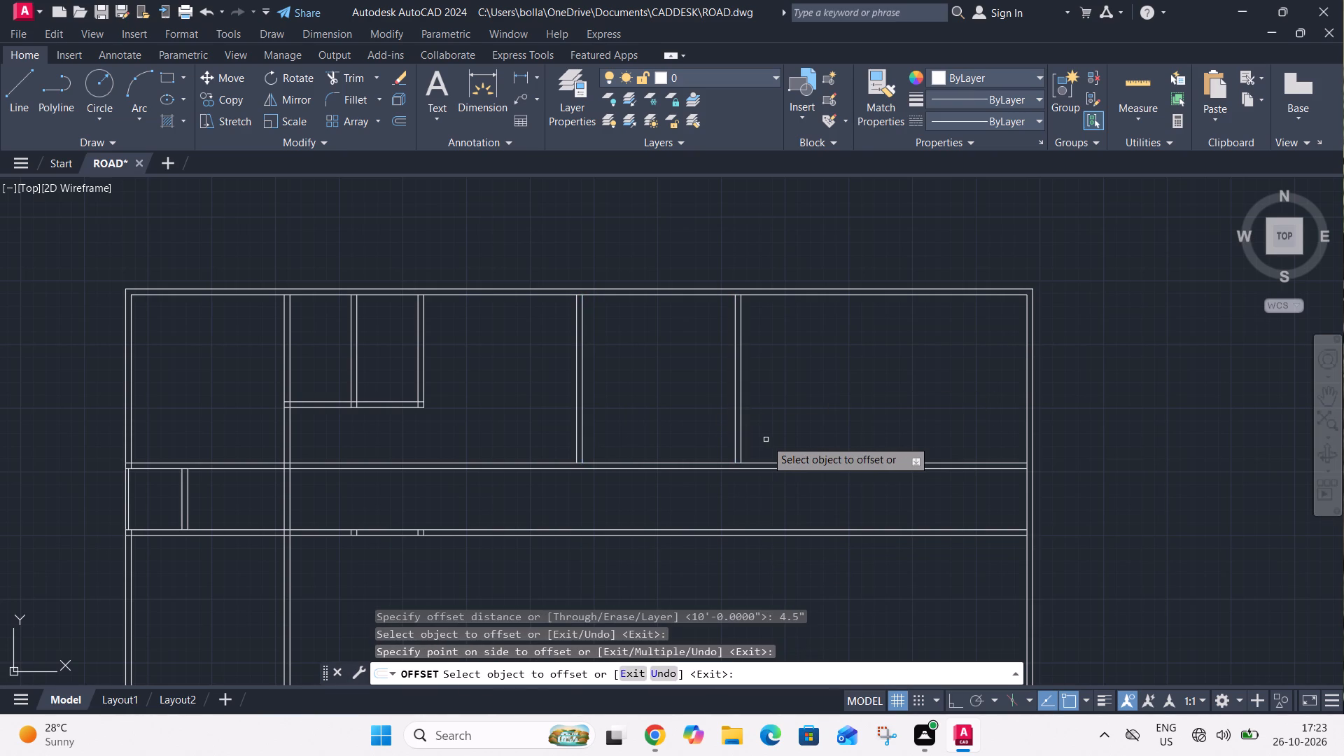
pyautogui.press('Escape')
# Offset the inner line of the top exterior wall 7' downward.
pyautogui.press('o')
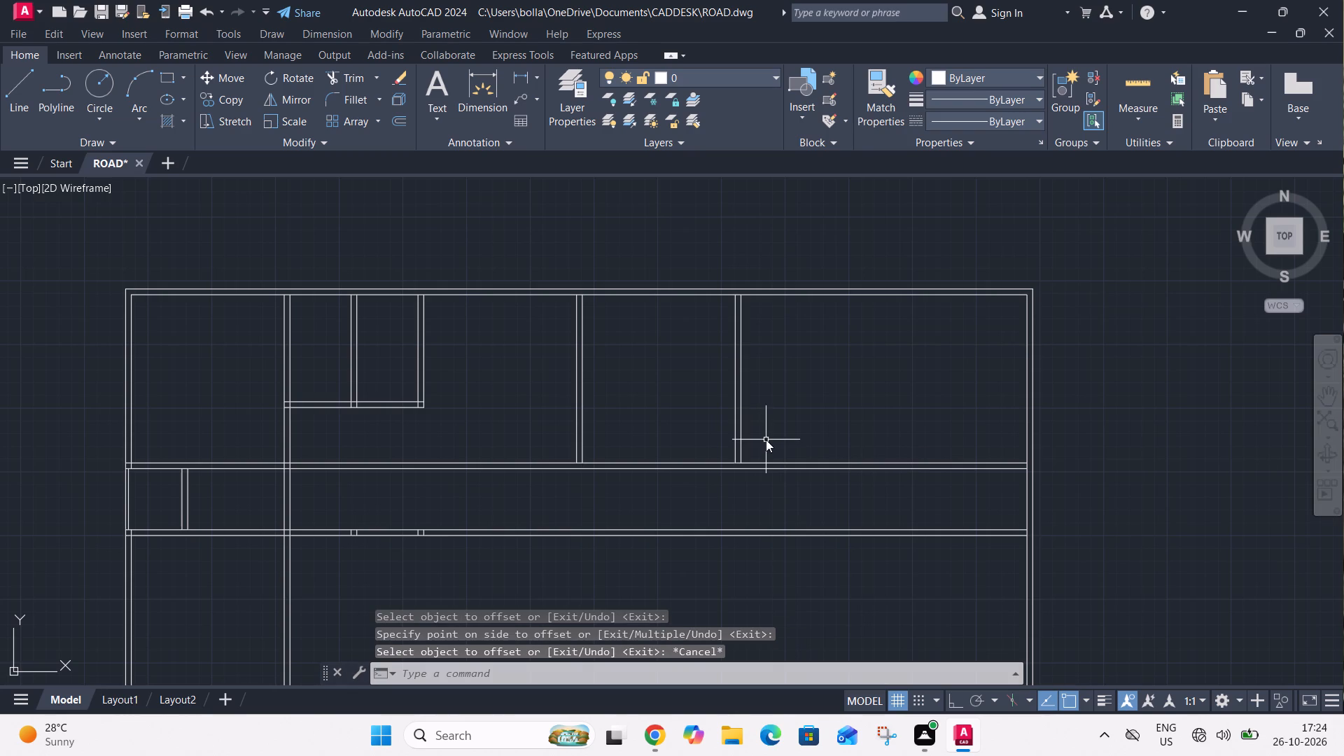
pyautogui.press('space')
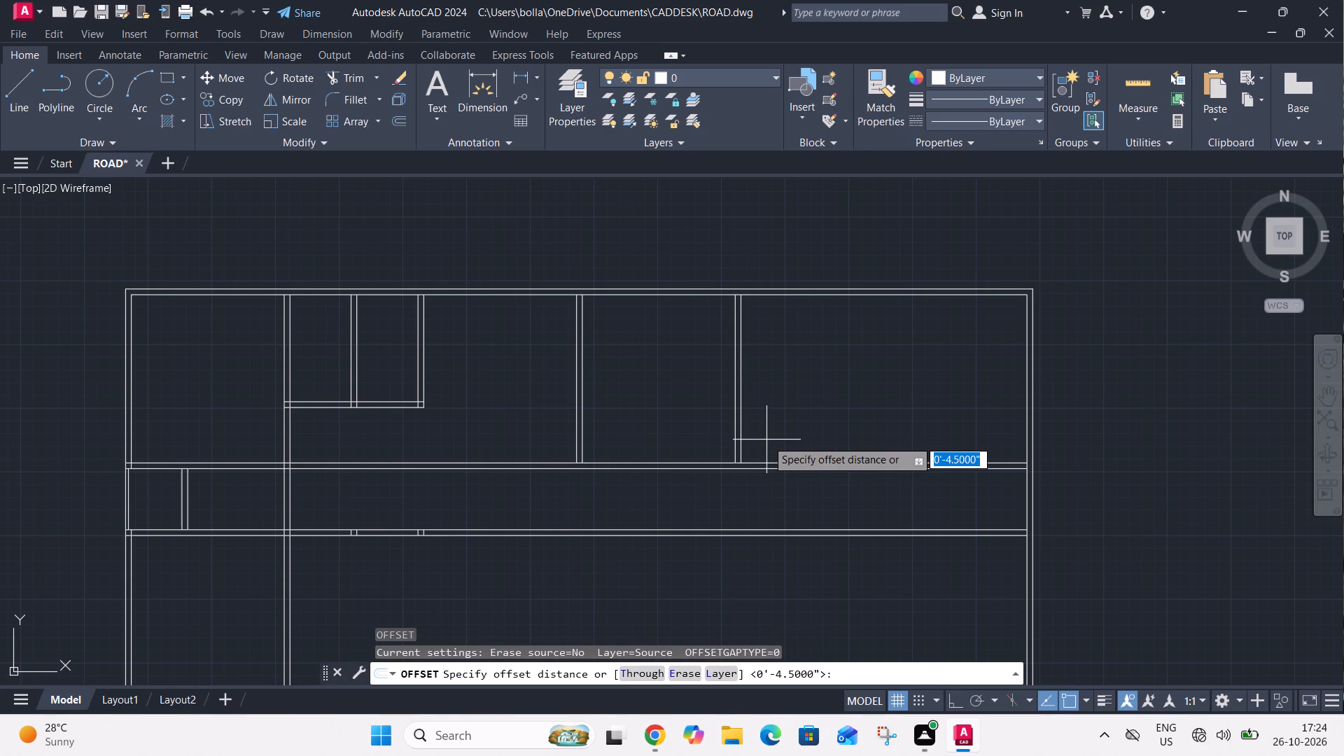
pyautogui.write("7'")
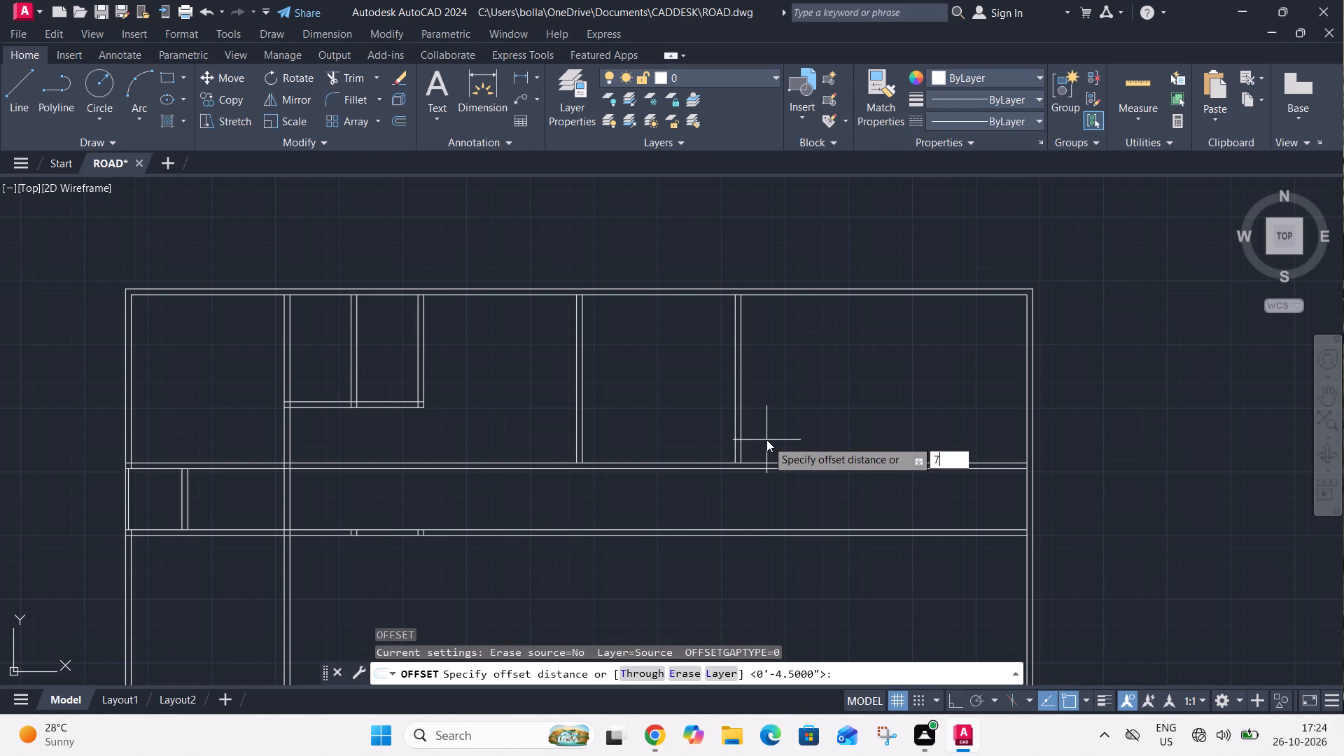
pyautogui.press('Return')
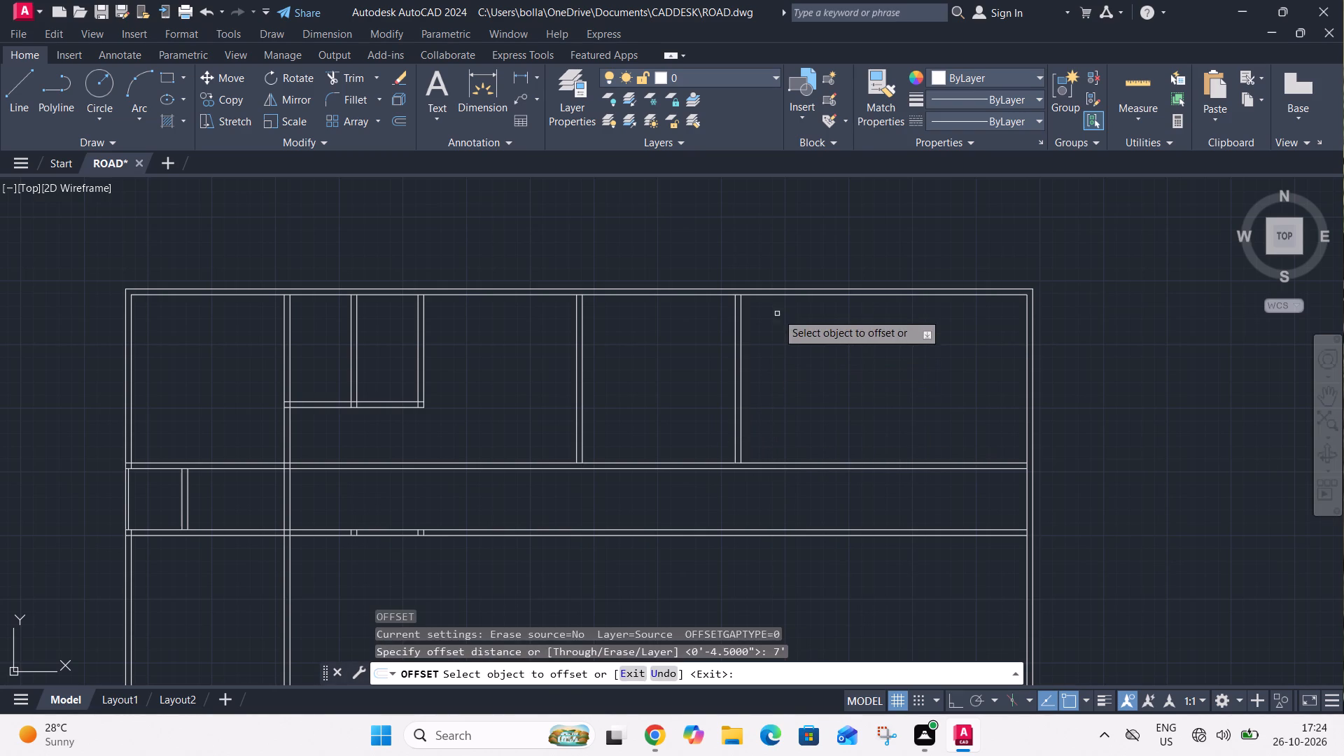
pyautogui.click(777, 293)
pyautogui.click(781, 323)
pyautogui.press('Escape')
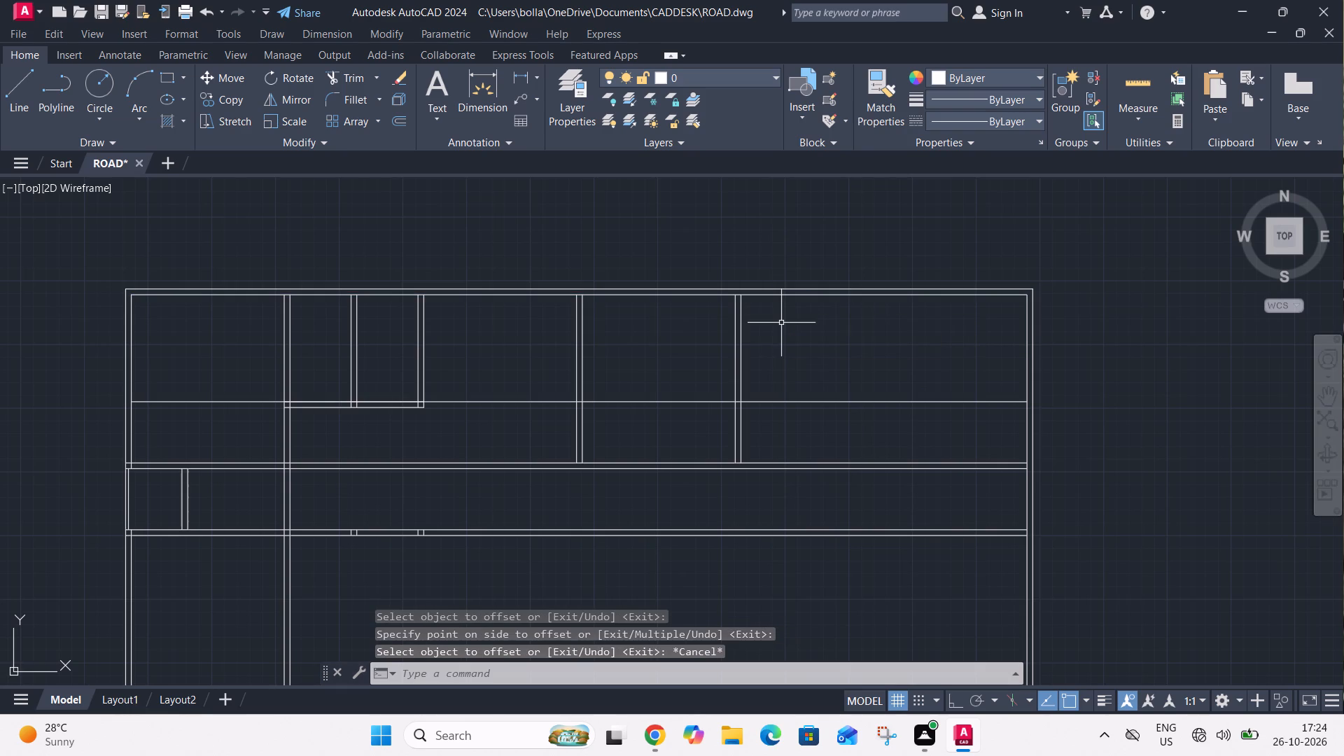
# Offset the right-hand line of the newest vertical wall 4' to the right.
pyautogui.write('O')
pyautogui.press('space')
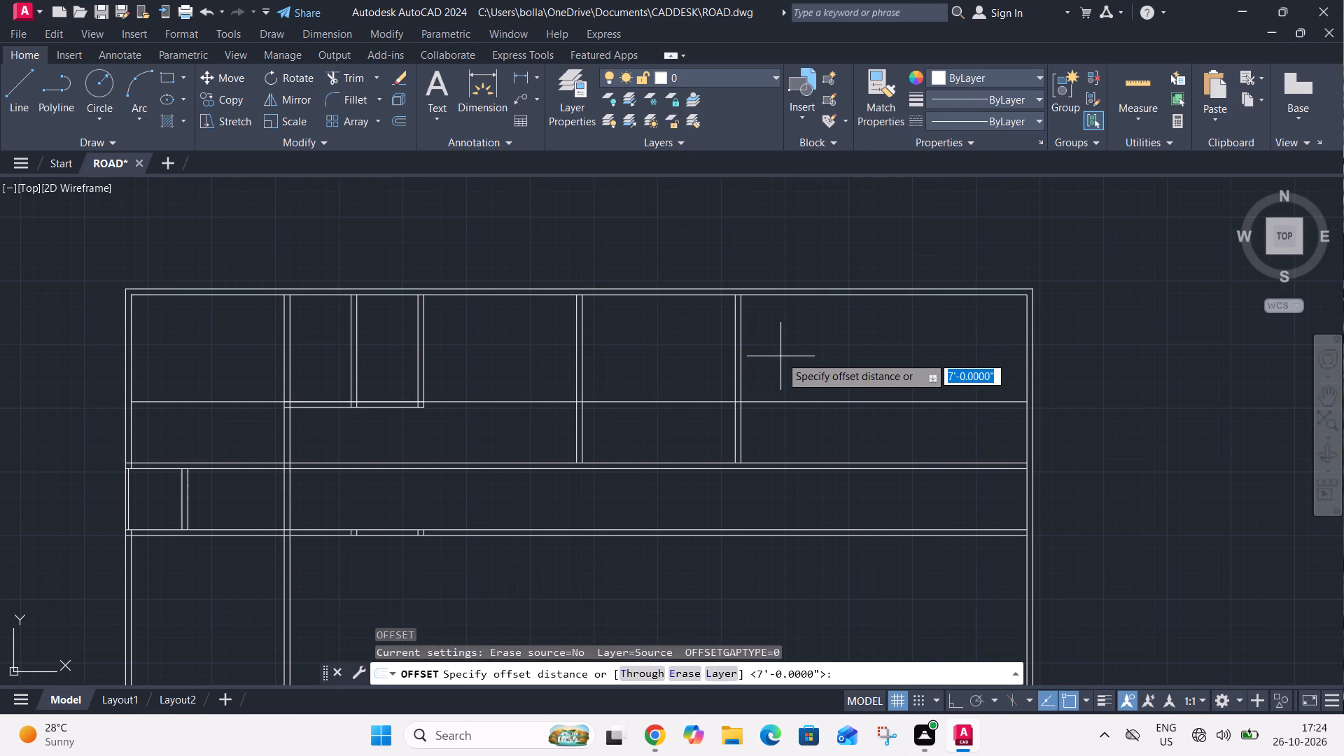
pyautogui.write("4'")
pyautogui.press('Return')
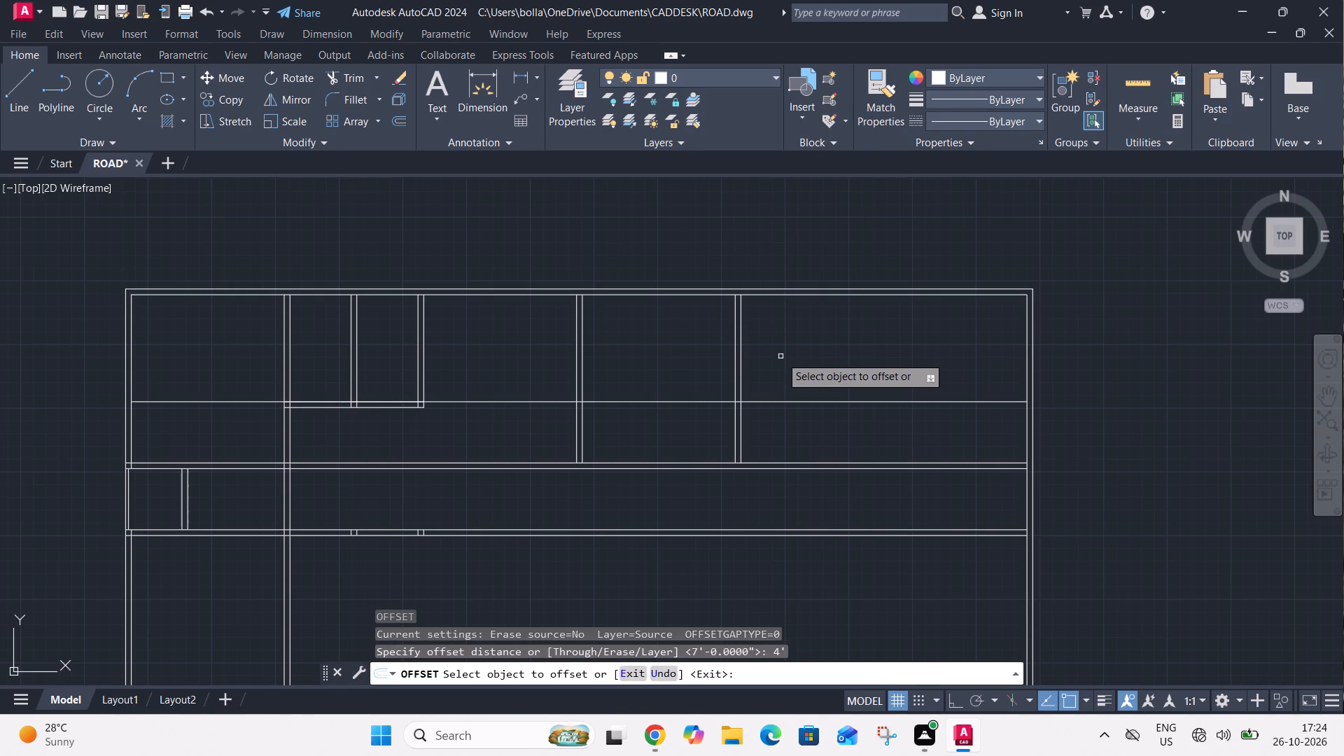
pyautogui.click(743, 371)
pyautogui.click(758, 371)
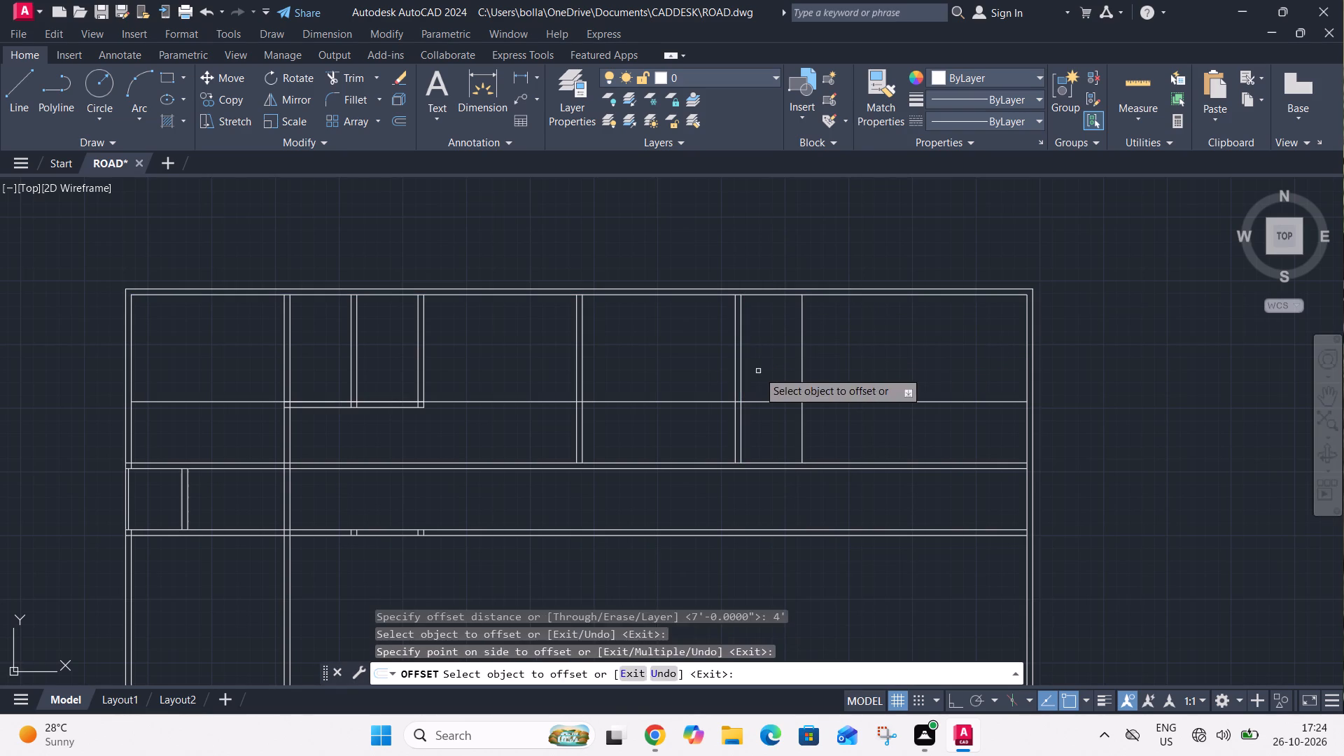
pyautogui.press('Escape')
# Offset the new horizontal line 4.5" downward and the newest vertical line 4.5" to the right as wall thicknesses.
pyautogui.write('O 4.5"')
pyautogui.press('Return')
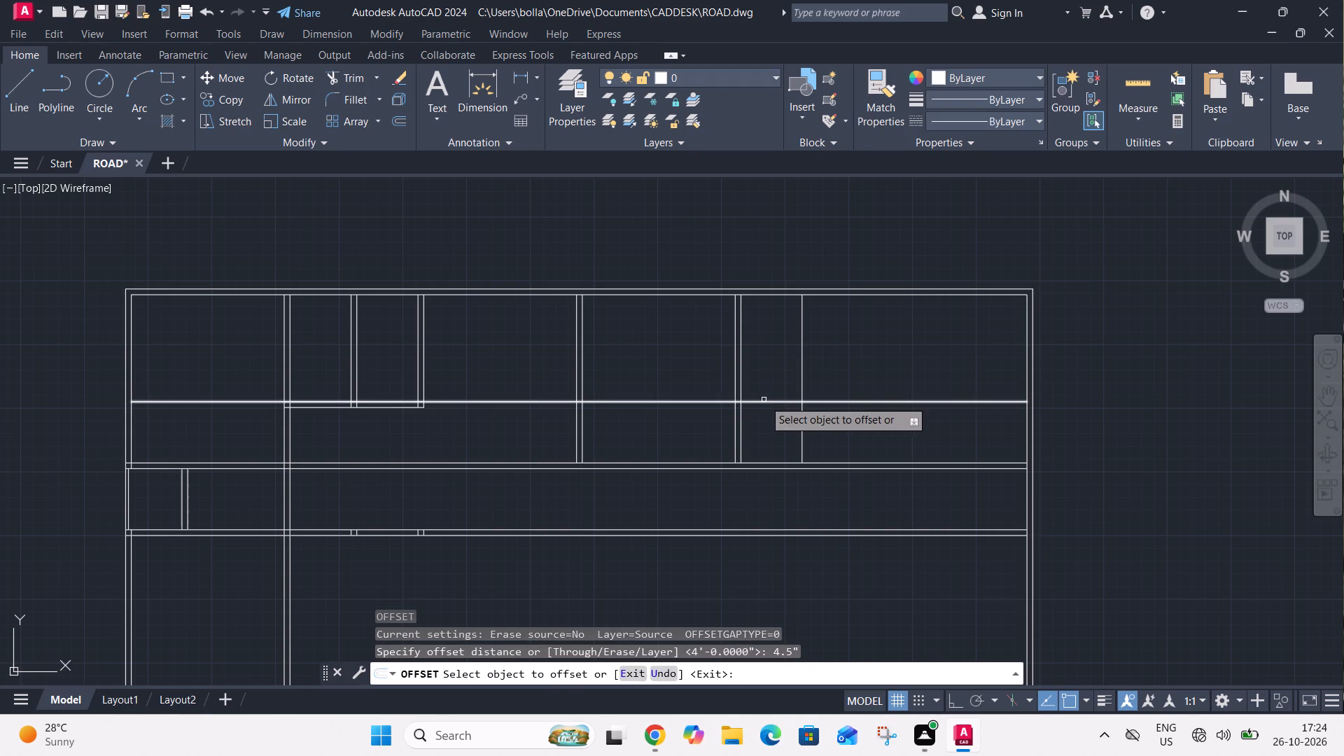
pyautogui.click(764, 400)
pyautogui.click(766, 421)
pyautogui.click(801, 365)
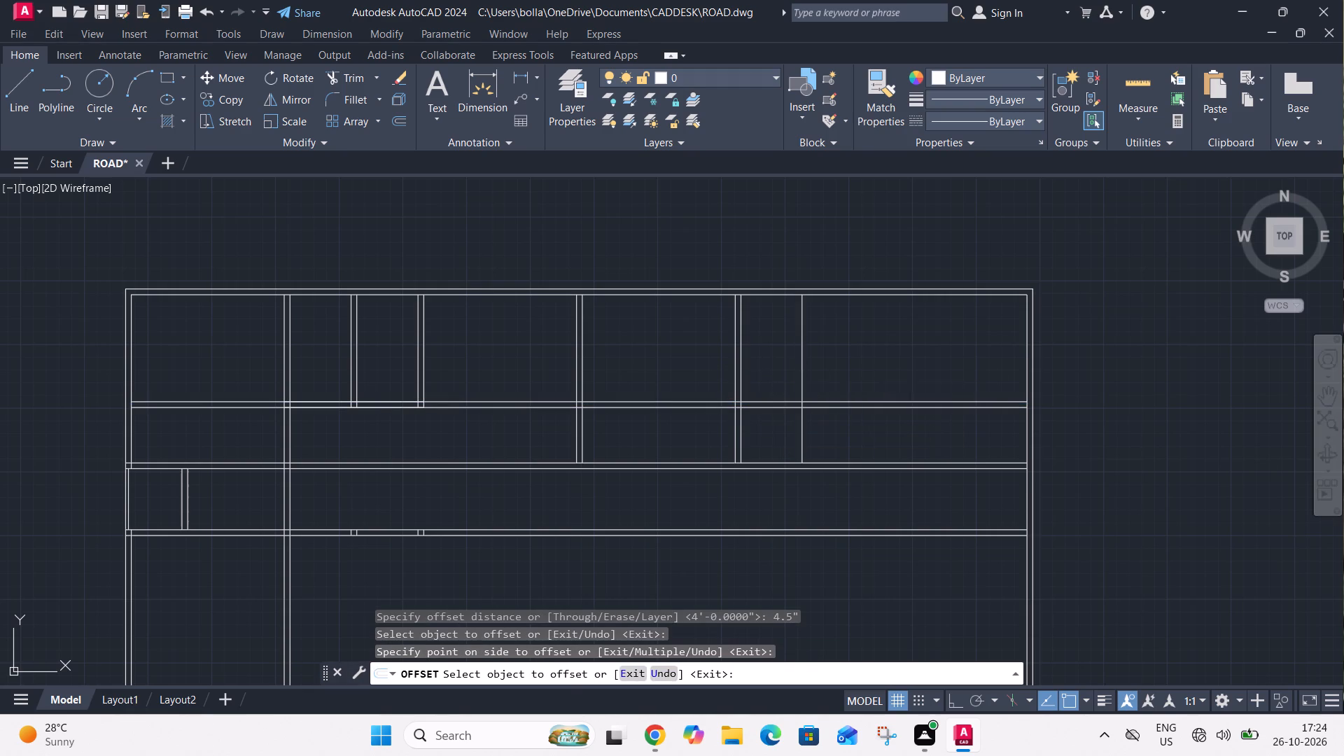
pyautogui.click(830, 365)
pyautogui.press('Escape')
# Offset the right-hand line of the newest vertical wall 4' to the right for a second small room.
pyautogui.write("O 4'")
pyautogui.press('Return')
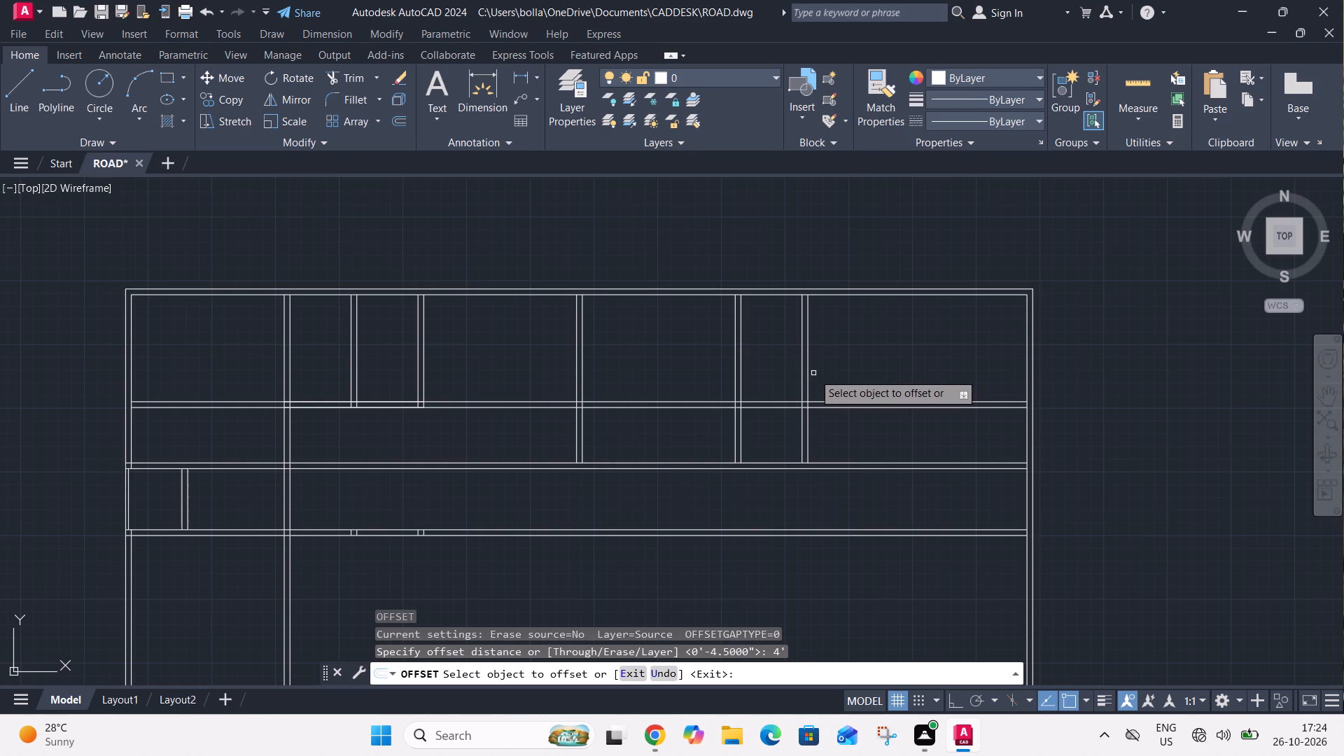
pyautogui.click(808, 377)
pyautogui.click(832, 373)
pyautogui.press('Escape')
# Offset the second small room's new vertical line 4.5" to the right as its wall thickness.
pyautogui.write('O 4.5"')
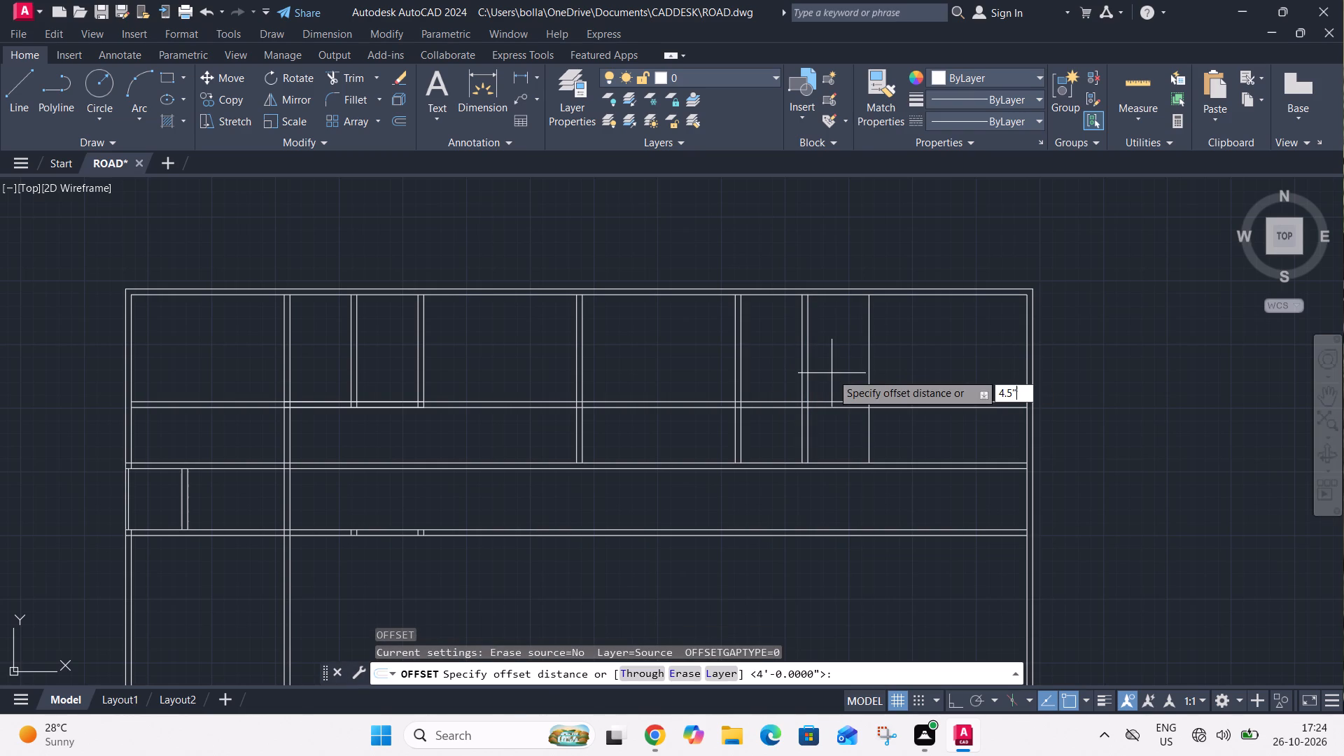
pyautogui.press('Return')
pyautogui.click(869, 353)
pyautogui.click(895, 354)
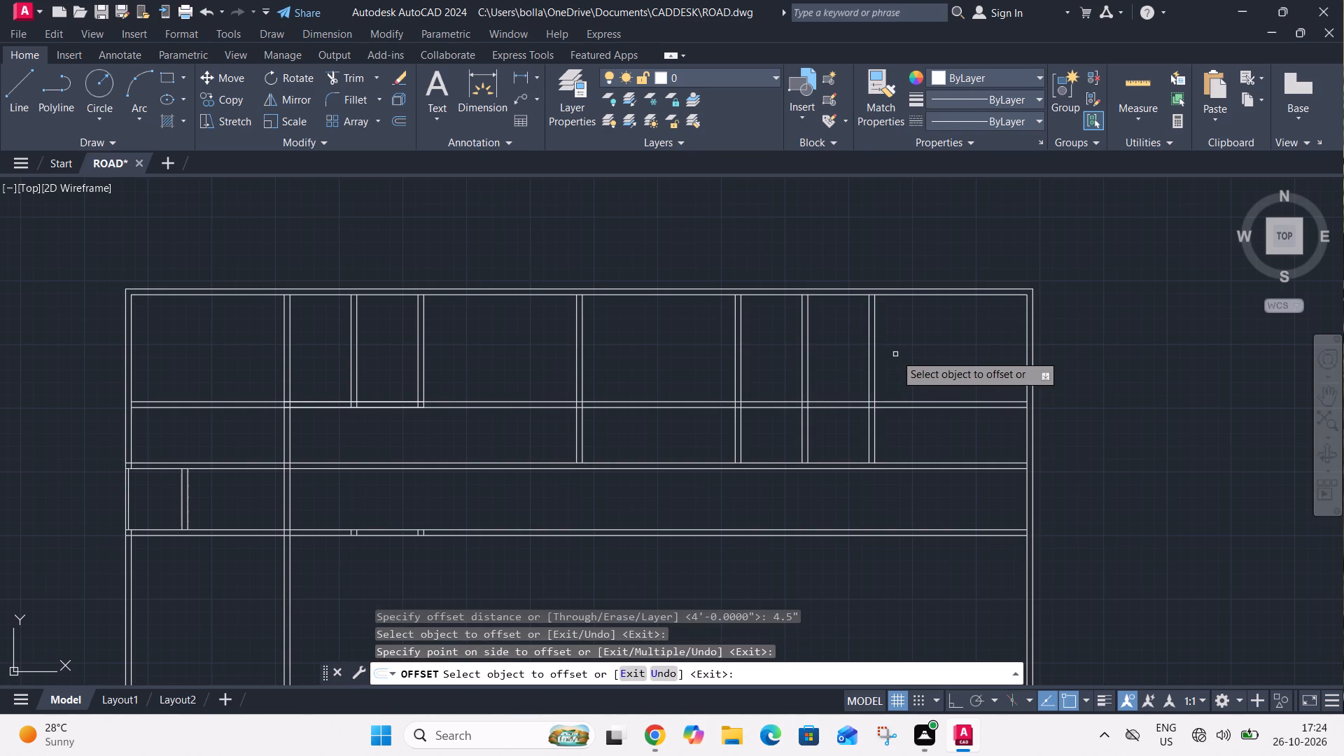
pyautogui.press('Escape')
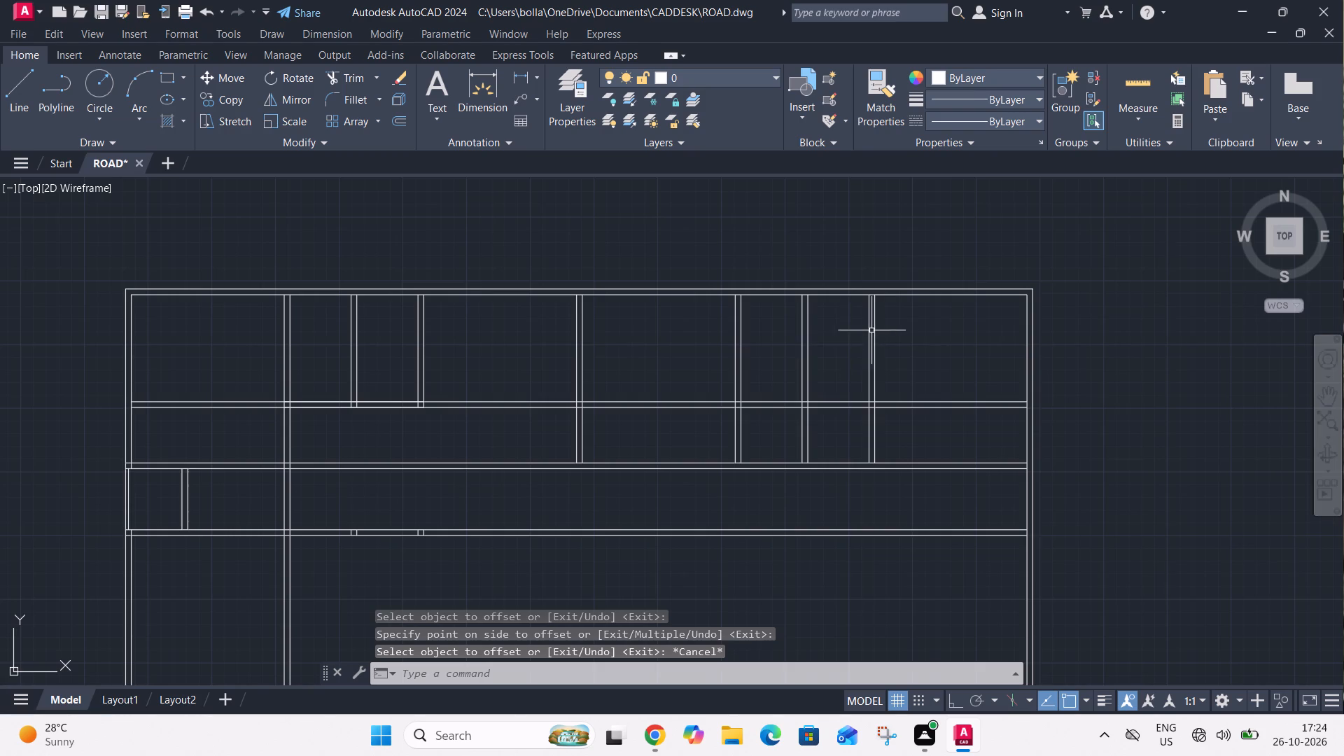
# Trim the left and middle vertical walls of the plan's right-hand small rooms where they extend below the small rooms' horizontal wall.
pyautogui.scroll(-1, 904, 330)
pyautogui.moveTo(904, 330); pyautogui.dragTo(715, 326, button='middle')
pyautogui.write('TR')
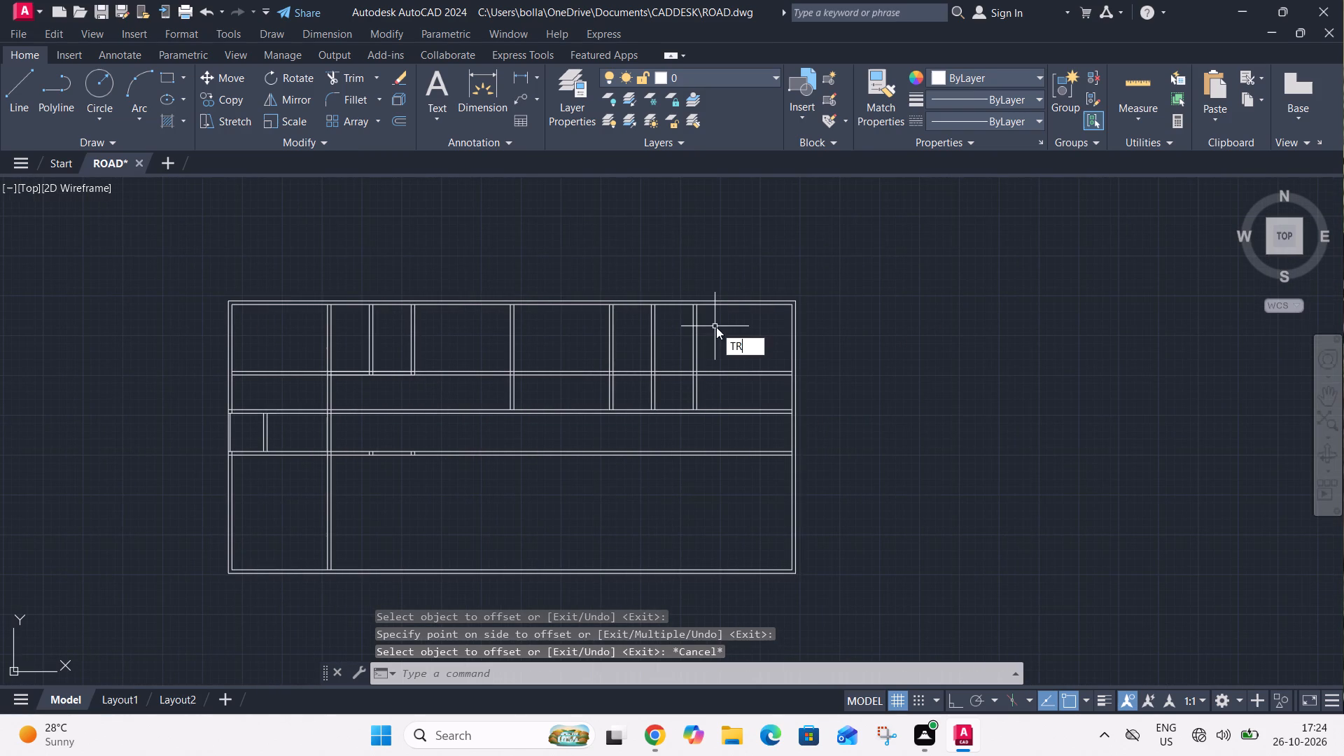
pyautogui.press('space')
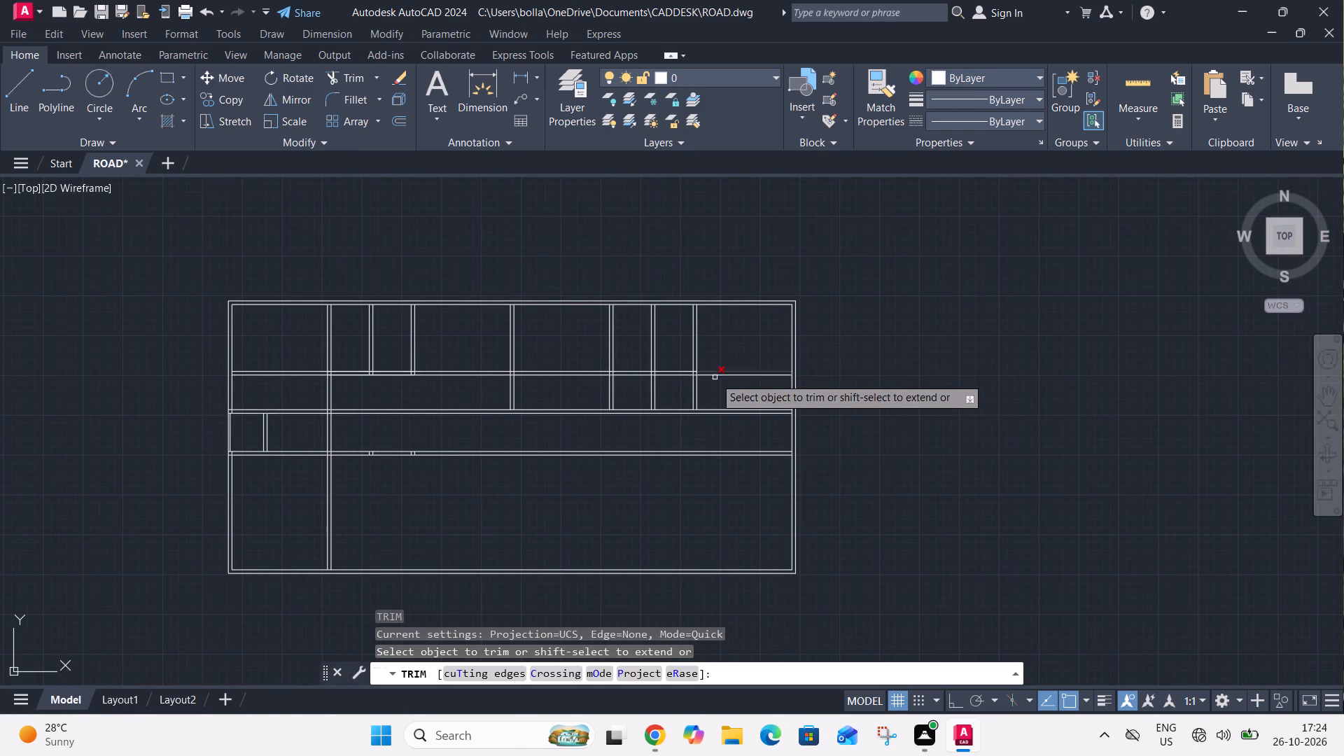
pyautogui.scroll(1, 707, 389)
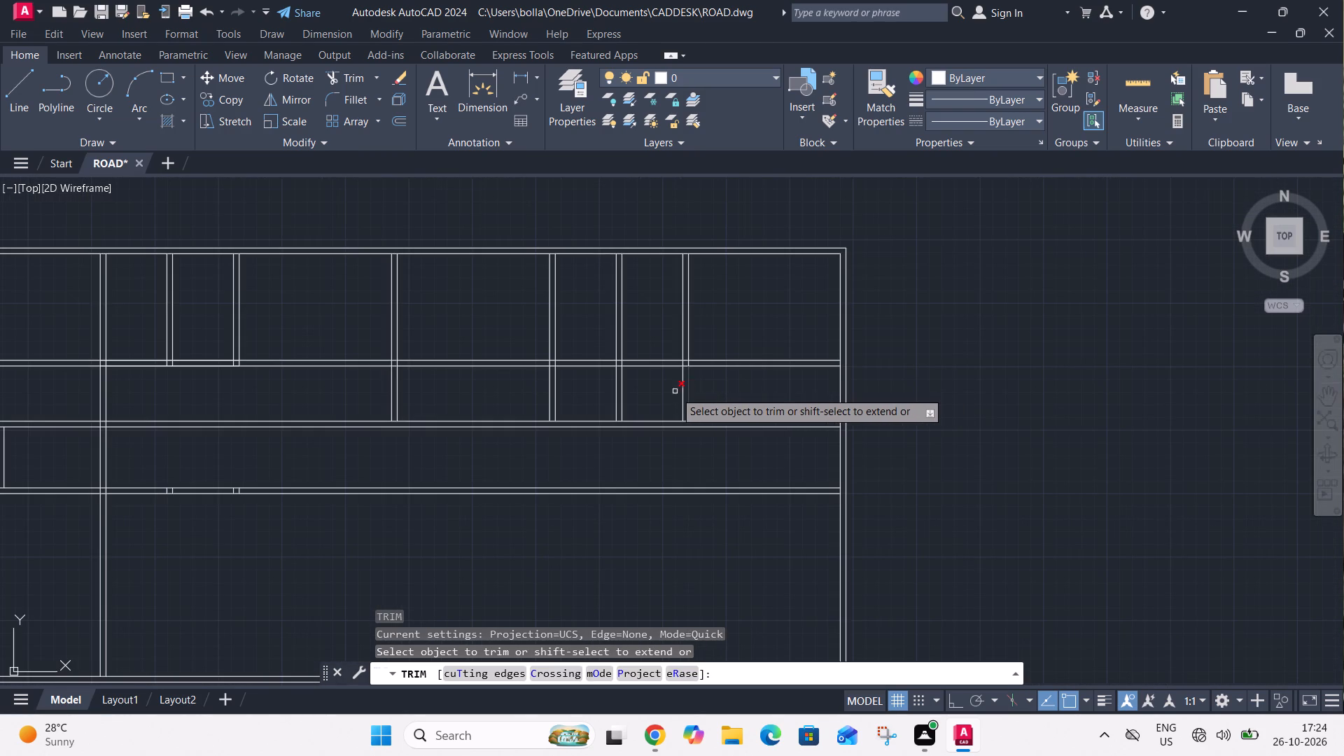
pyautogui.click(654, 389)
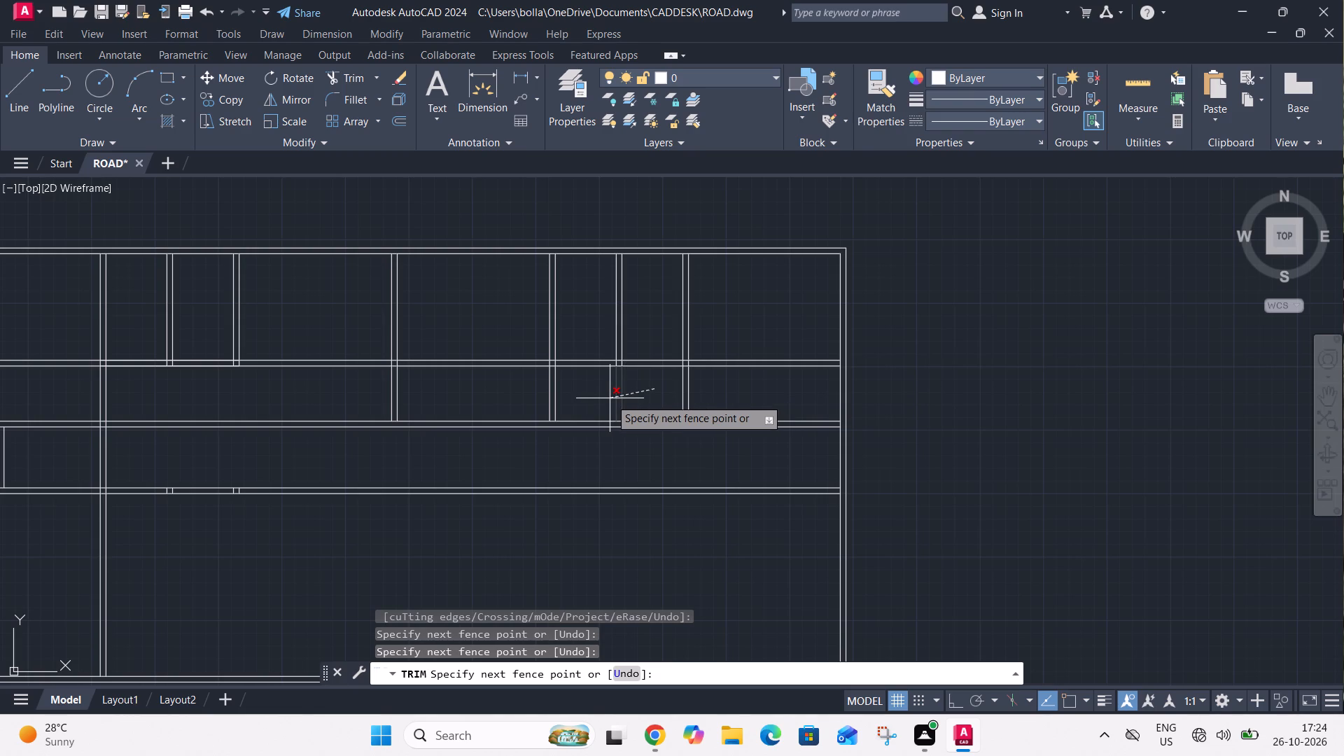
pyautogui.moveTo(609, 398); pyautogui.dragTo(720, 391, button='middle')
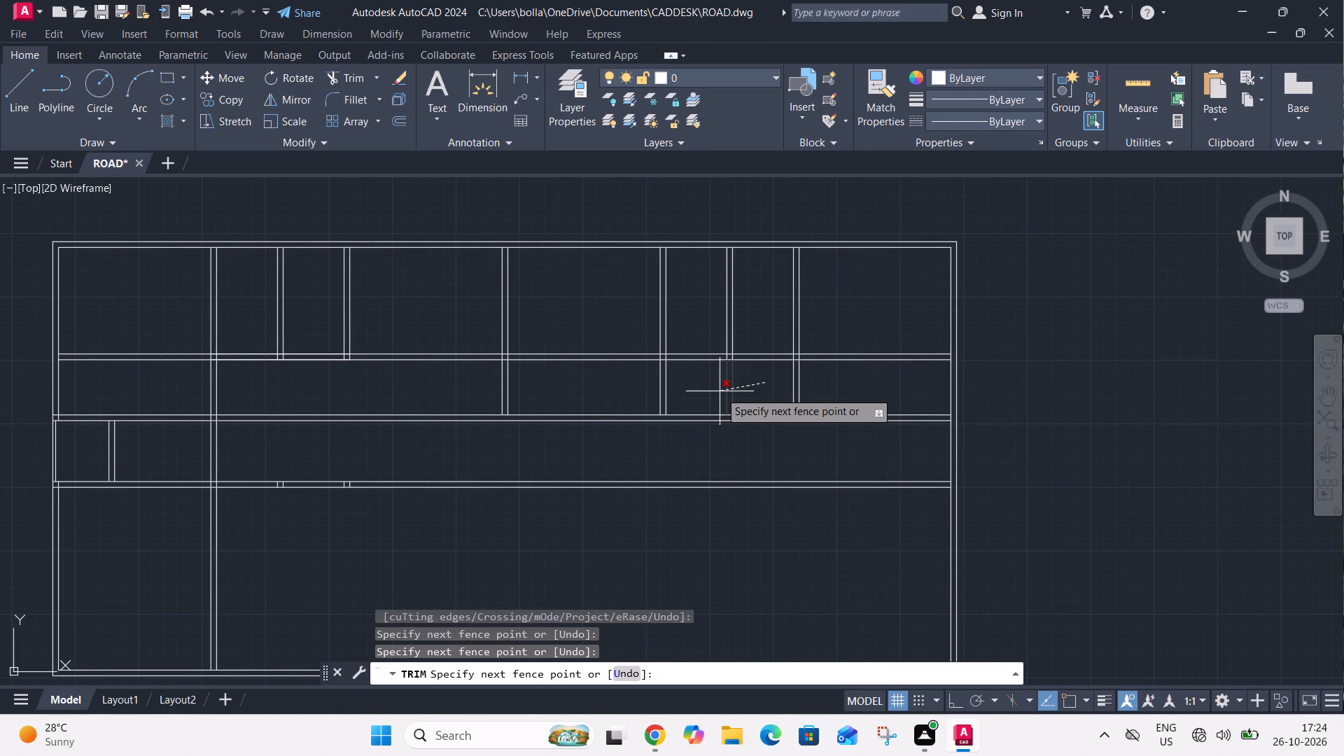
pyautogui.click(651, 391)
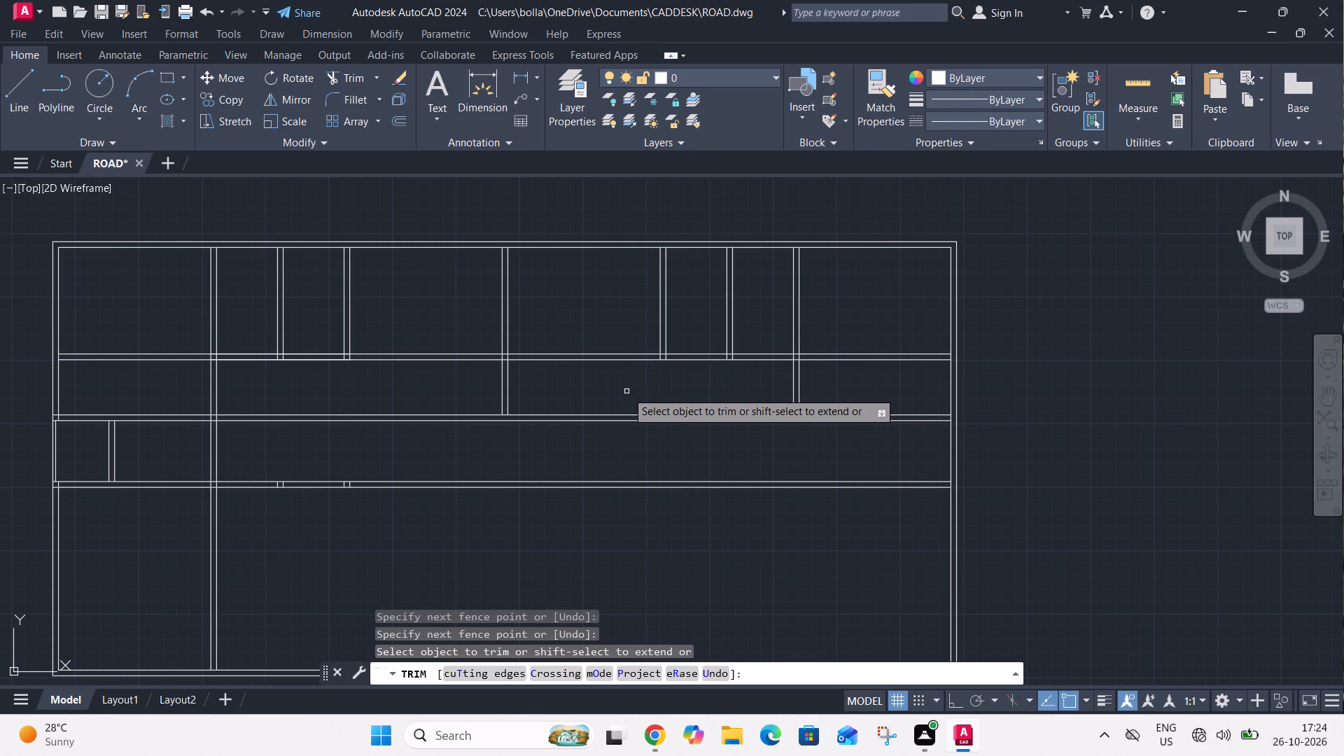
# Trim the upper horizontal wall lines across the end rooms and the two central rooms, keeping them only beneath the small-room pairs.
pyautogui.click(614, 384)
pyautogui.click(610, 316)
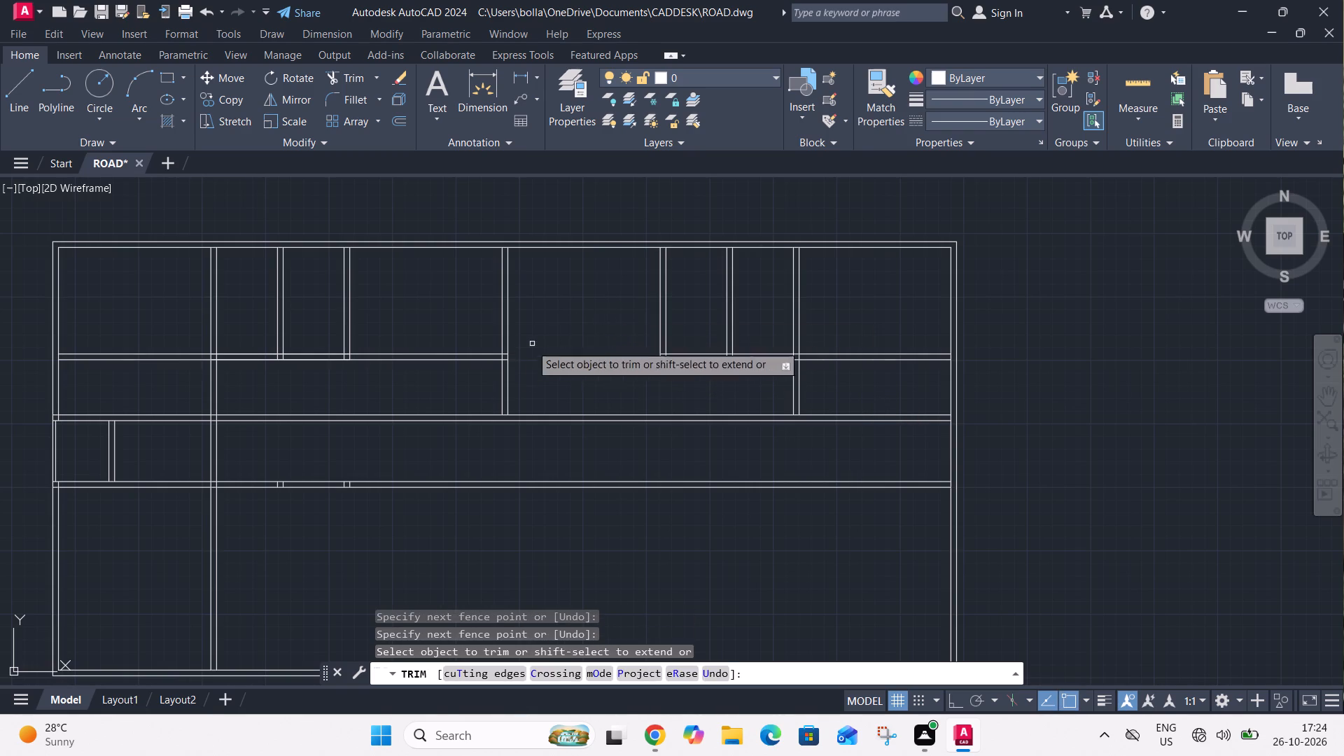
pyautogui.click(465, 374)
pyautogui.click(462, 336)
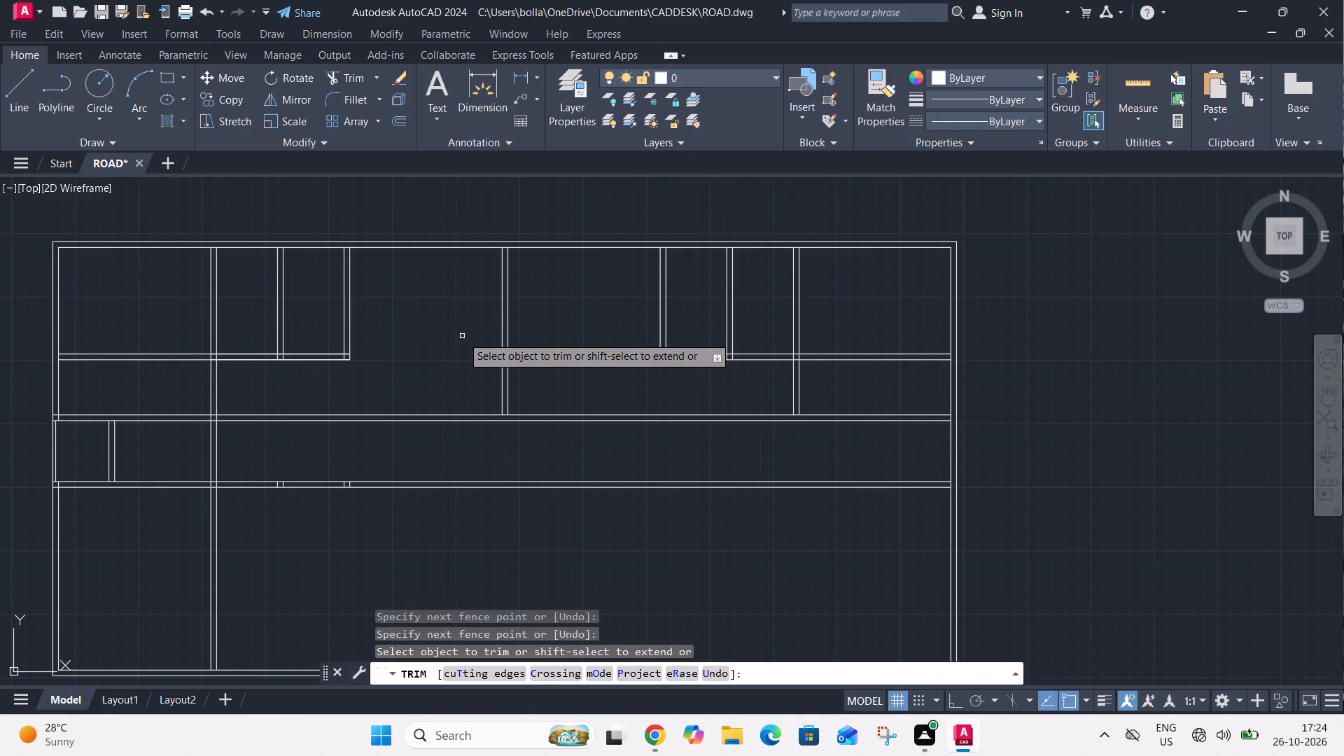
pyautogui.moveTo(452, 351); pyautogui.dragTo(608, 349, button='middle')
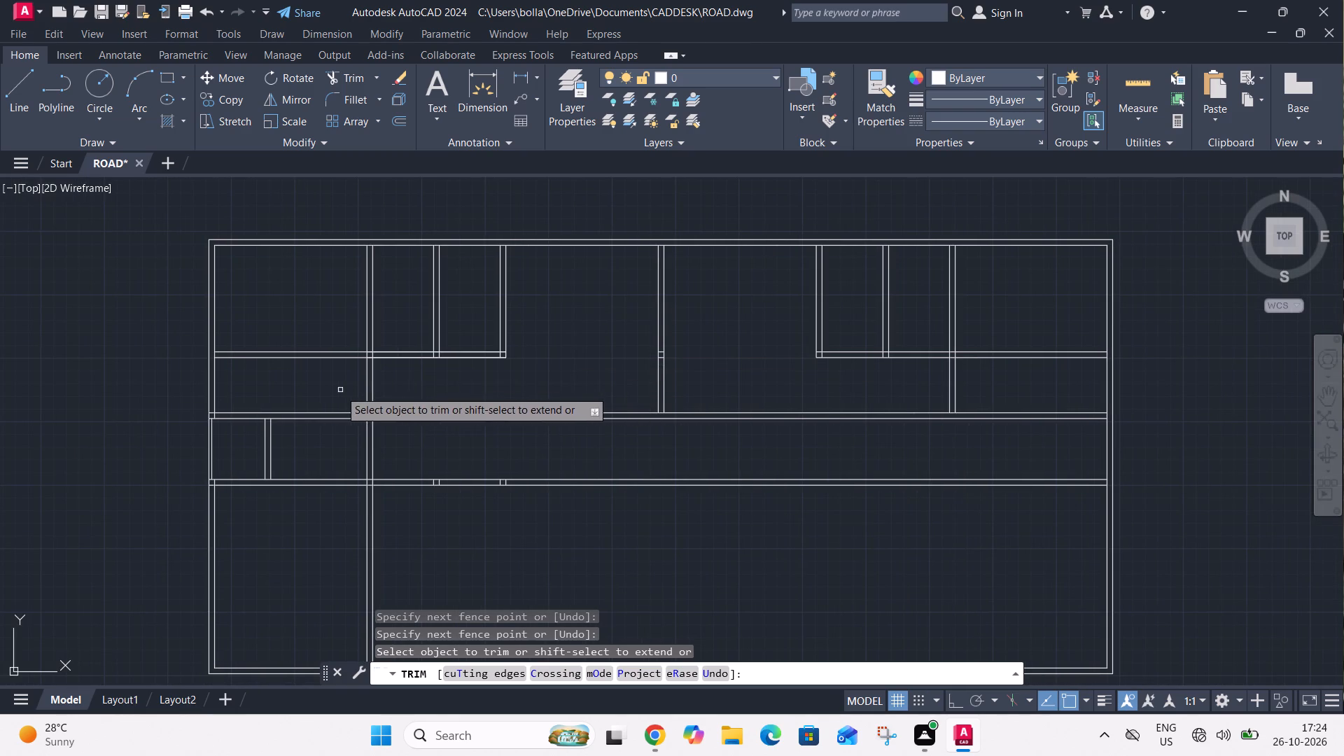
pyautogui.click(339, 390)
pyautogui.click(348, 349)
pyautogui.scroll(-2, 442, 388)
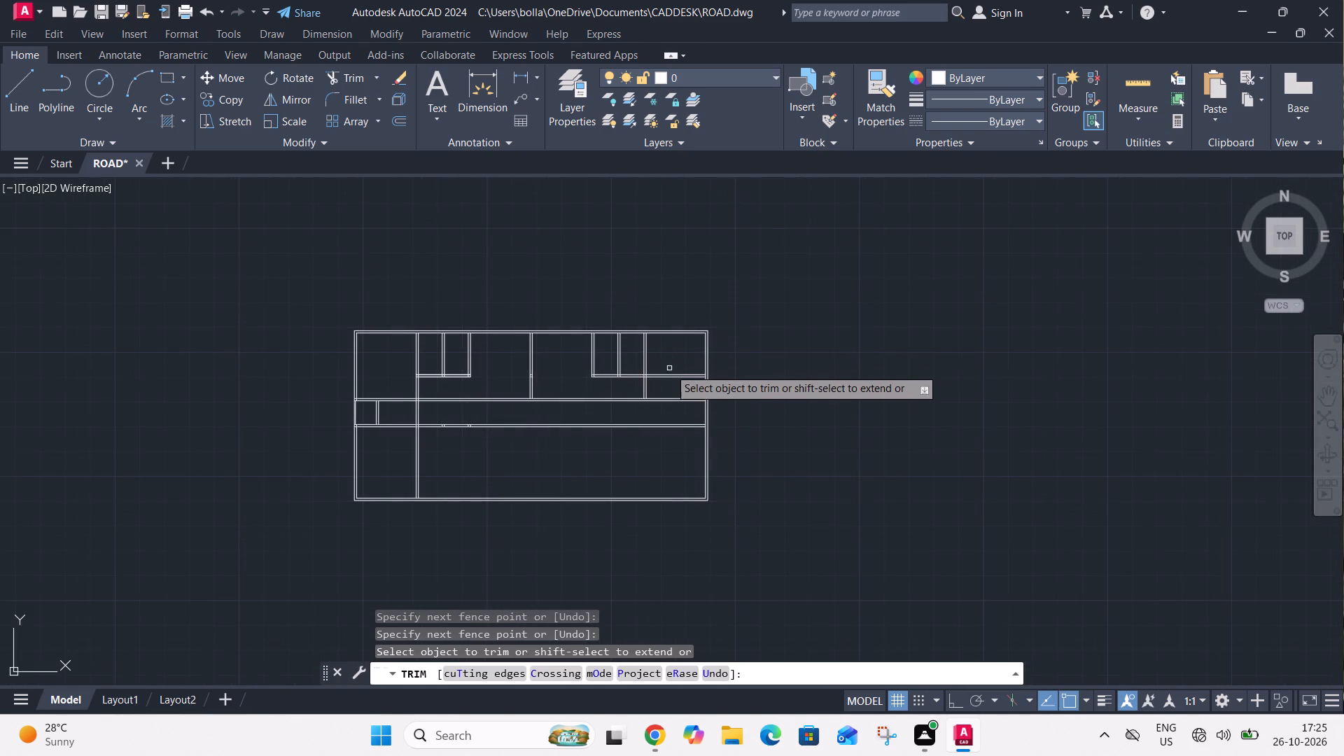
pyautogui.scroll(2, 669, 370)
pyautogui.click(672, 361)
pyautogui.click(654, 405)
pyautogui.press('Escape')
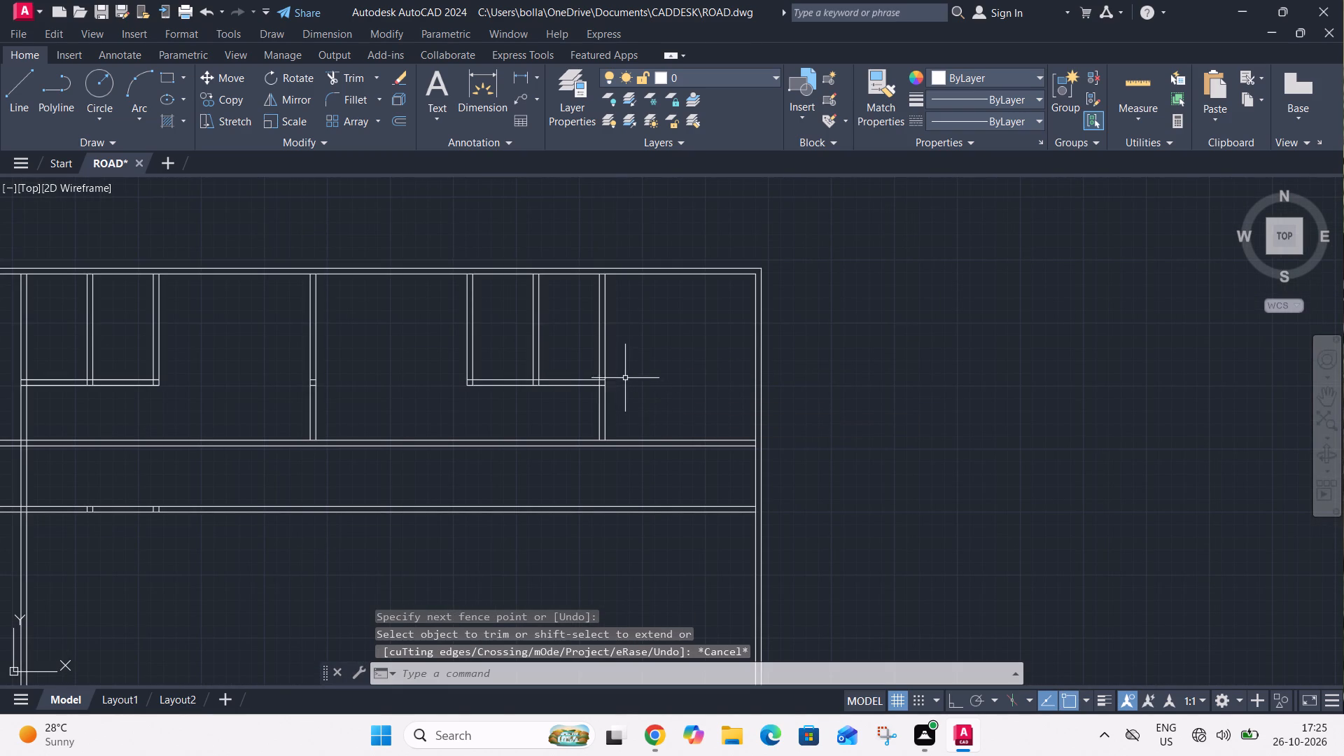
# Start another Offset for the next wall line of the floor plan.
pyautogui.moveTo(575, 321); pyautogui.dragTo(542, 271, button='middle')
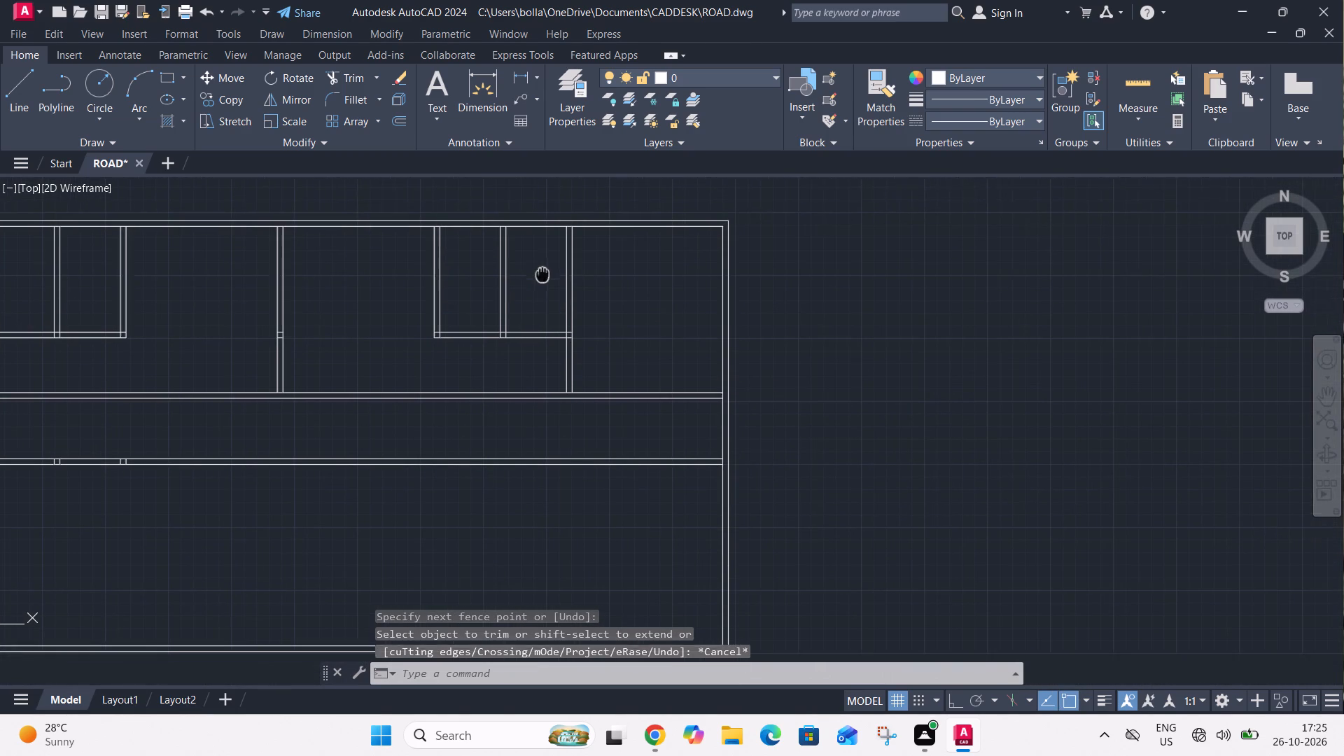
pyautogui.moveTo(542, 271); pyautogui.dragTo(541, 269, button='middle')
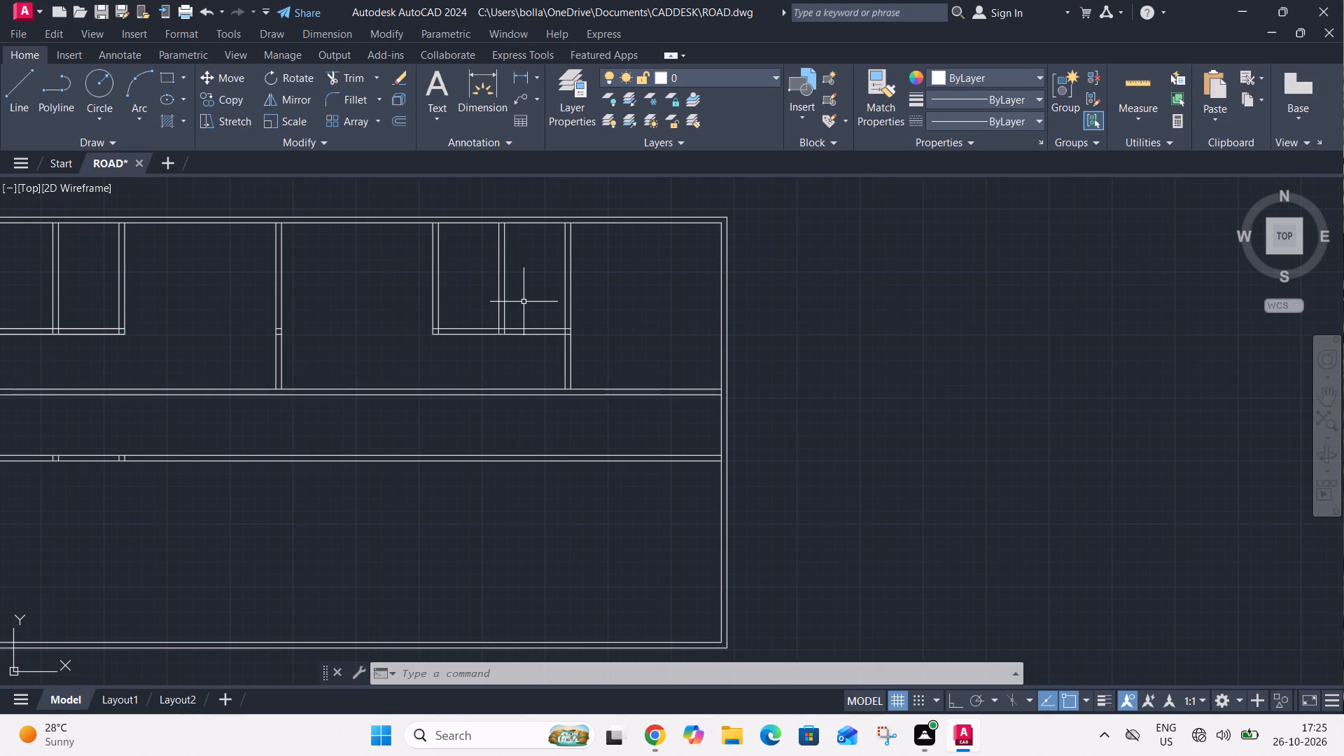
pyautogui.scroll(-1, 529, 342)
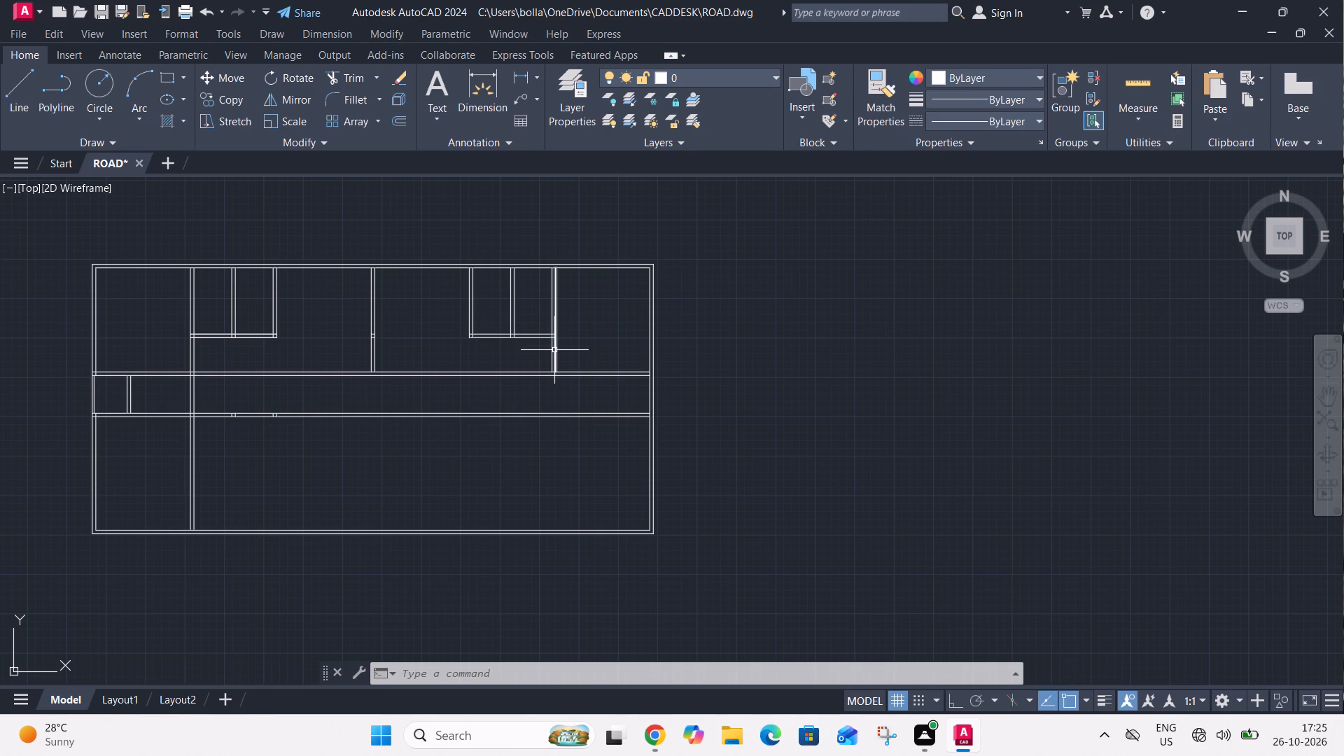
pyautogui.scroll(1, 554, 350)
pyautogui.scroll(-2, 566, 346)
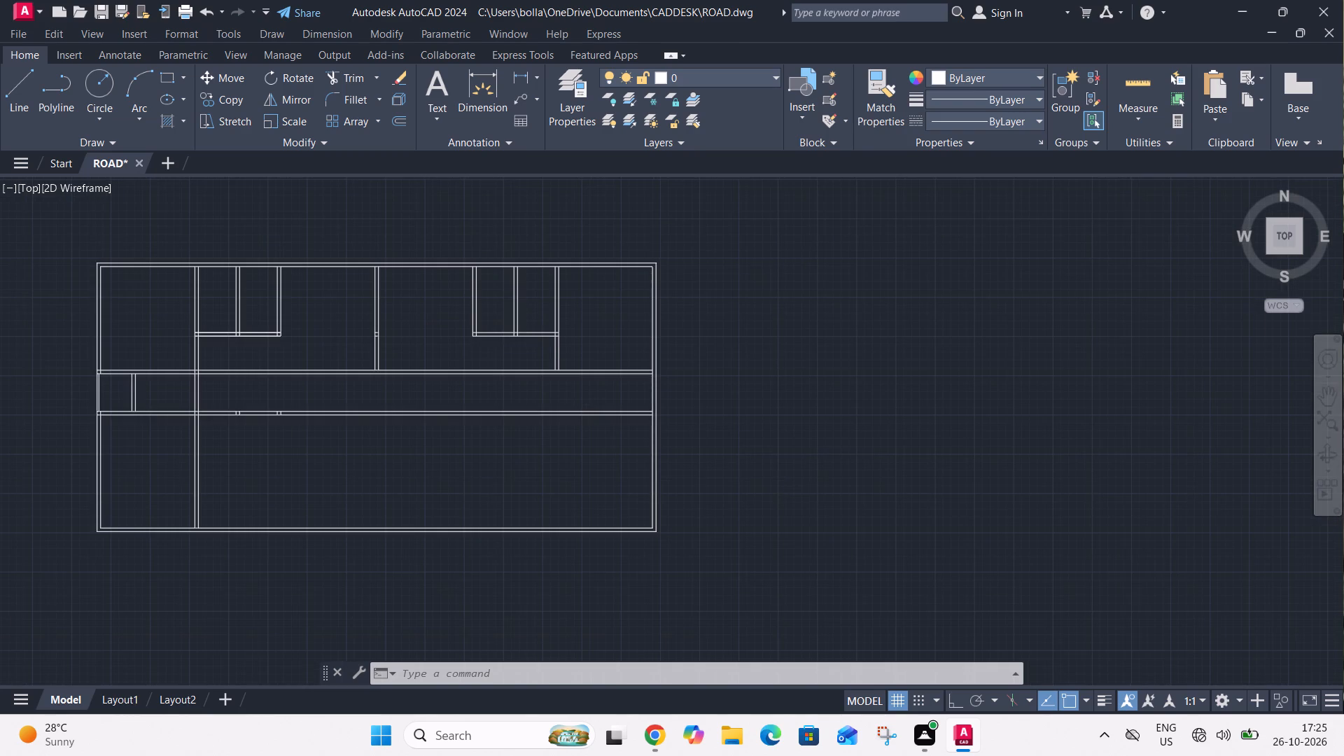
pyautogui.write('O')
pyautogui.press('space')
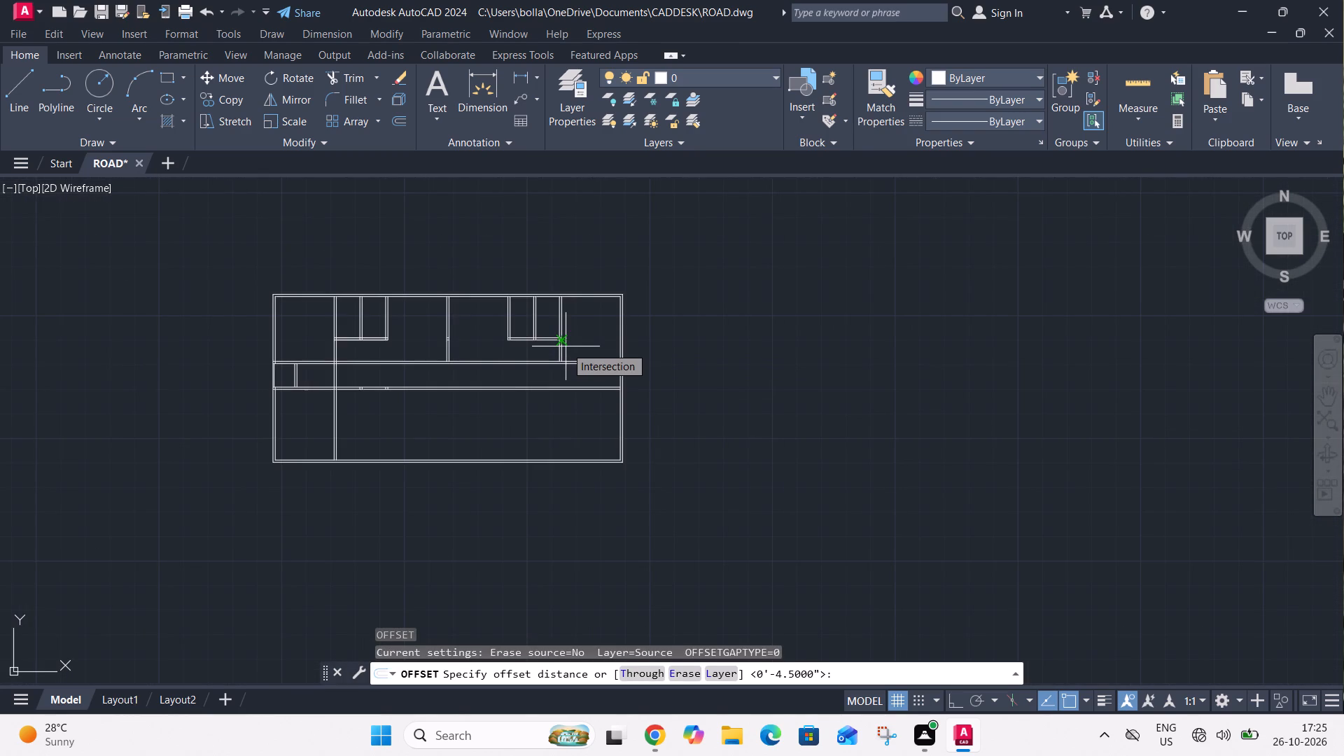
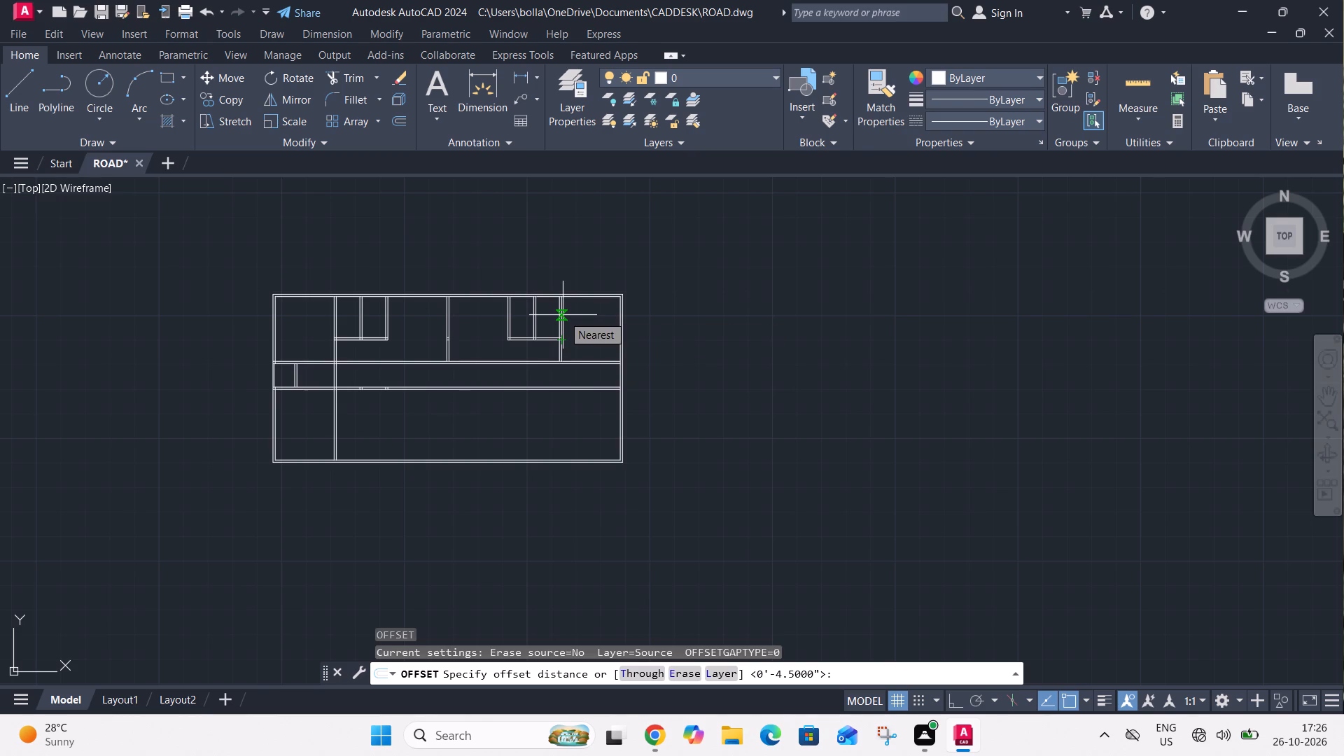
# Extend both lines of the right-hand small rooms' right vertical wall down across the passage to its lower wall.
pyautogui.press('Escape')
pyautogui.scroll(3, 562, 353)
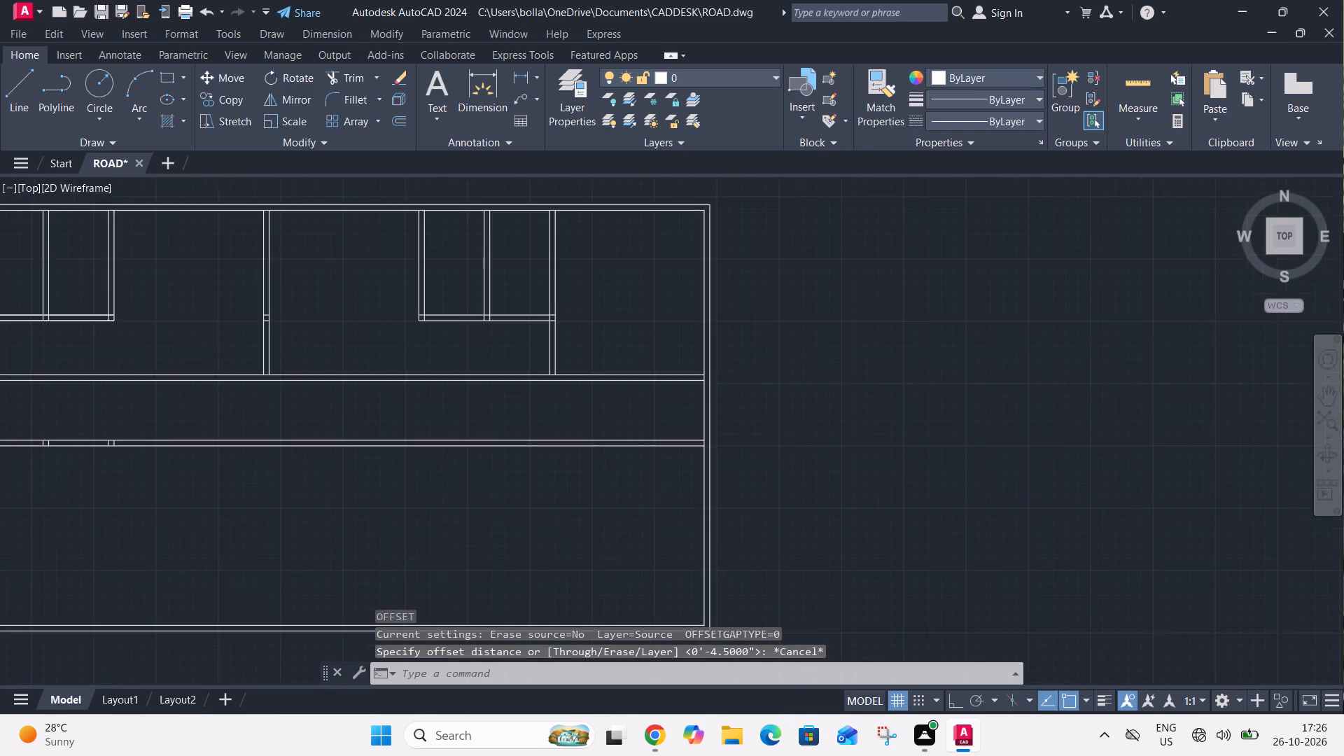
pyautogui.write('EX')
pyautogui.press('space')
pyautogui.click(575, 339)
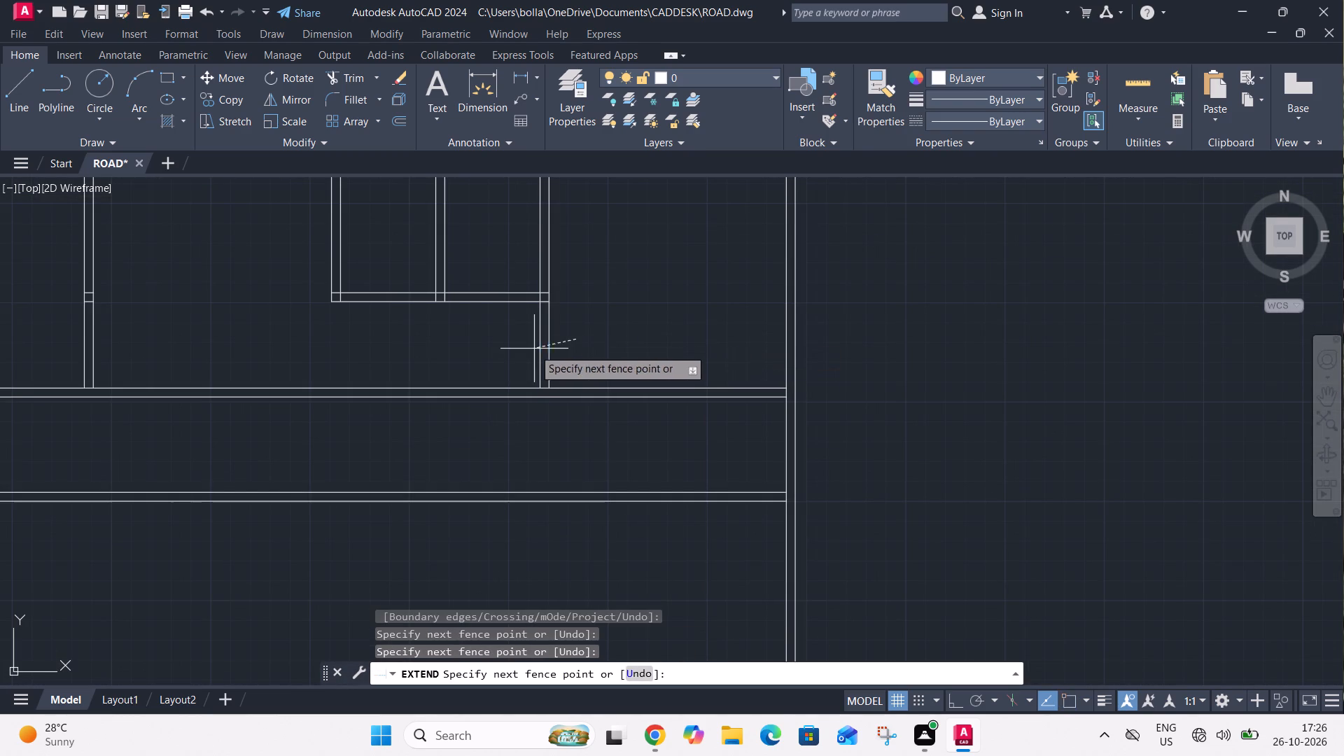
pyautogui.click(530, 350)
pyautogui.click(581, 354)
pyautogui.click(494, 370)
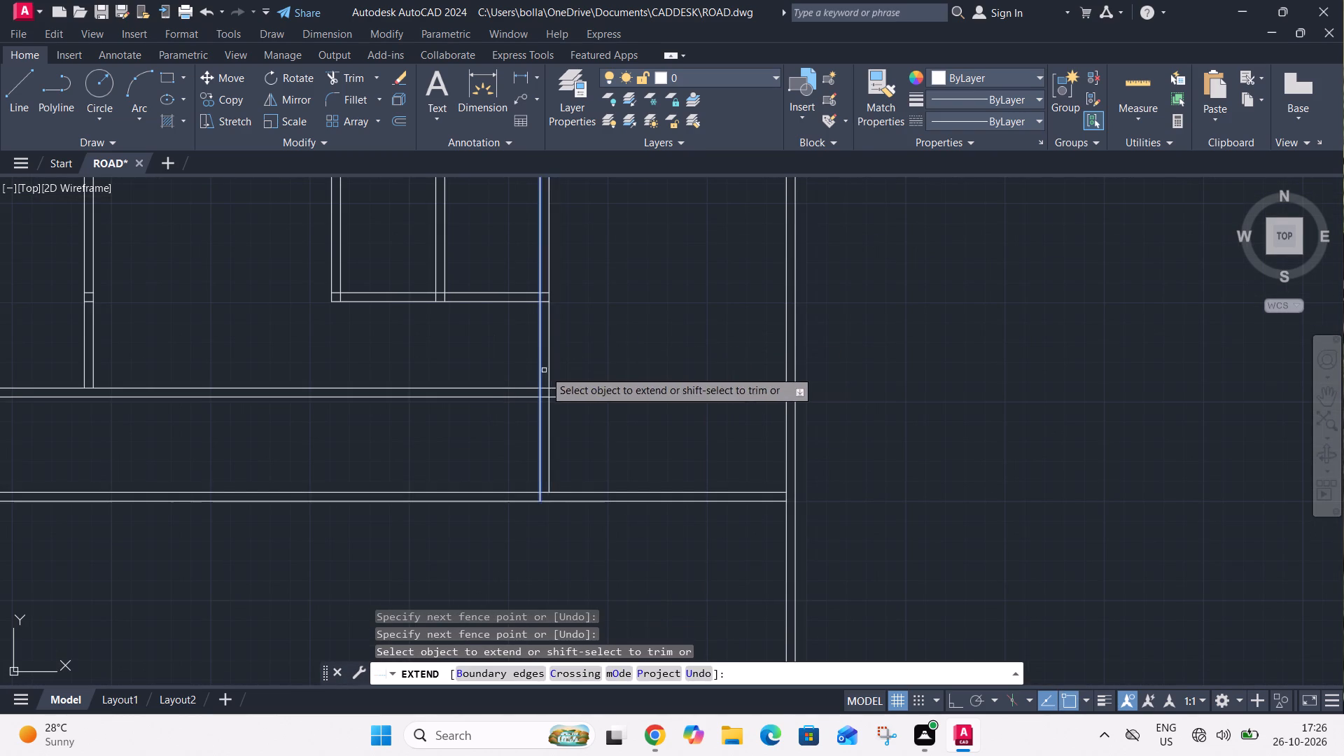
pyautogui.click(554, 361)
pyautogui.click(524, 363)
pyautogui.press('Escape')
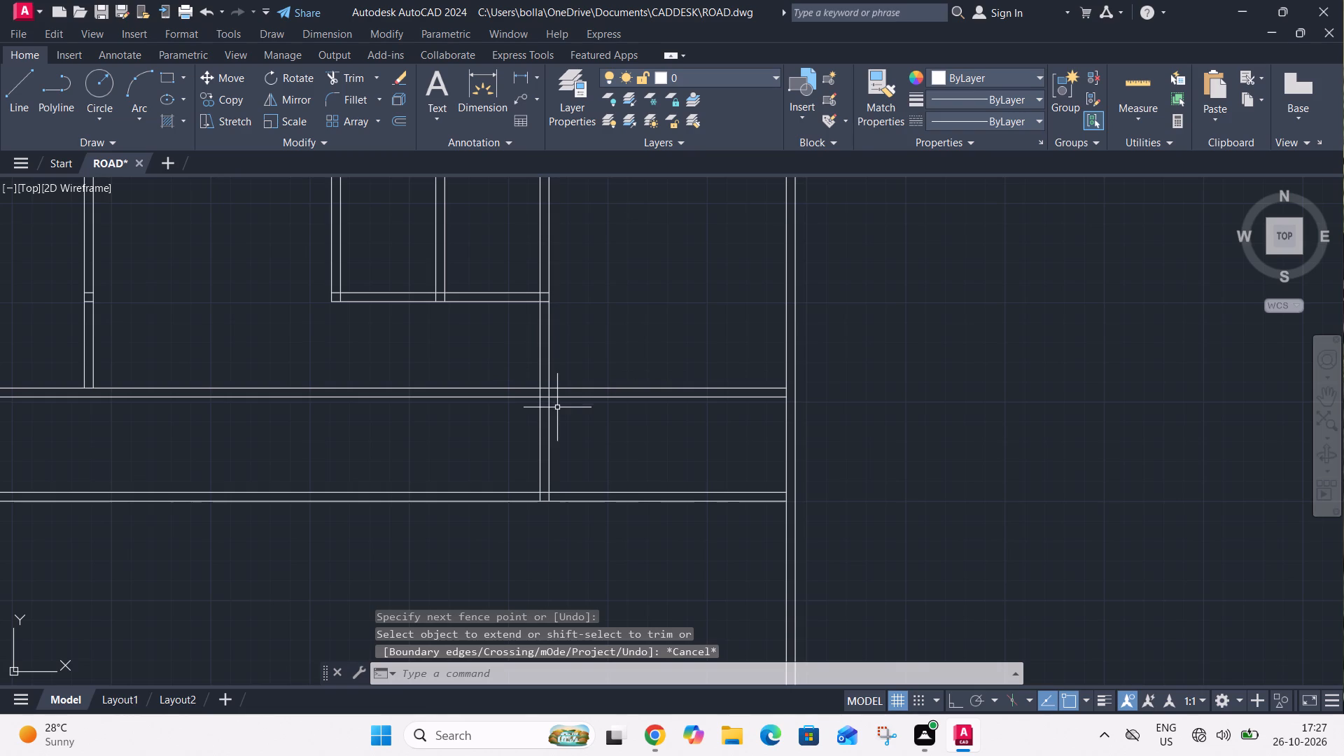
# Extend the passage's upper and lower wall lines at the east end to the outer line of the exterior wall.
pyautogui.press('o')
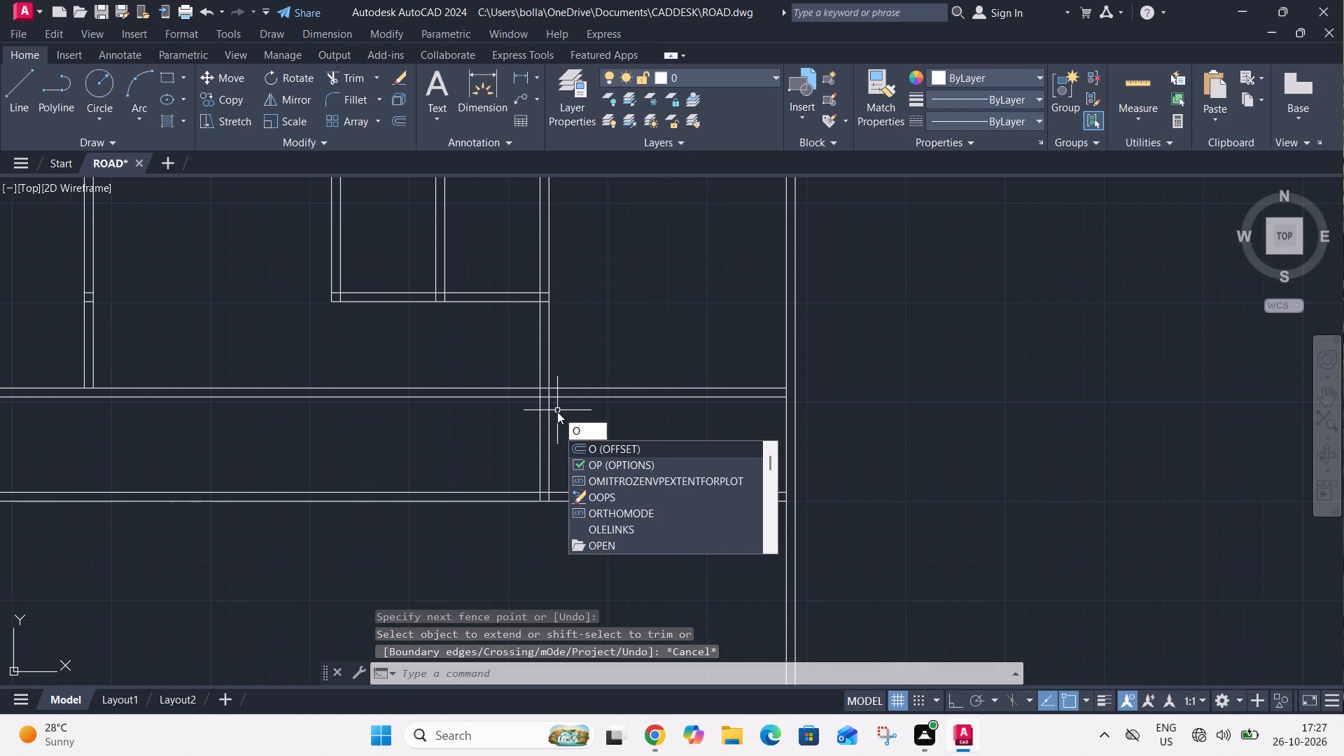
pyautogui.press('Escape')
pyautogui.write('EX')
pyautogui.press('space')
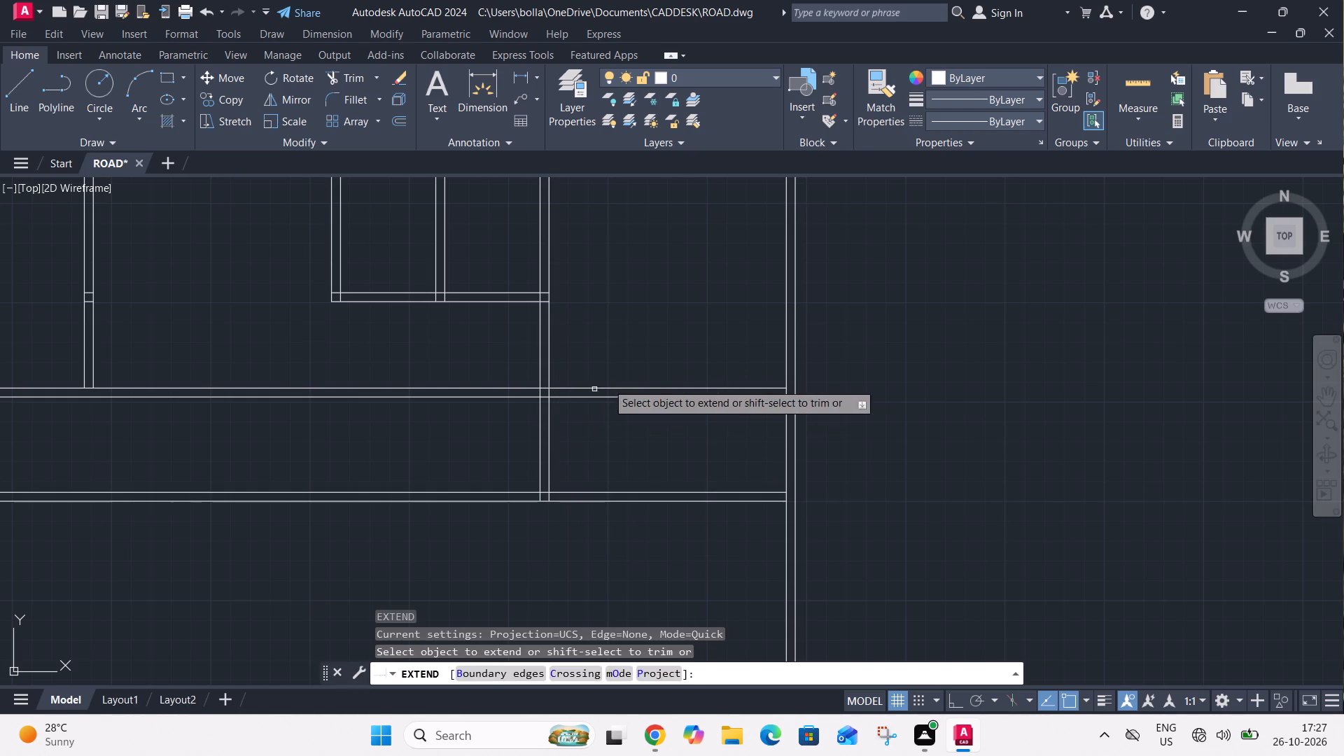
pyautogui.click(661, 358)
pyautogui.click(652, 416)
pyautogui.click(708, 449)
pyautogui.click(708, 519)
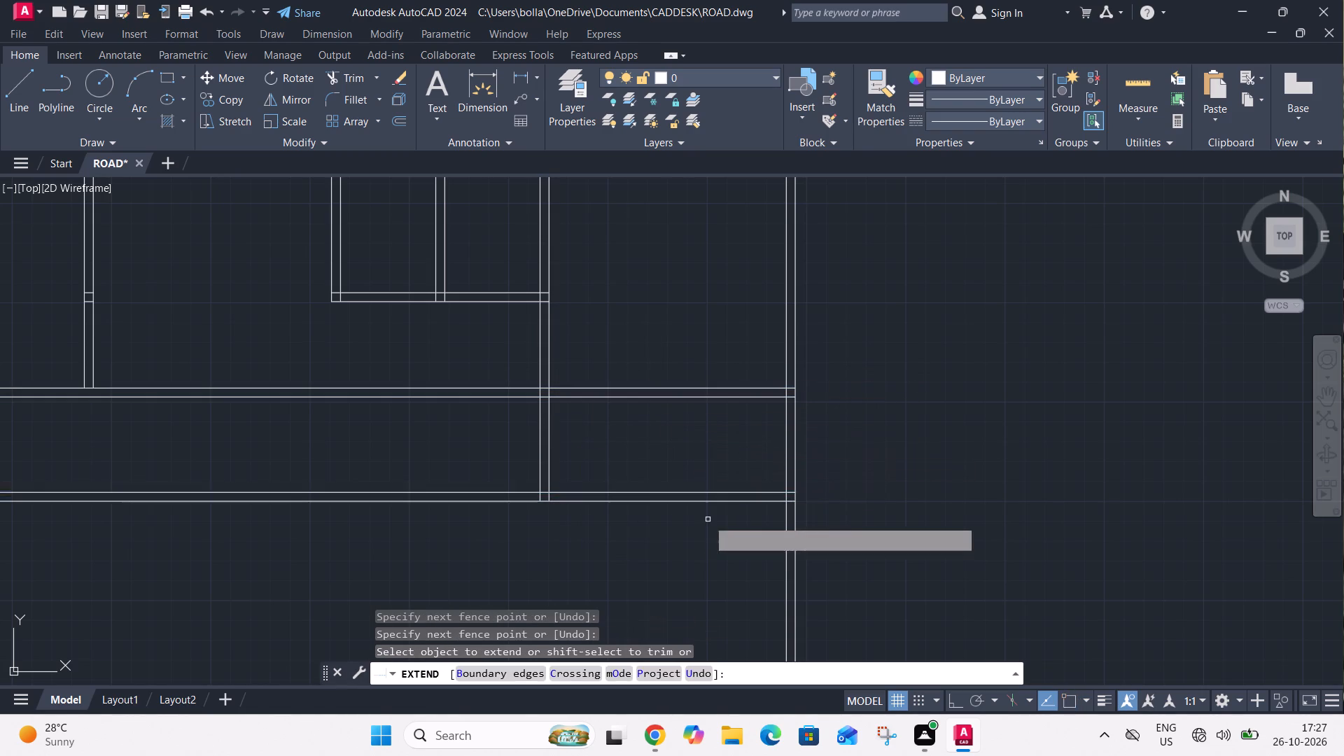
pyautogui.press('Escape')
# Draw a vertical line midway through the east exterior wall's thickness, spanning the passage, starting from a mid-between-two-points snap.
pyautogui.write('L M3')
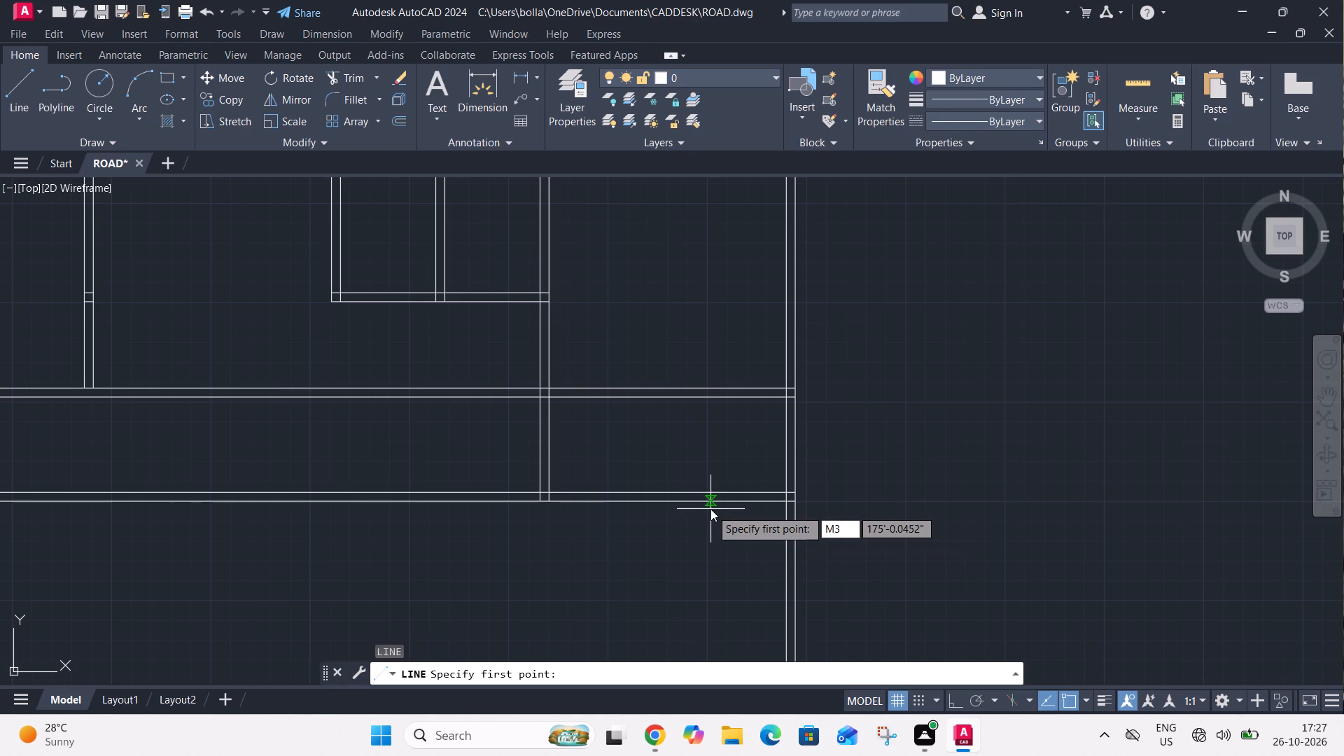
pyautogui.press('BackSpace')
pyautogui.write('2P')
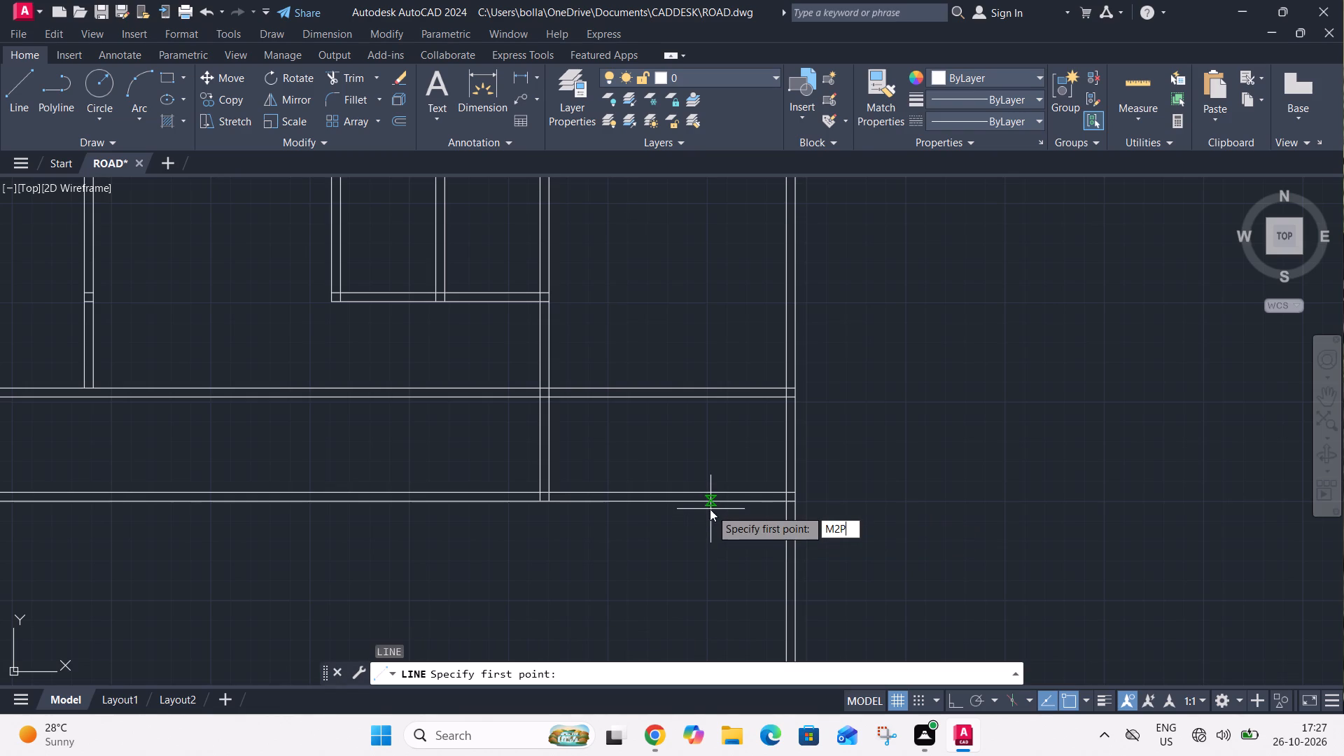
pyautogui.press('space')
pyautogui.scroll(3, 773, 491)
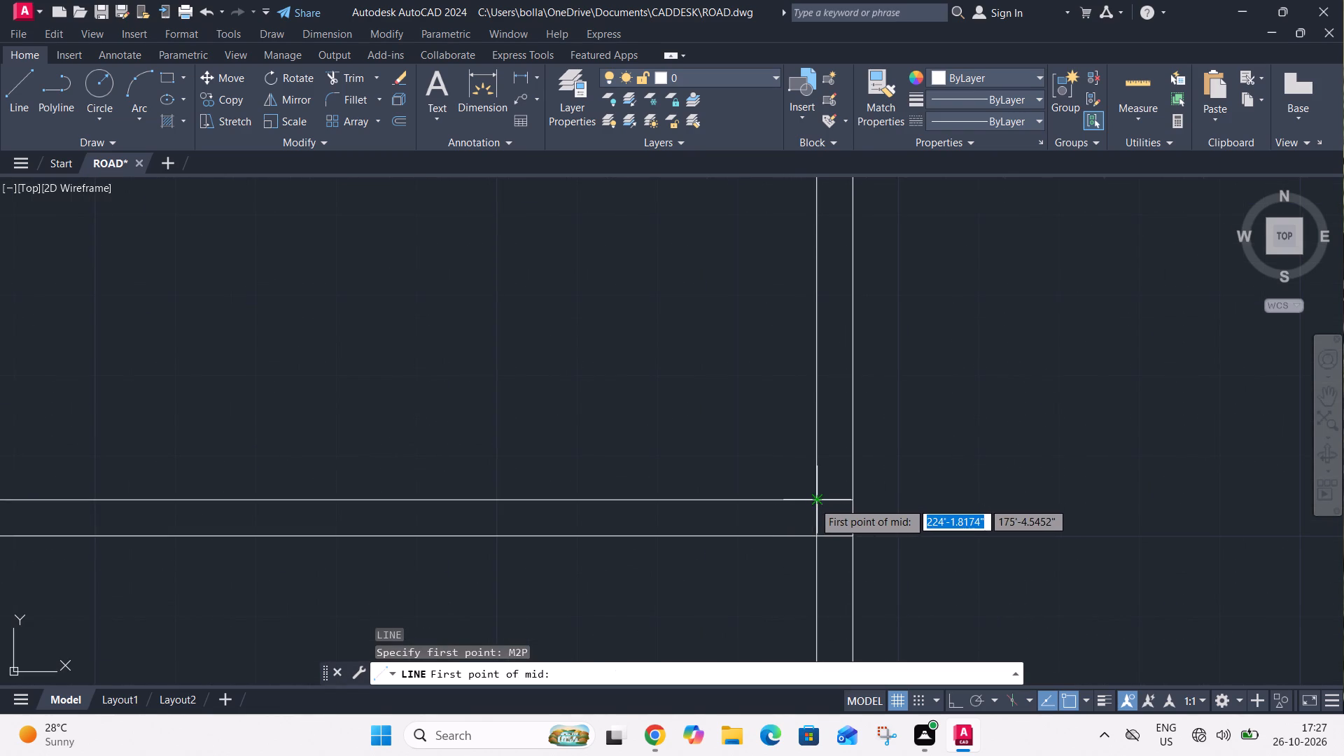
pyautogui.click(813, 502)
pyautogui.click(853, 500)
pyautogui.scroll(-2, 846, 458)
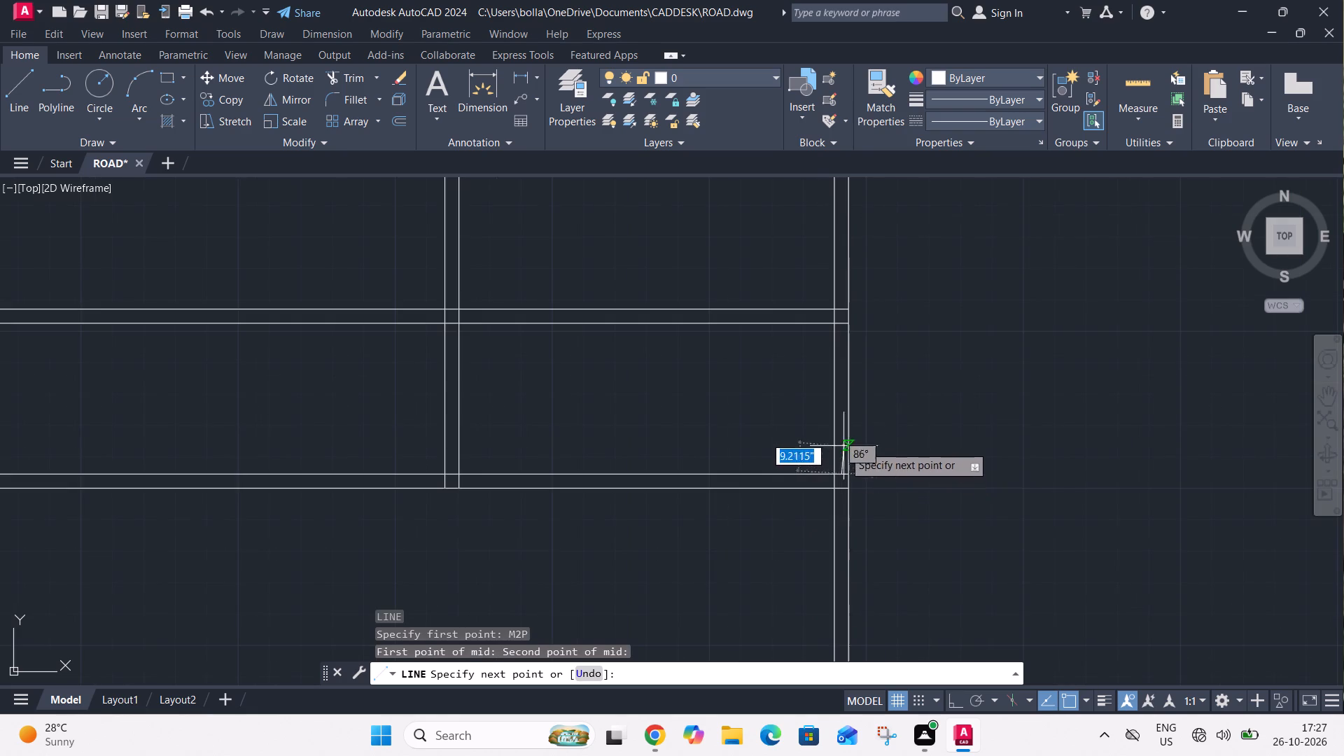
pyautogui.scroll(1, 841, 324)
pyautogui.click(841, 323)
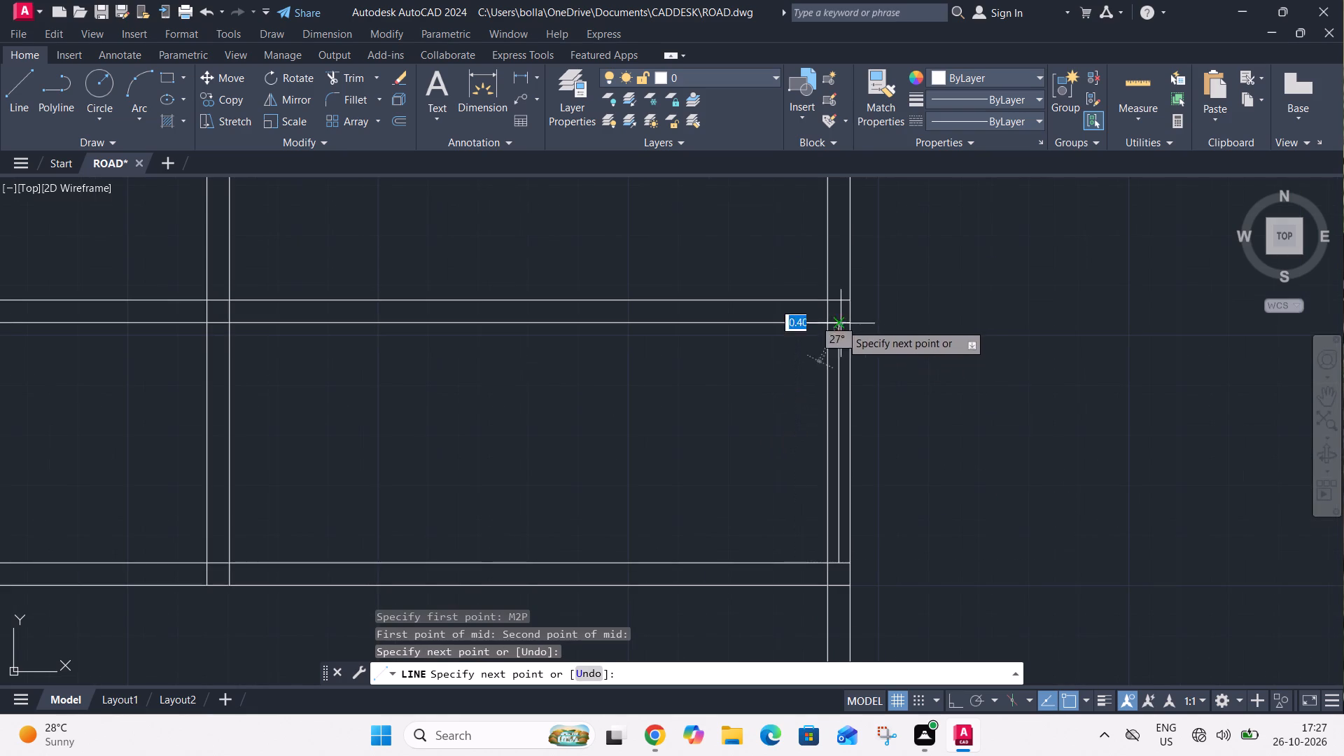
pyautogui.press('Escape')
# Trim the east exterior wall's inner line where it crosses the passage.
pyautogui.write('TR')
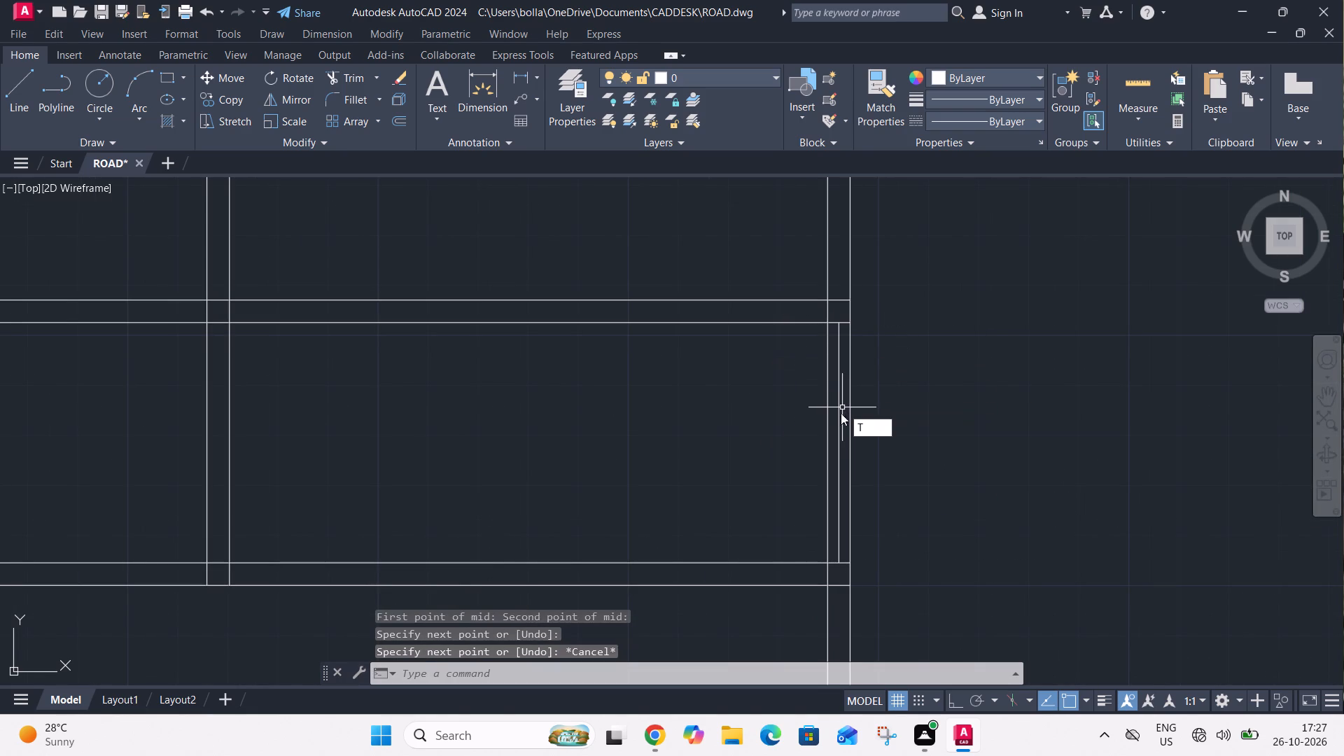
pyautogui.press('space')
pyautogui.click(827, 433)
pyautogui.press('Escape')
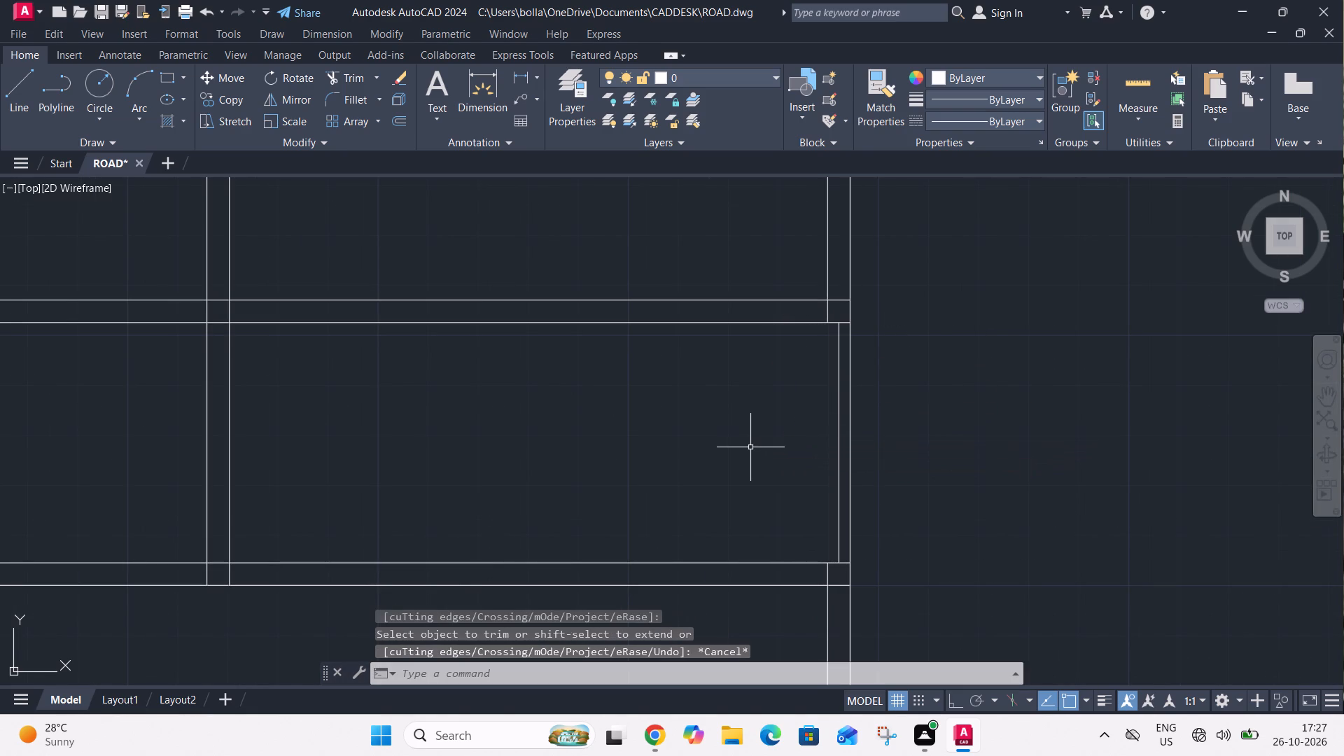
# Offset the new mid-wall line at the passage's east end 3'6" into the passage.
pyautogui.write('O 3\'6"')
pyautogui.press('Return')
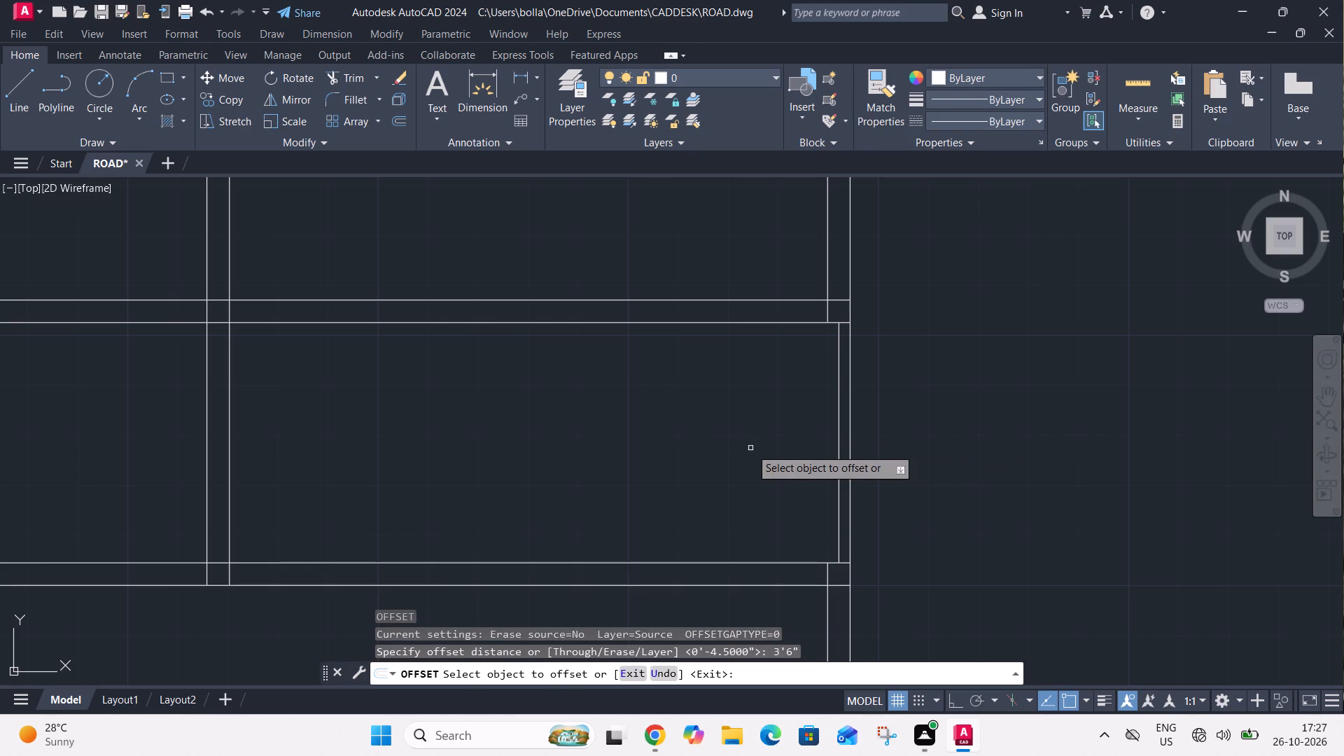
pyautogui.click(838, 440)
pyautogui.click(765, 451)
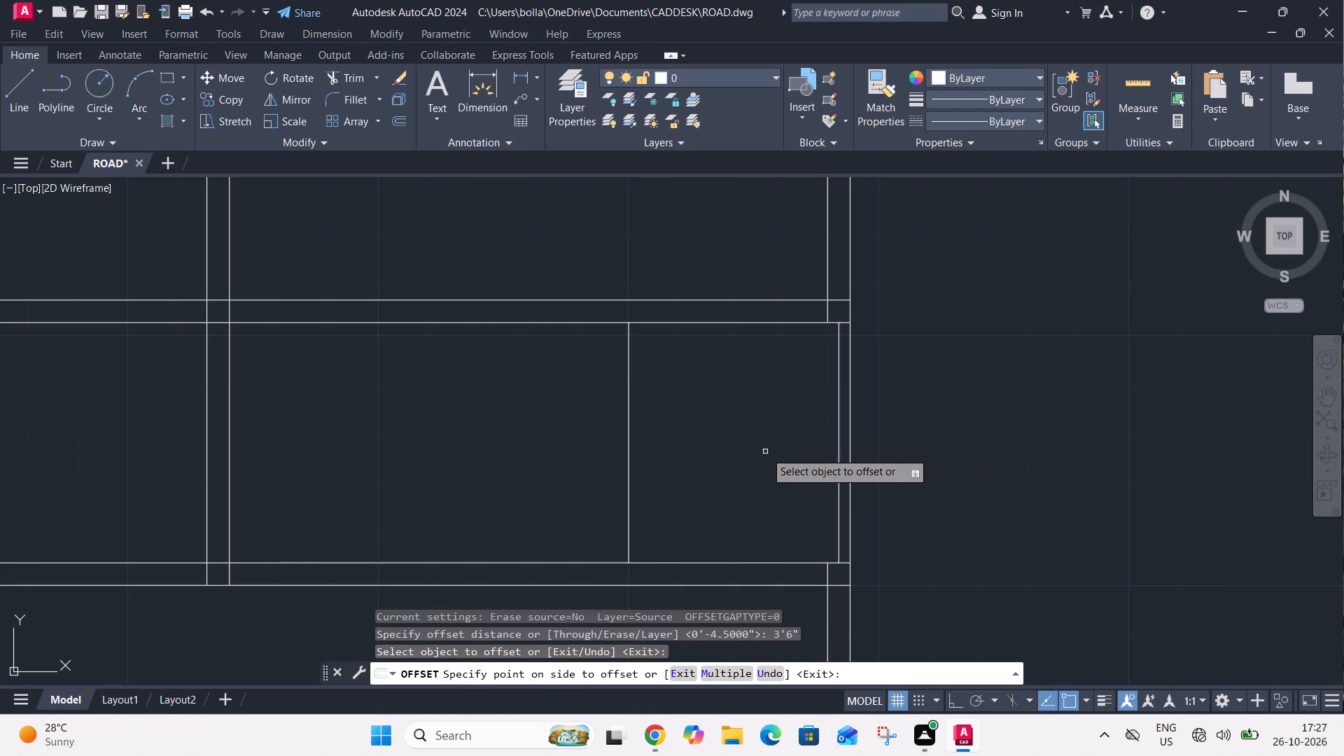
pyautogui.press('Escape')
# Offset the new vertical passage line 4.5" to the left as its wall thickness.
pyautogui.write('O 4.5"')
pyautogui.press('Return')
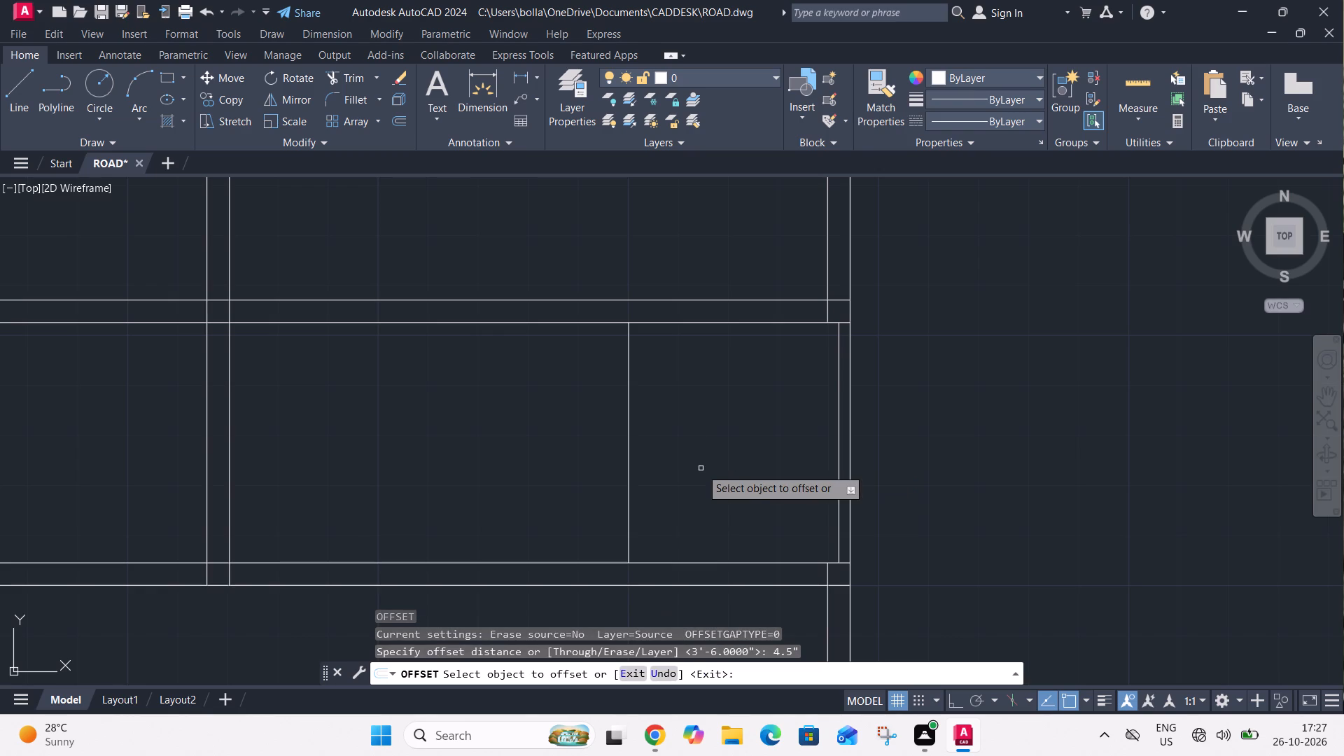
pyautogui.click(630, 499)
pyautogui.click(561, 512)
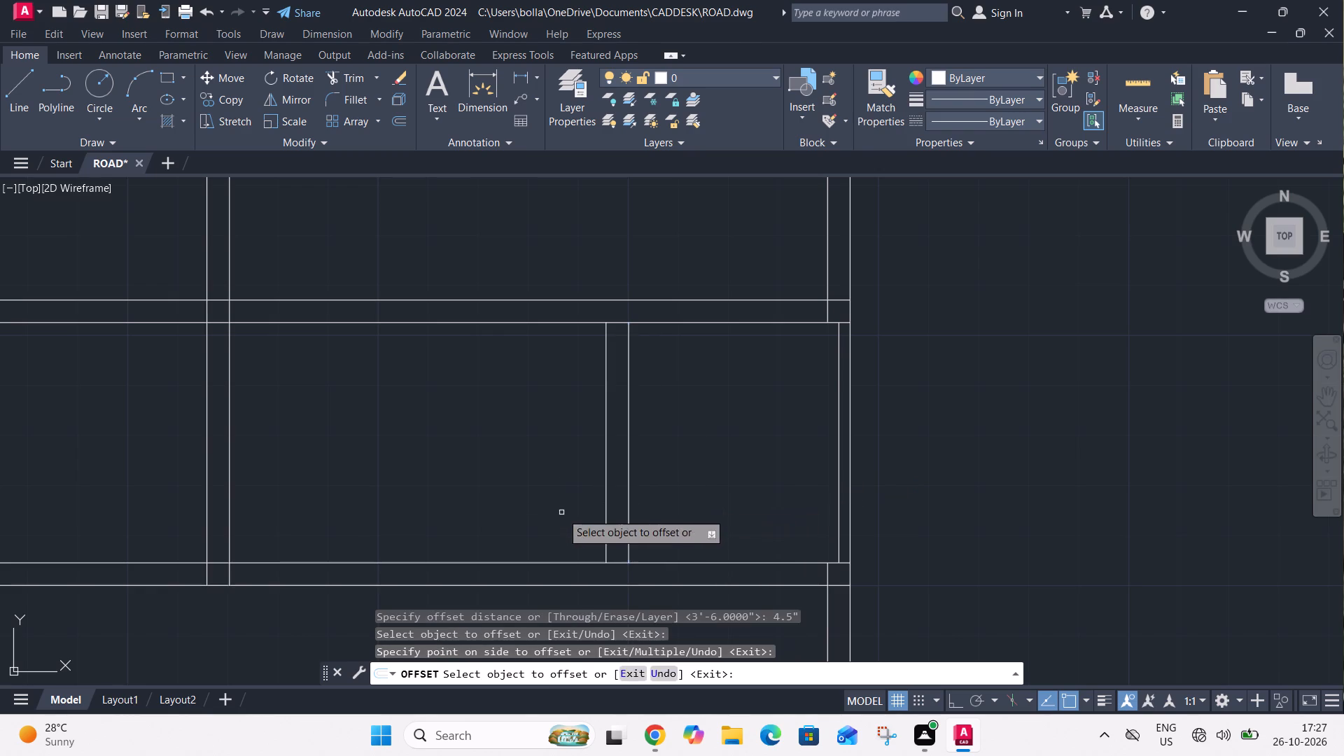
pyautogui.press('space')
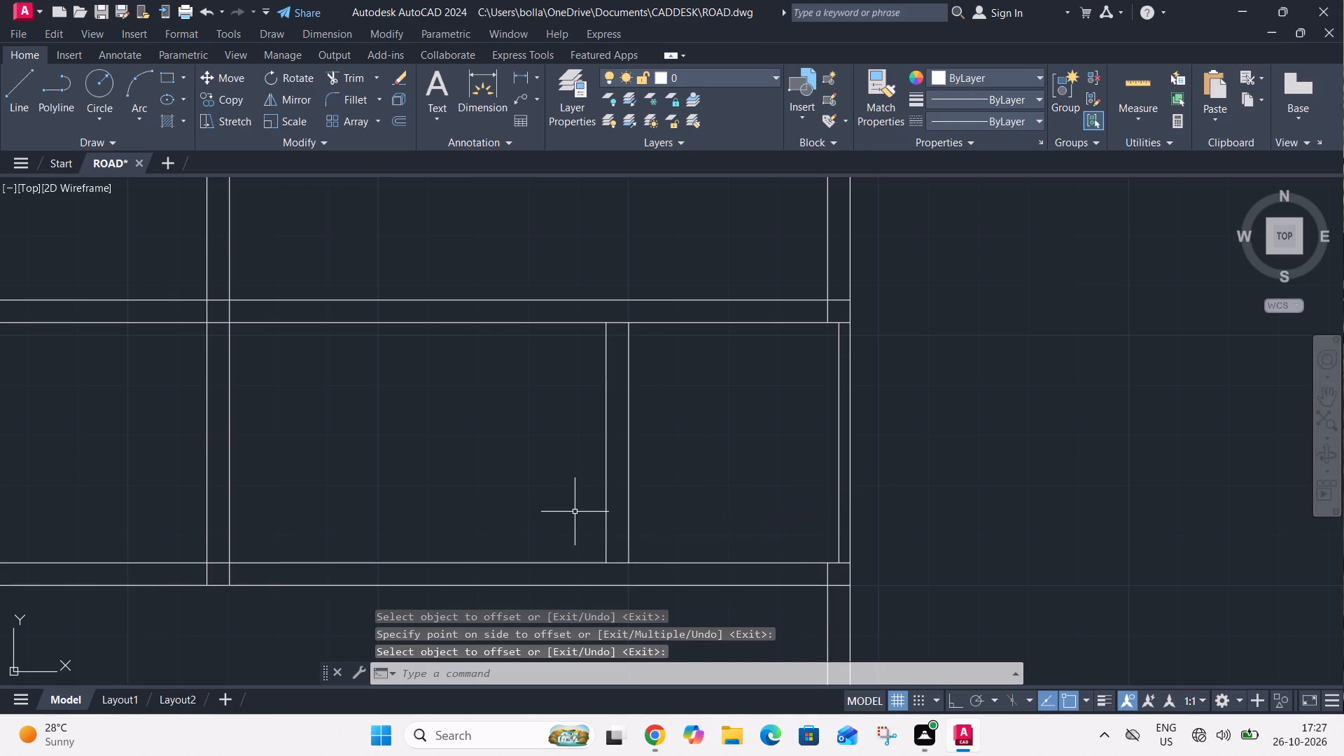
# Extend both lines of the new passage cross wall to the outer lines of the passage's lower and upper walls.
pyautogui.write('EX')
pyautogui.press('space')
pyautogui.click(650, 478)
pyautogui.click(605, 507)
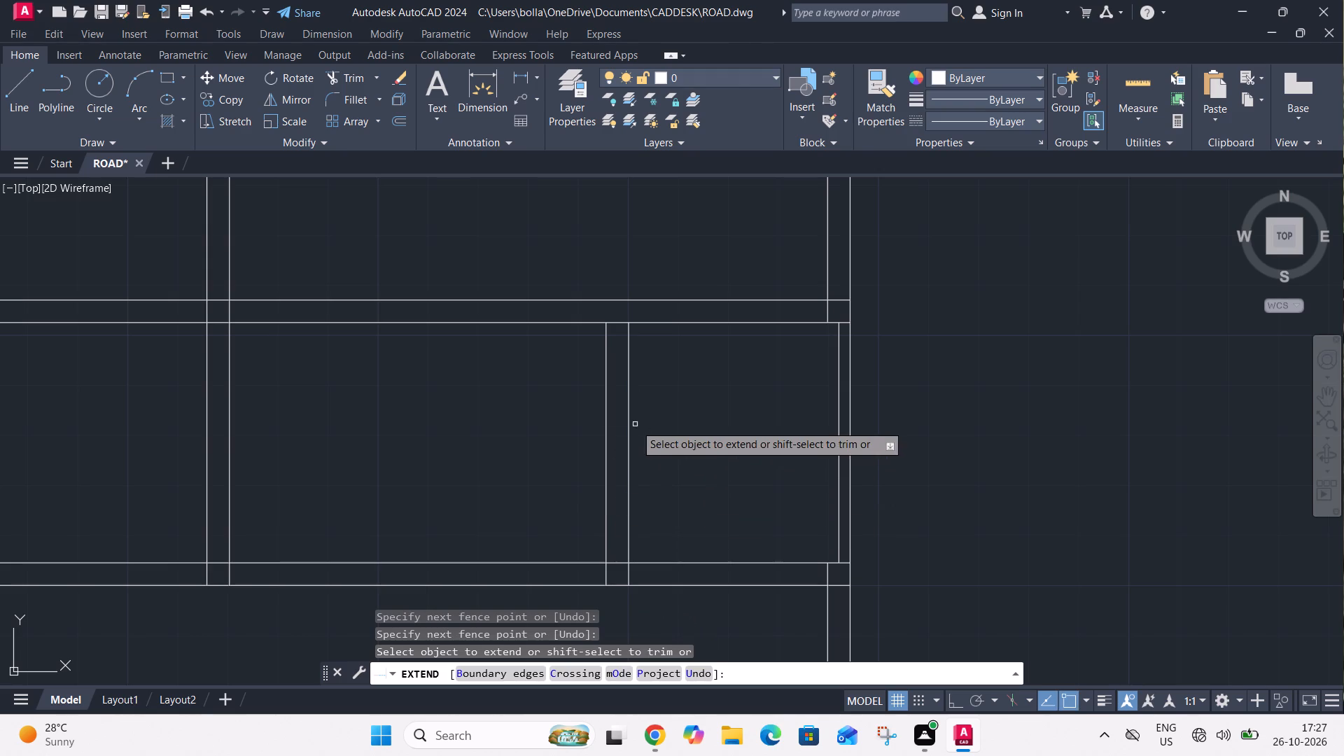
pyautogui.click(635, 423)
pyautogui.click(565, 454)
pyautogui.press('Escape')
# Erase the leftover short vertical wall stubs in the passage's lower wall below the left-hand small rooms.
pyautogui.scroll(-3, 575, 420)
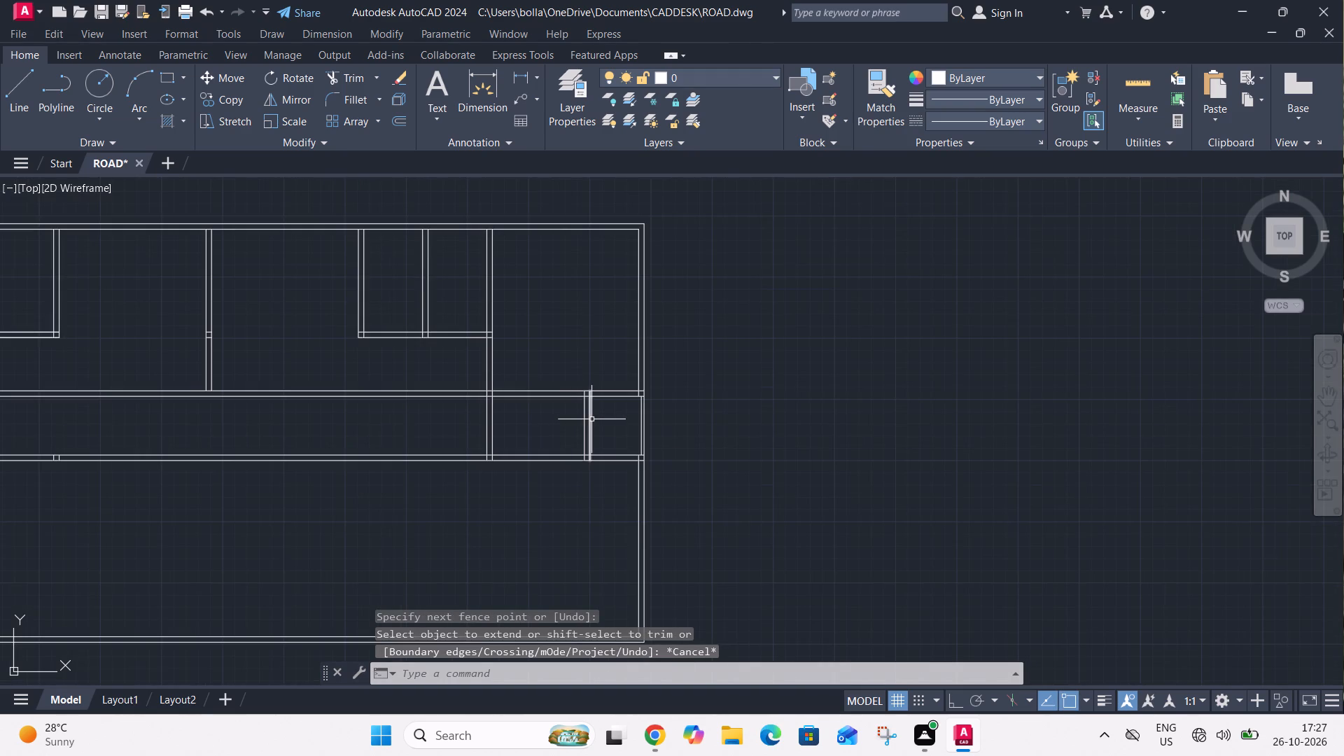
pyautogui.moveTo(591, 420); pyautogui.dragTo(649, 350, button='middle')
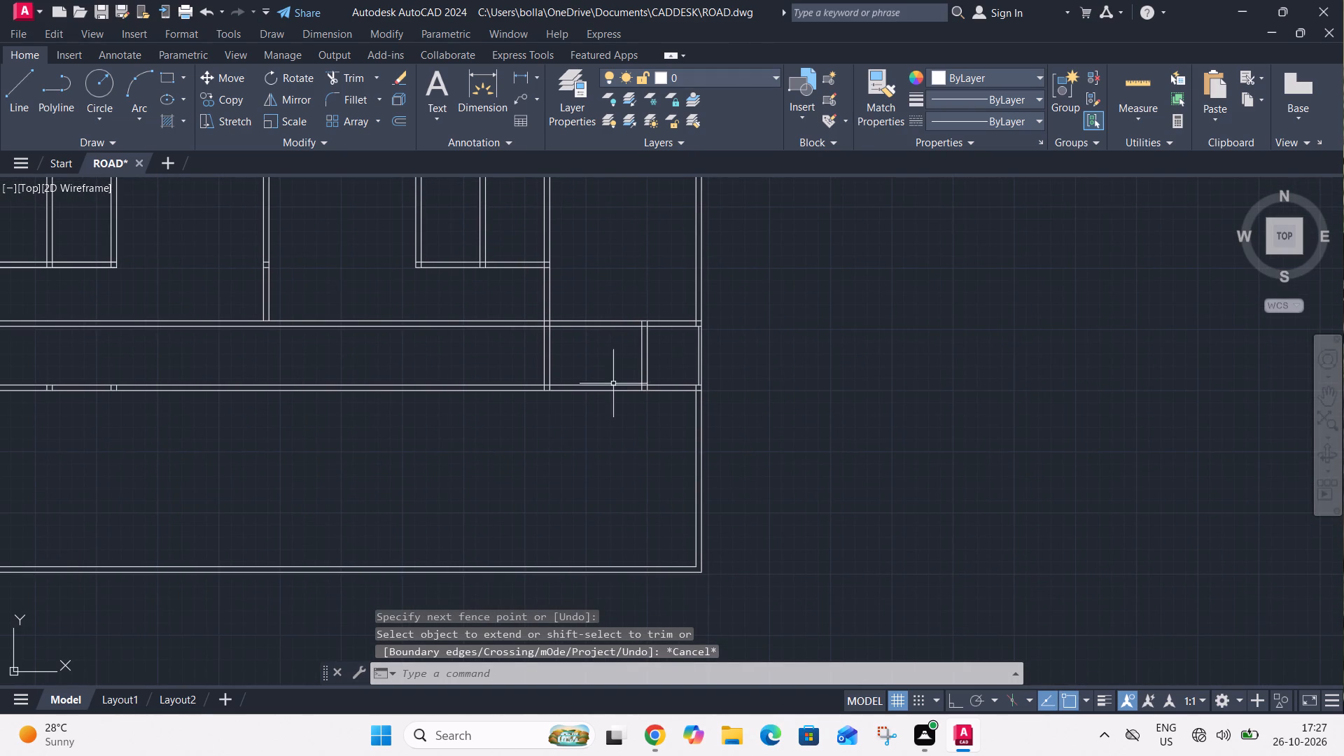
pyautogui.moveTo(567, 395); pyautogui.dragTo(706, 342, button='middle')
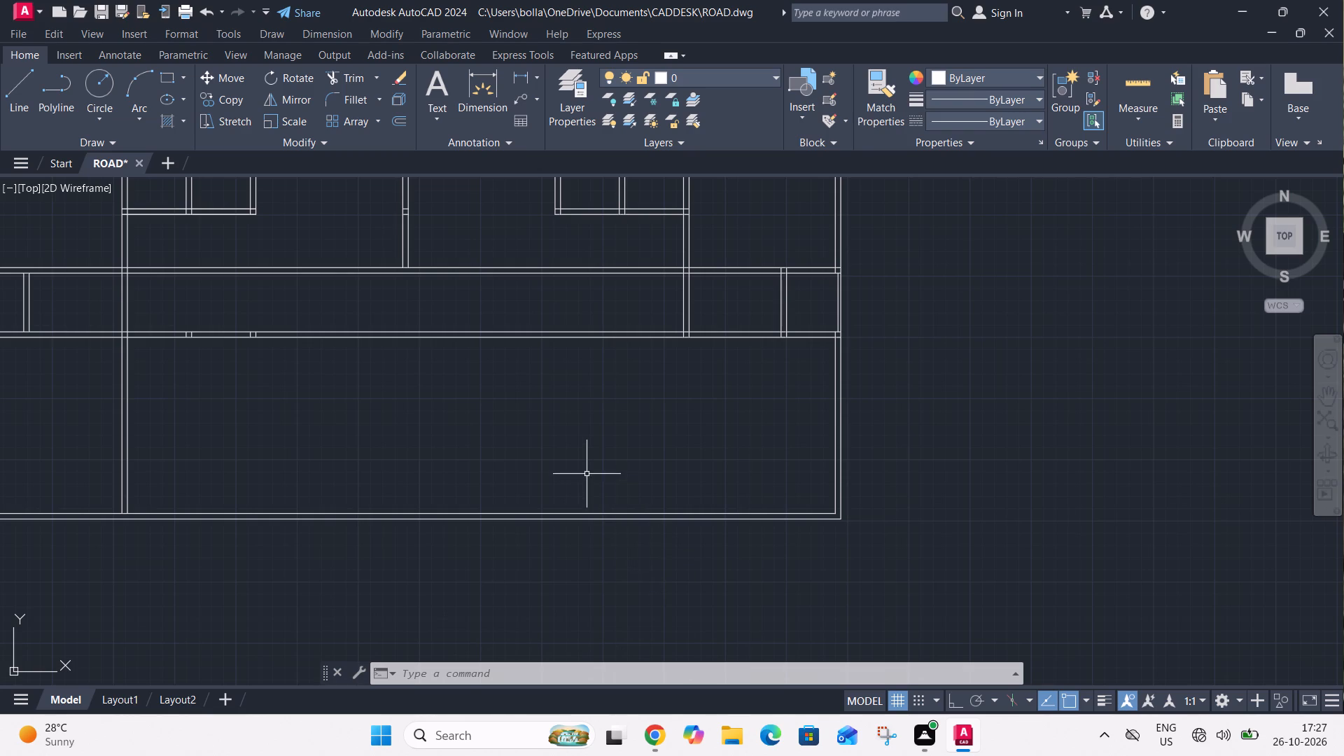
pyautogui.moveTo(586, 473); pyautogui.dragTo(761, 460, button='middle')
pyautogui.click(357, 299)
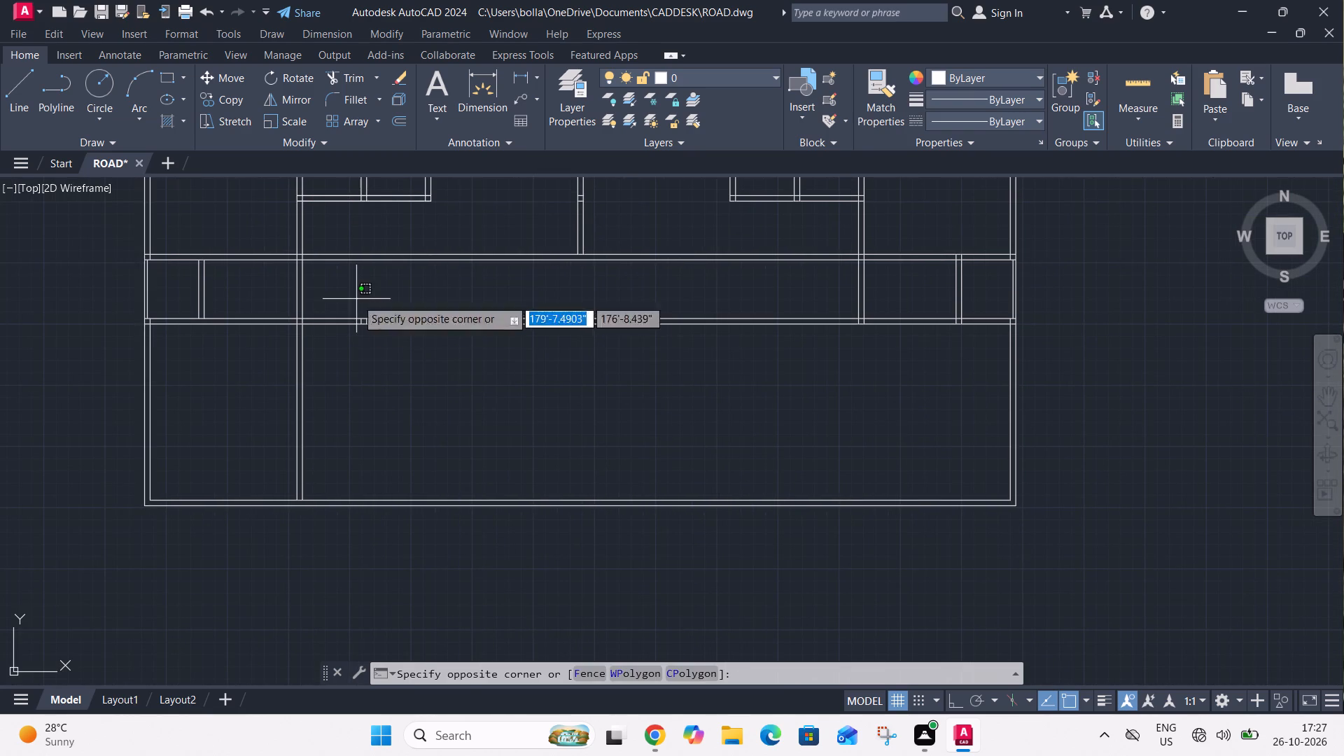
pyautogui.click(484, 365)
pyautogui.press('Delete')
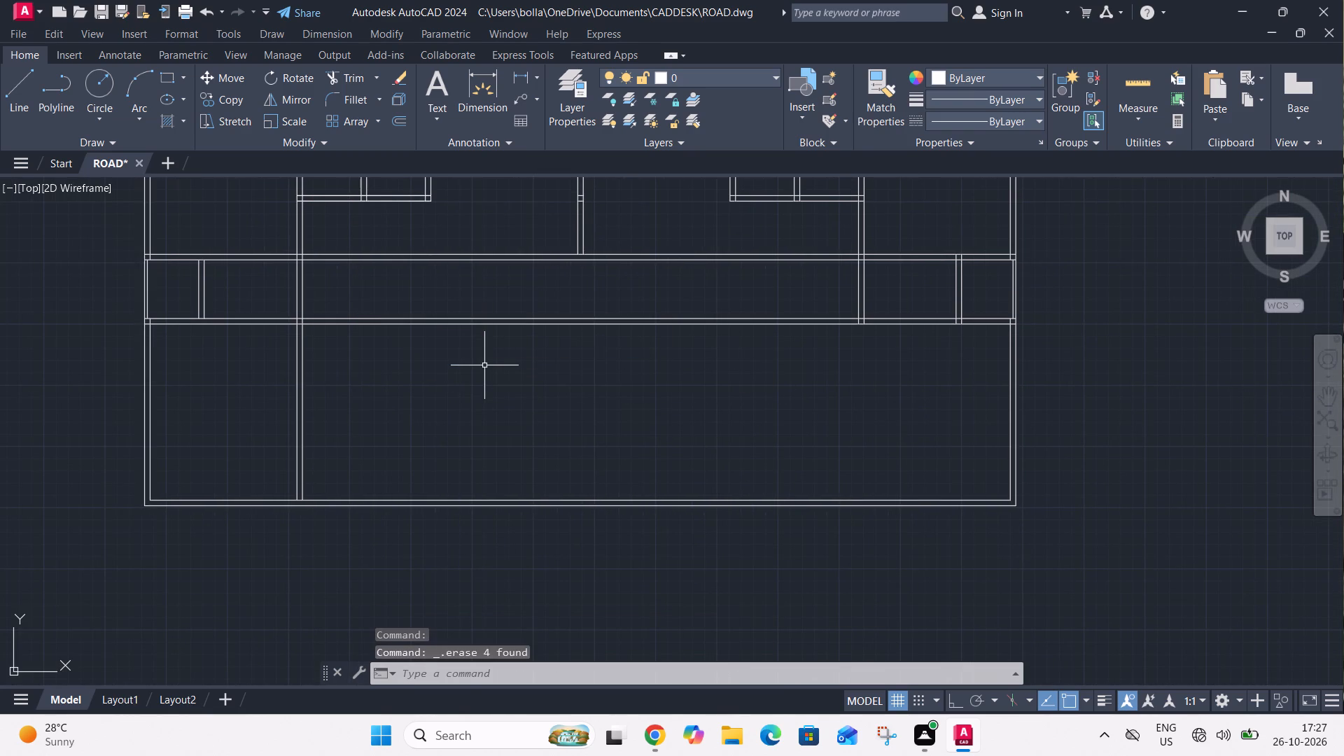
# Offset the right line of the plan's left full-height interior wall 4' to the right.
pyautogui.write('O')
pyautogui.press('space')
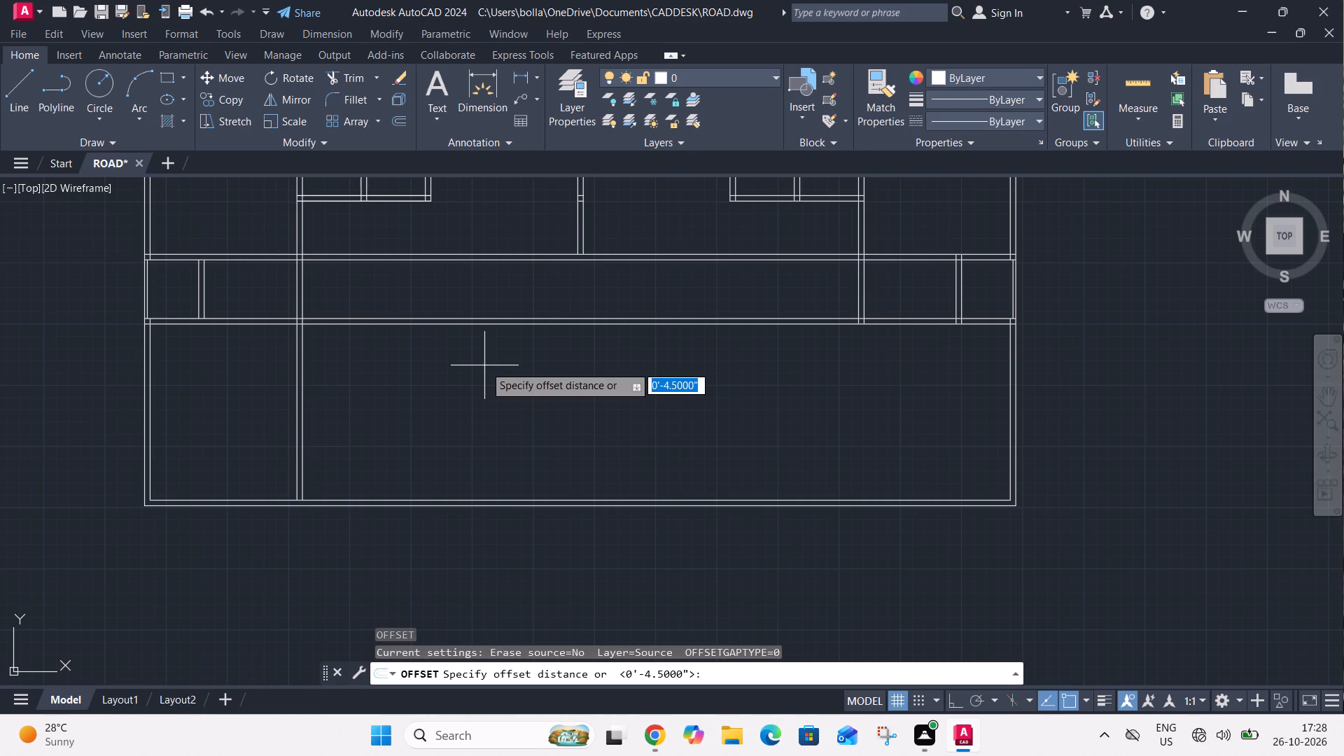
pyautogui.write("4'")
pyautogui.press('Return')
pyautogui.scroll(-1, 531, 365)
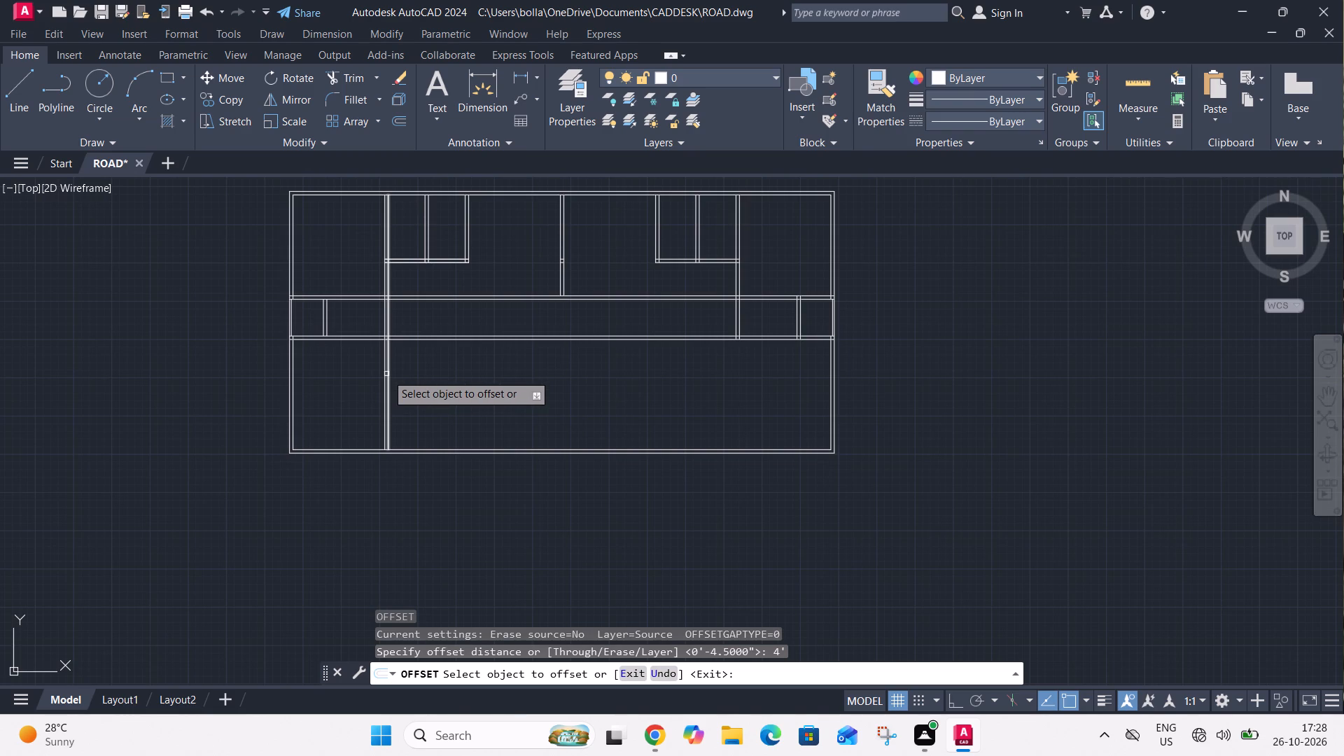
pyautogui.scroll(3, 386, 374)
pyautogui.click(388, 395)
pyautogui.click(438, 395)
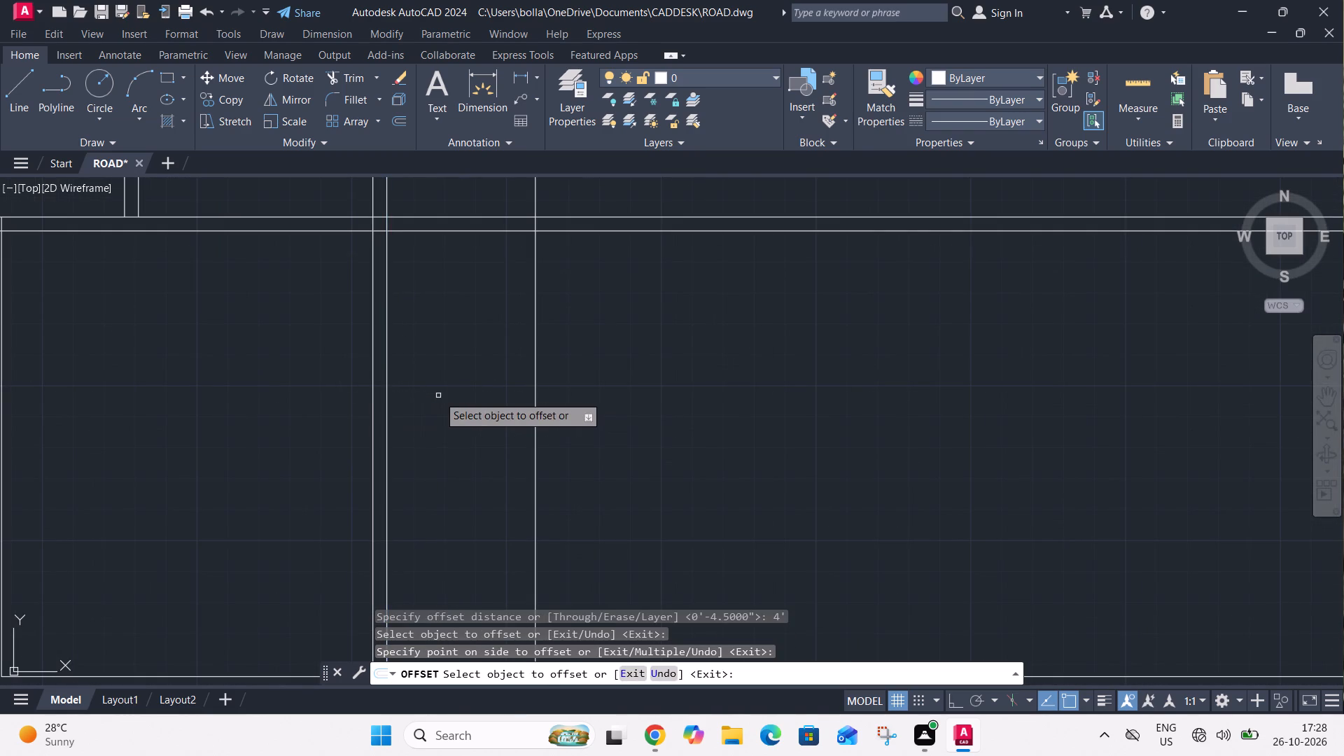
pyautogui.press('Escape')
# Offset the new vertical line 4.5" to the right as its wall thickness.
pyautogui.write('O 4.5"')
pyautogui.press('Return')
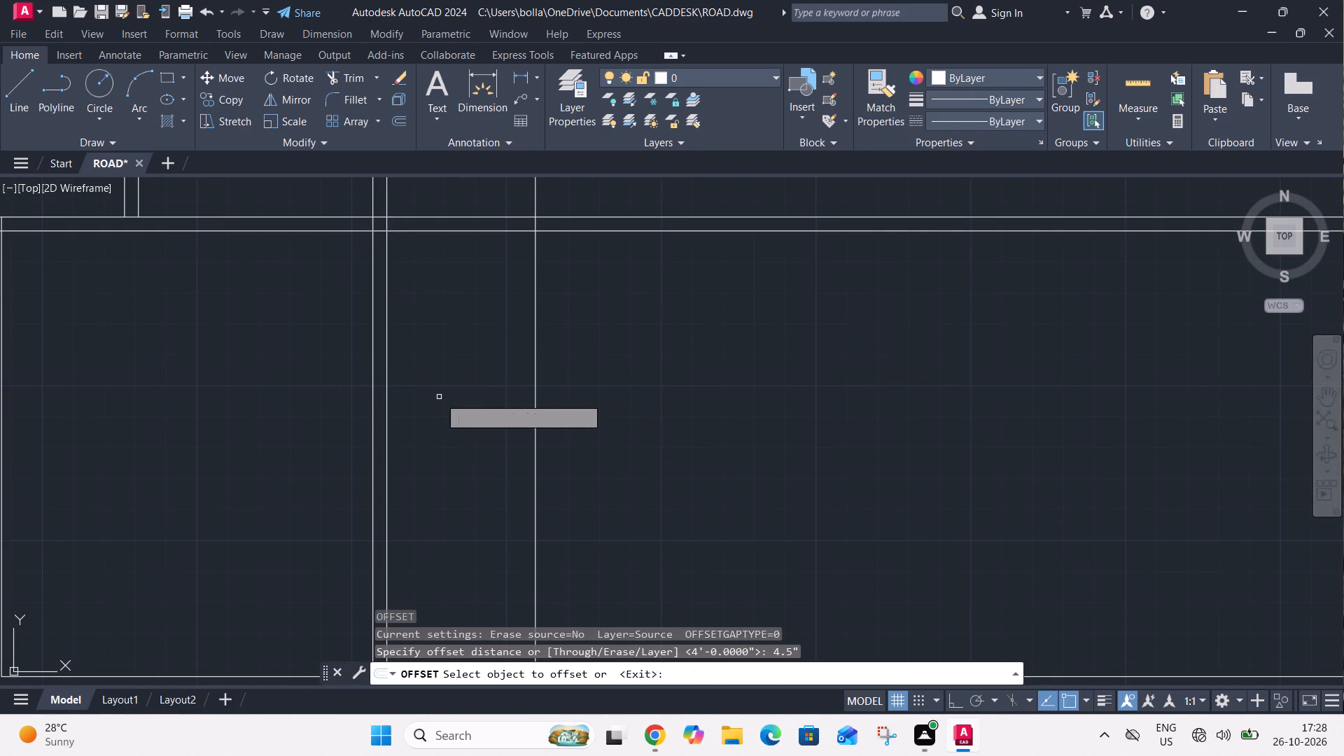
pyautogui.click(535, 451)
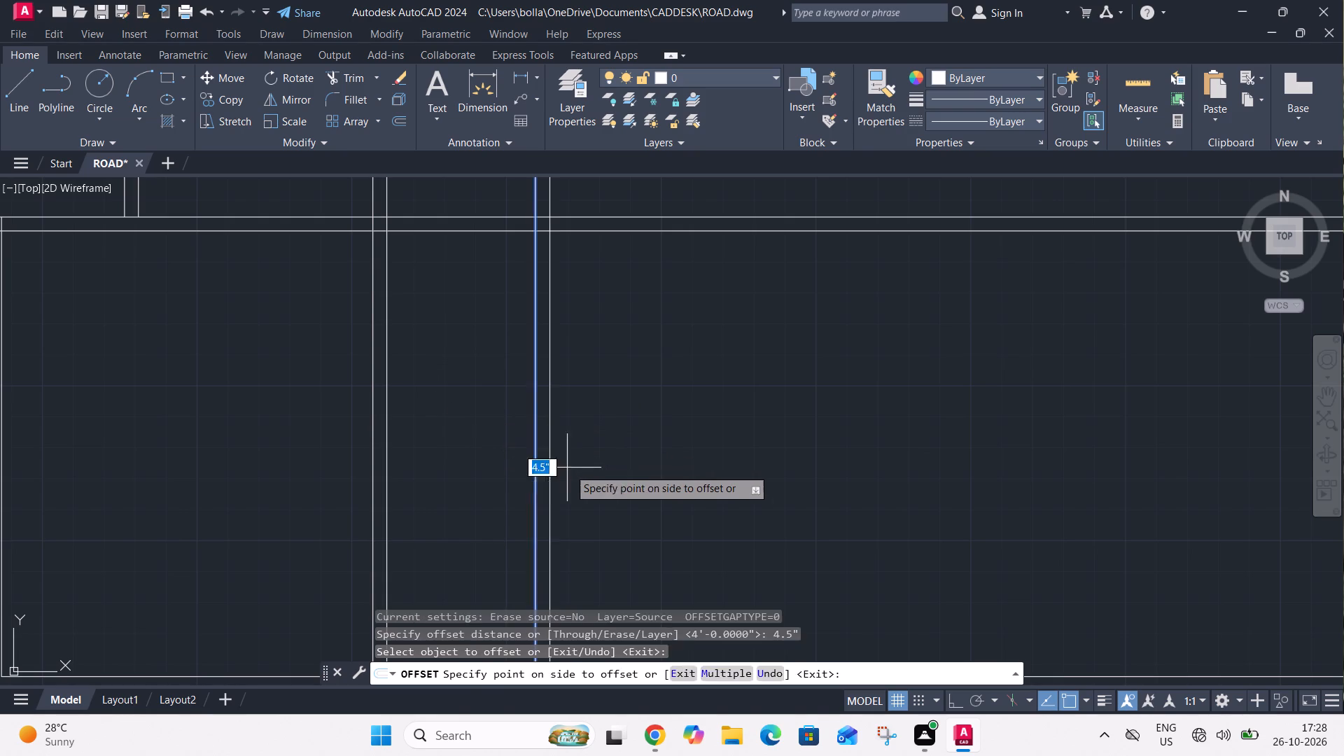
pyautogui.click(572, 470)
pyautogui.press('space')
# Offset the bottom exterior wall's inner line 8'6" upward into the lower area.
pyautogui.write('O')
pyautogui.press('space')
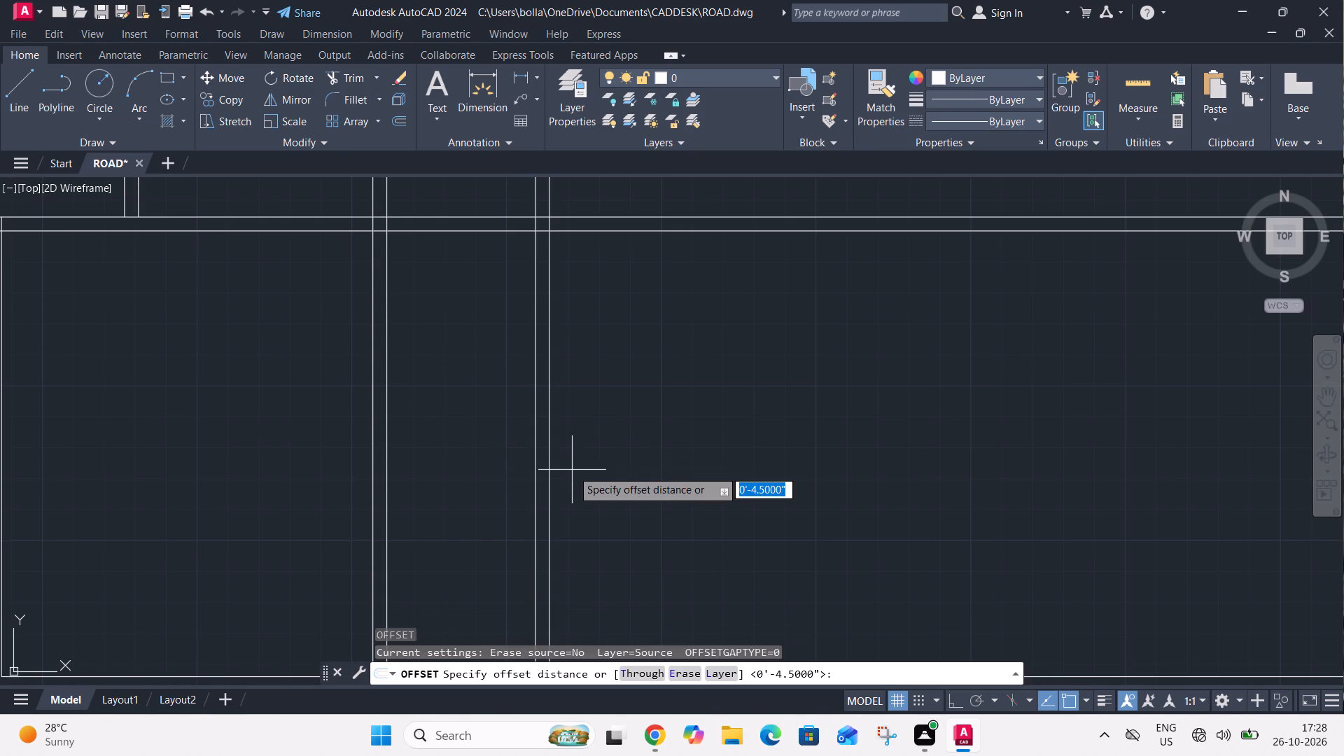
pyautogui.write('8\'6"')
pyautogui.press('Return')
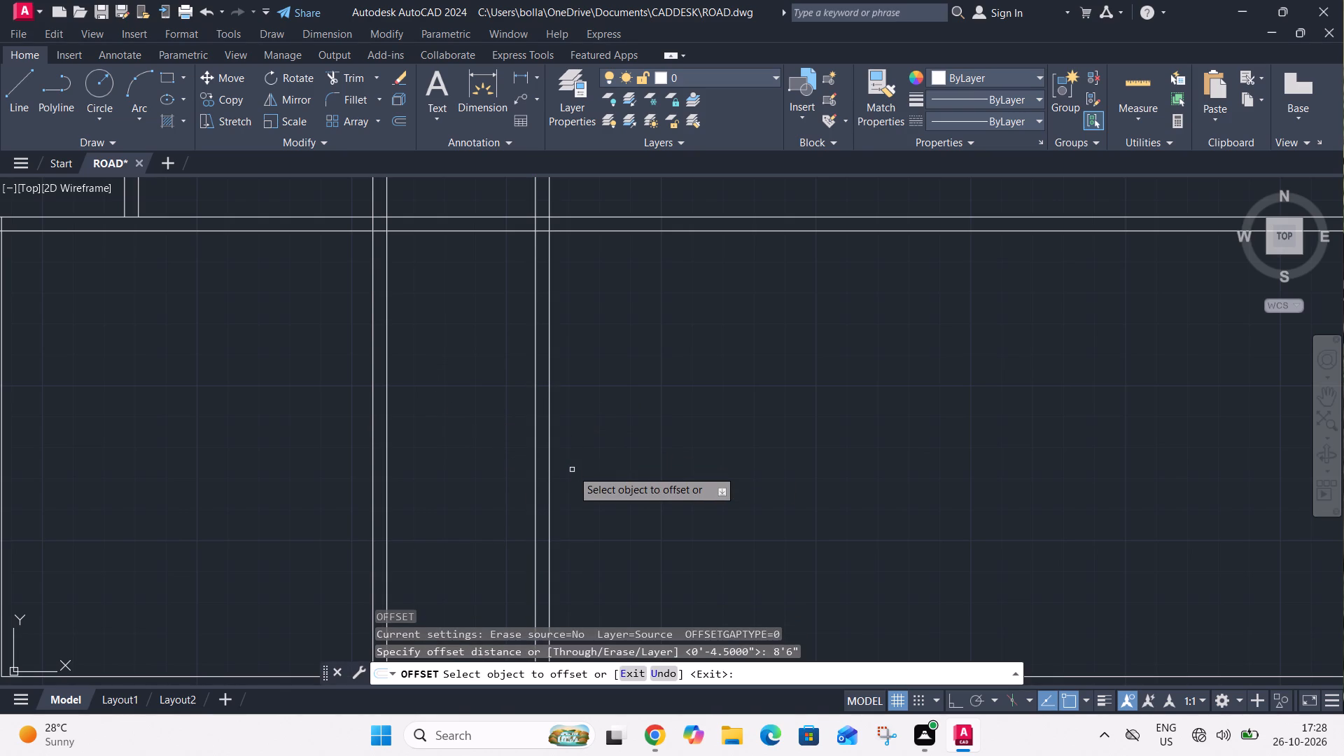
pyautogui.scroll(-2, 572, 470)
pyautogui.click(536, 551)
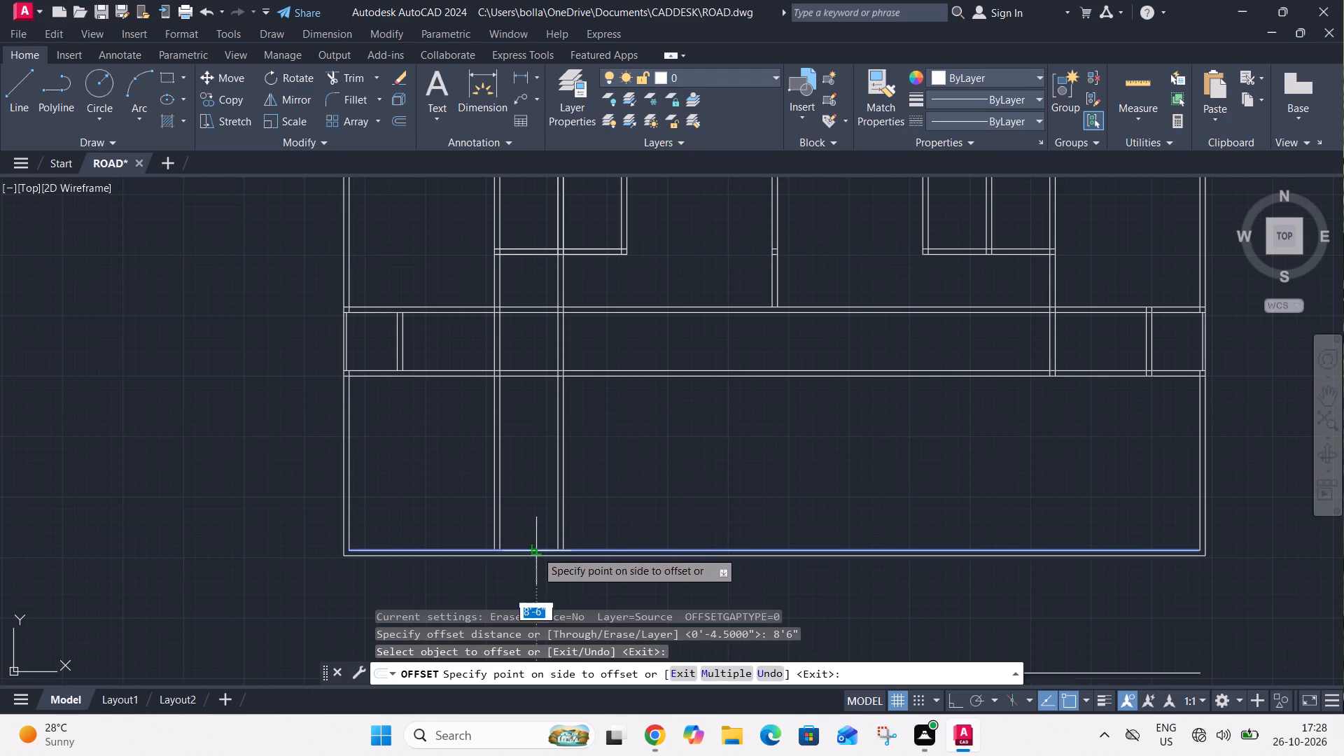
pyautogui.click(535, 521)
pyautogui.press('Escape')
# Offset the new horizontal line in the lower area 4.5" upward as its wall thickness.
pyautogui.write('O')
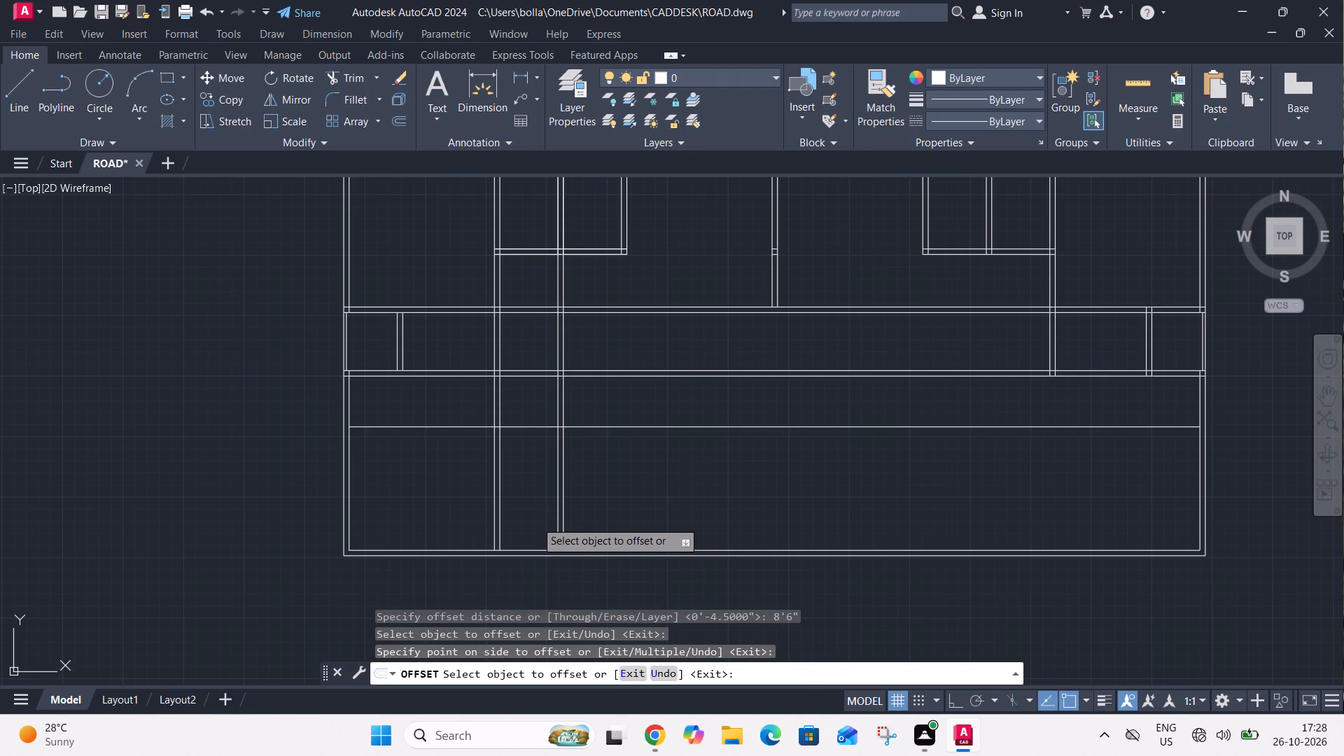
pyautogui.press('space')
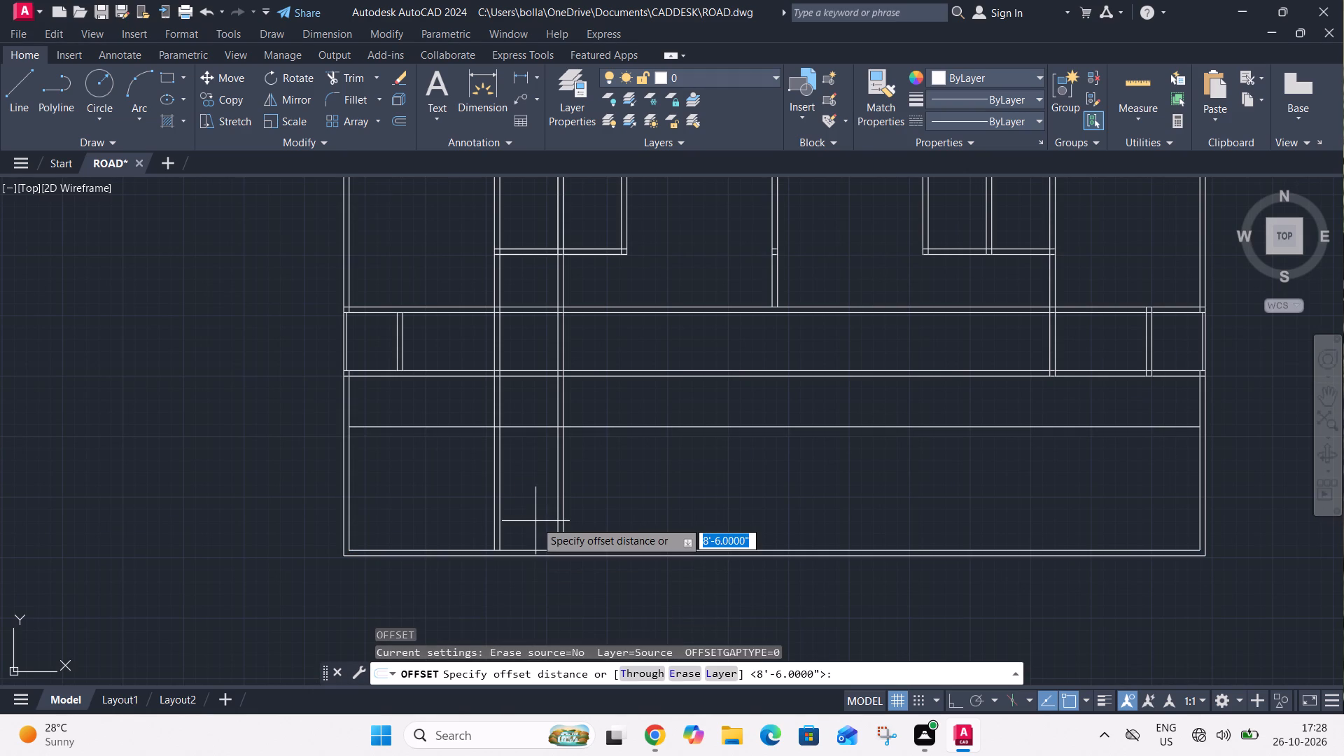
pyautogui.write('4.5"')
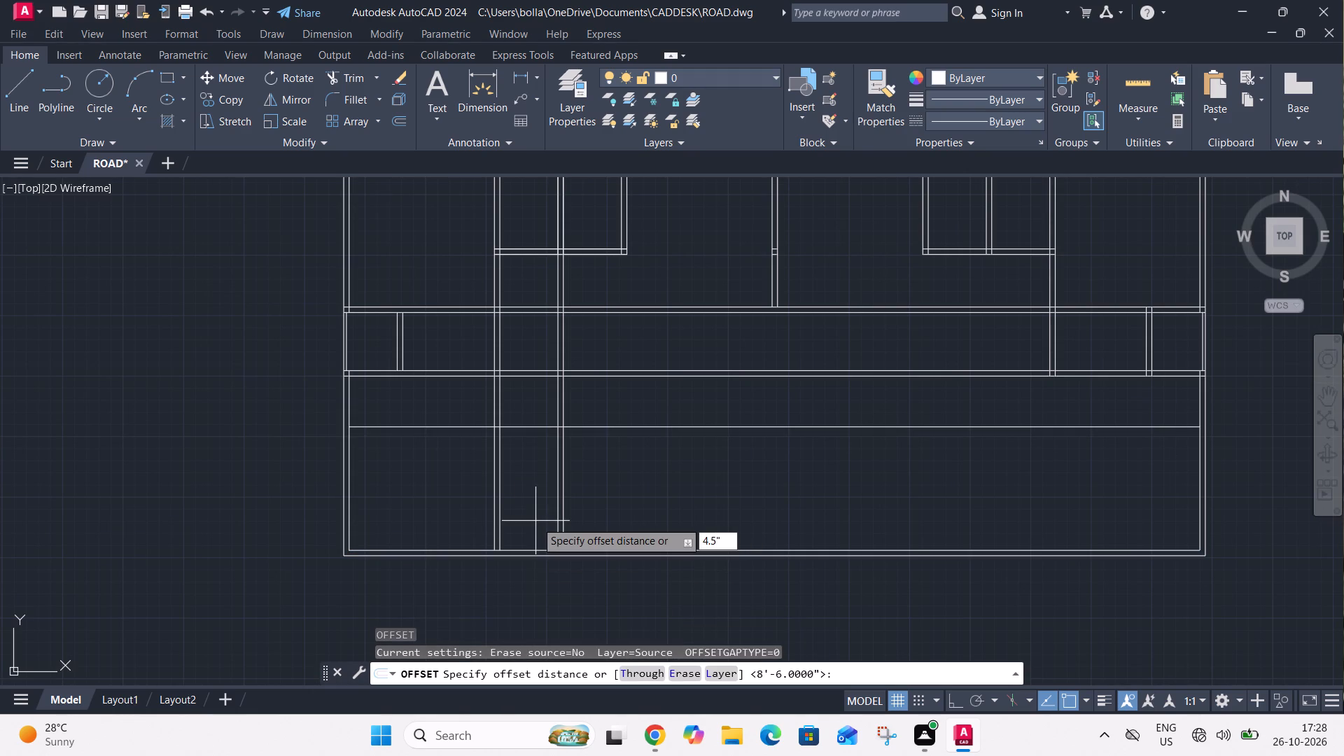
pyautogui.press('Return')
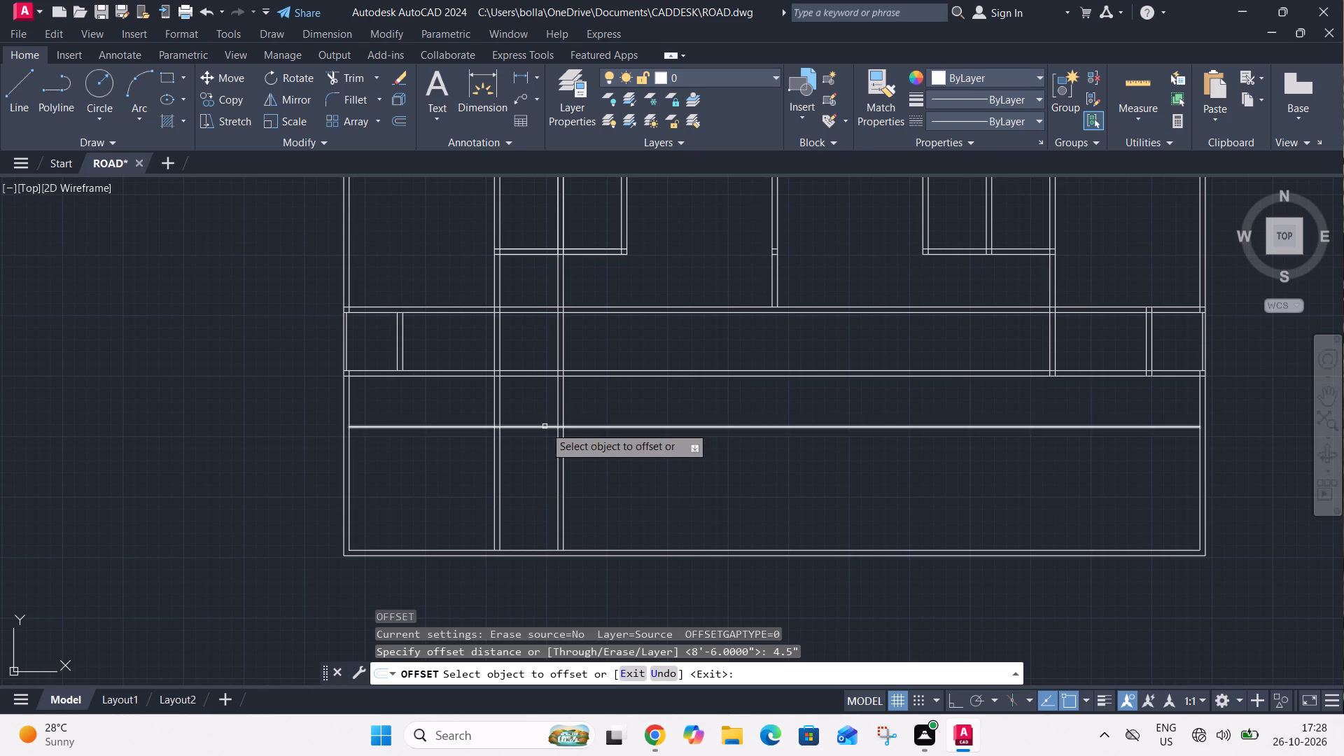
pyautogui.click(545, 426)
pyautogui.click(546, 412)
pyautogui.press('Escape')
# Extend both lines of the right-hand full-height interior wall from the passage's lower wall down to the bottom exterior wall.
pyautogui.moveTo(548, 454); pyautogui.dragTo(547, 455, button='middle')
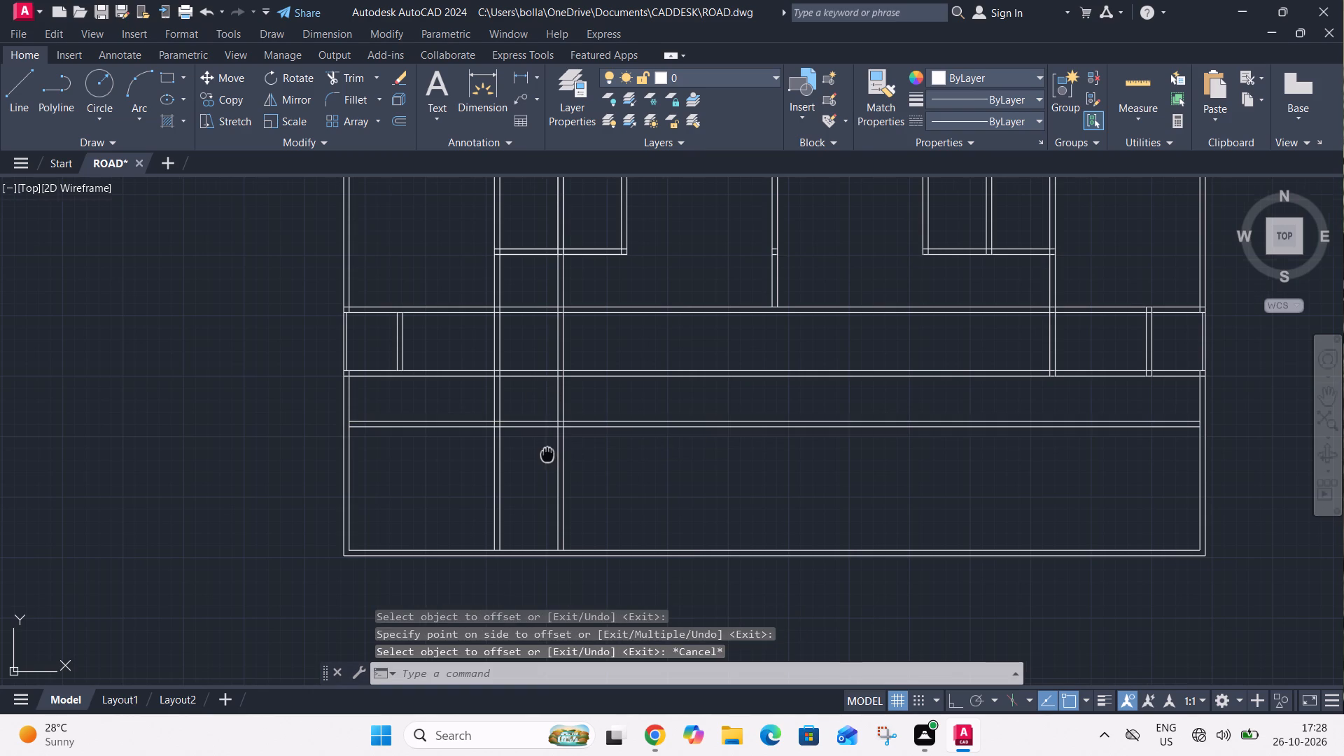
pyautogui.moveTo(547, 455); pyautogui.dragTo(521, 477, button='middle')
pyautogui.scroll(-1, 521, 477)
pyautogui.moveTo(590, 496); pyautogui.dragTo(563, 484, button='middle')
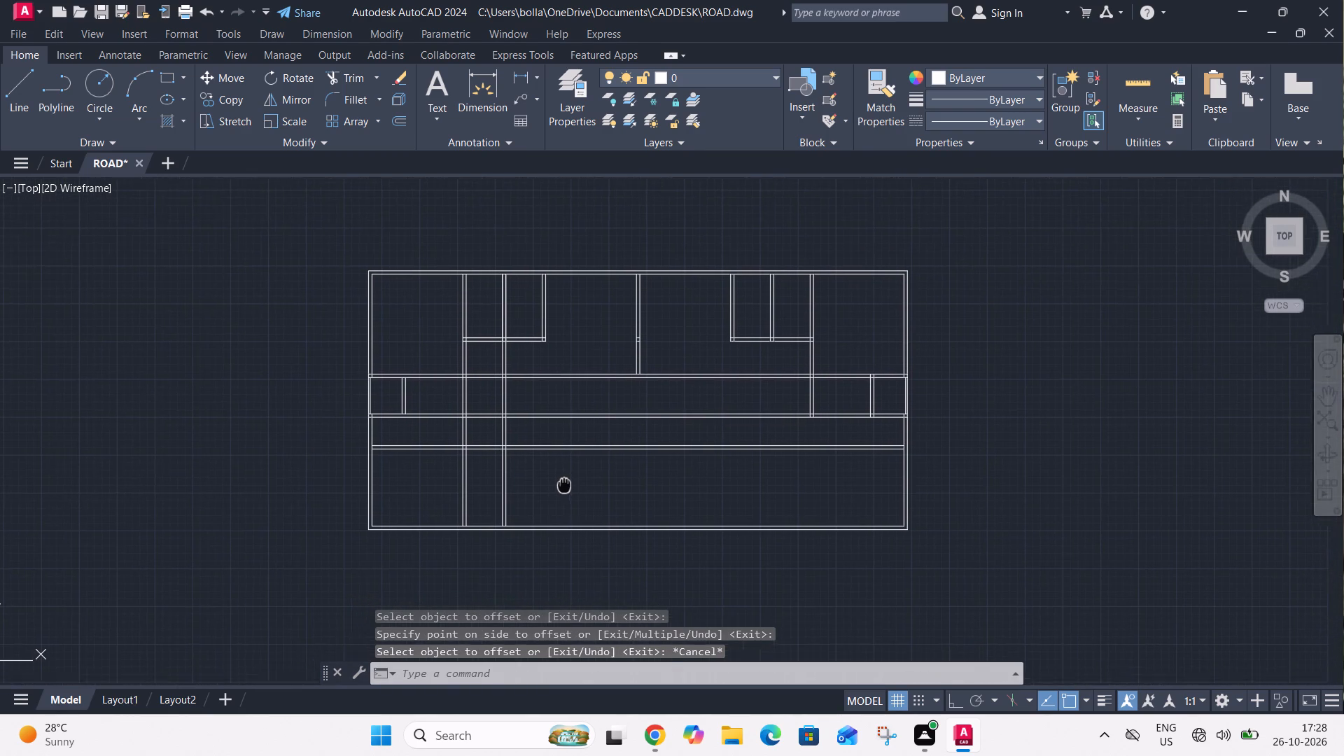
pyautogui.moveTo(563, 484); pyautogui.dragTo(549, 479, button='middle')
pyautogui.moveTo(682, 477); pyautogui.dragTo(539, 471, button='middle')
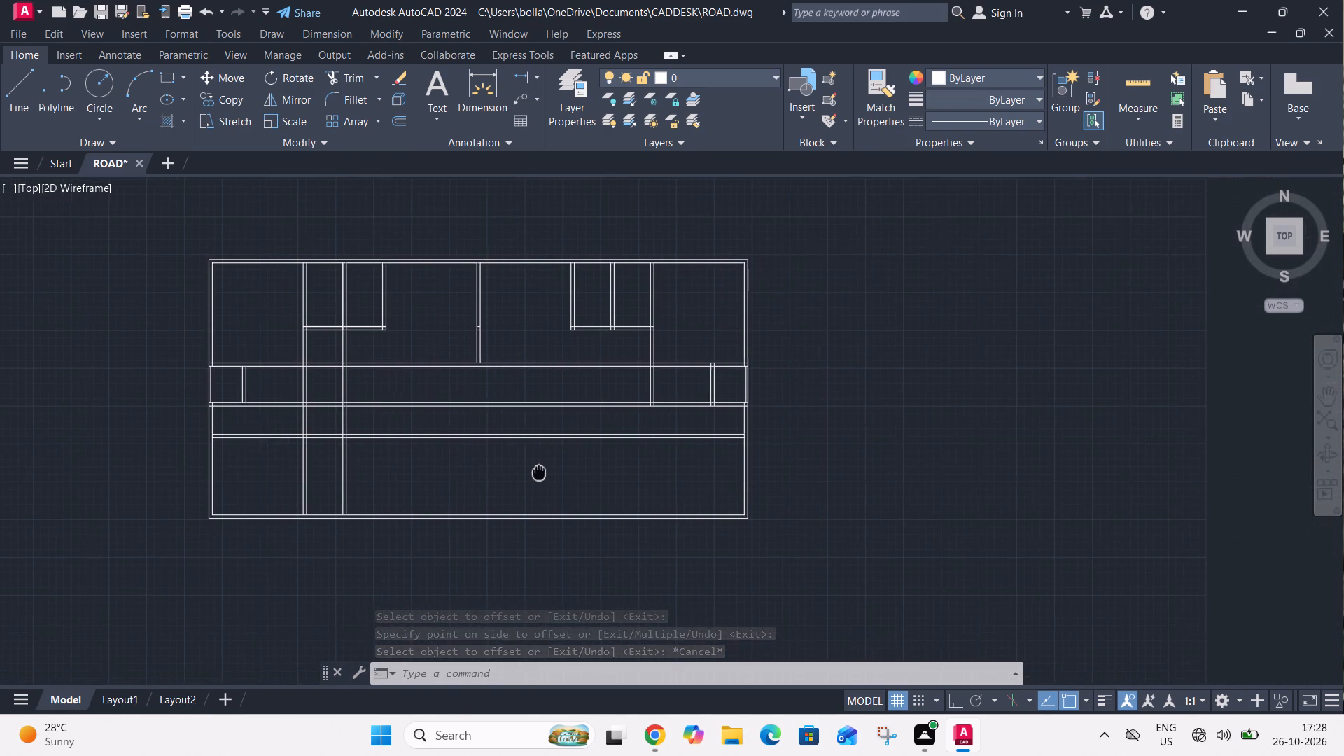
pyautogui.moveTo(539, 471); pyautogui.dragTo(517, 476, button='middle')
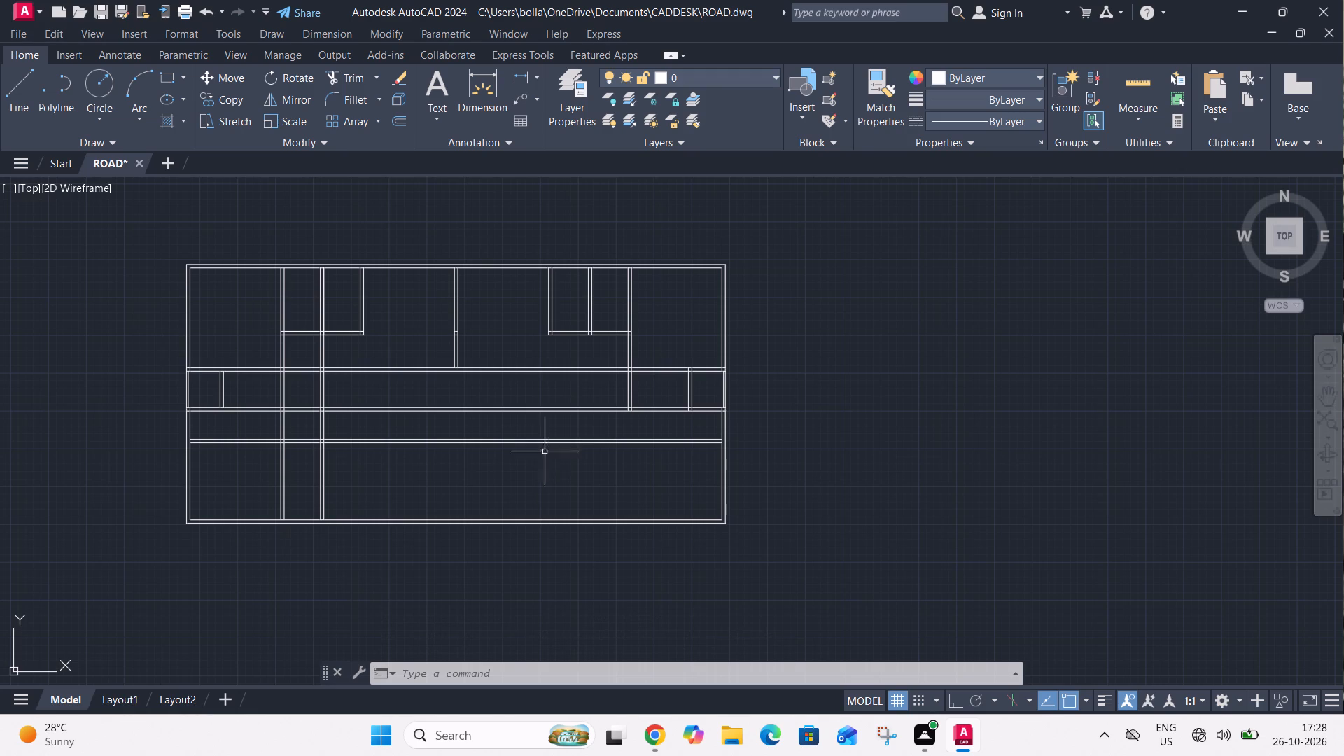
pyautogui.press('e')
pyautogui.press('x')
pyautogui.press('space')
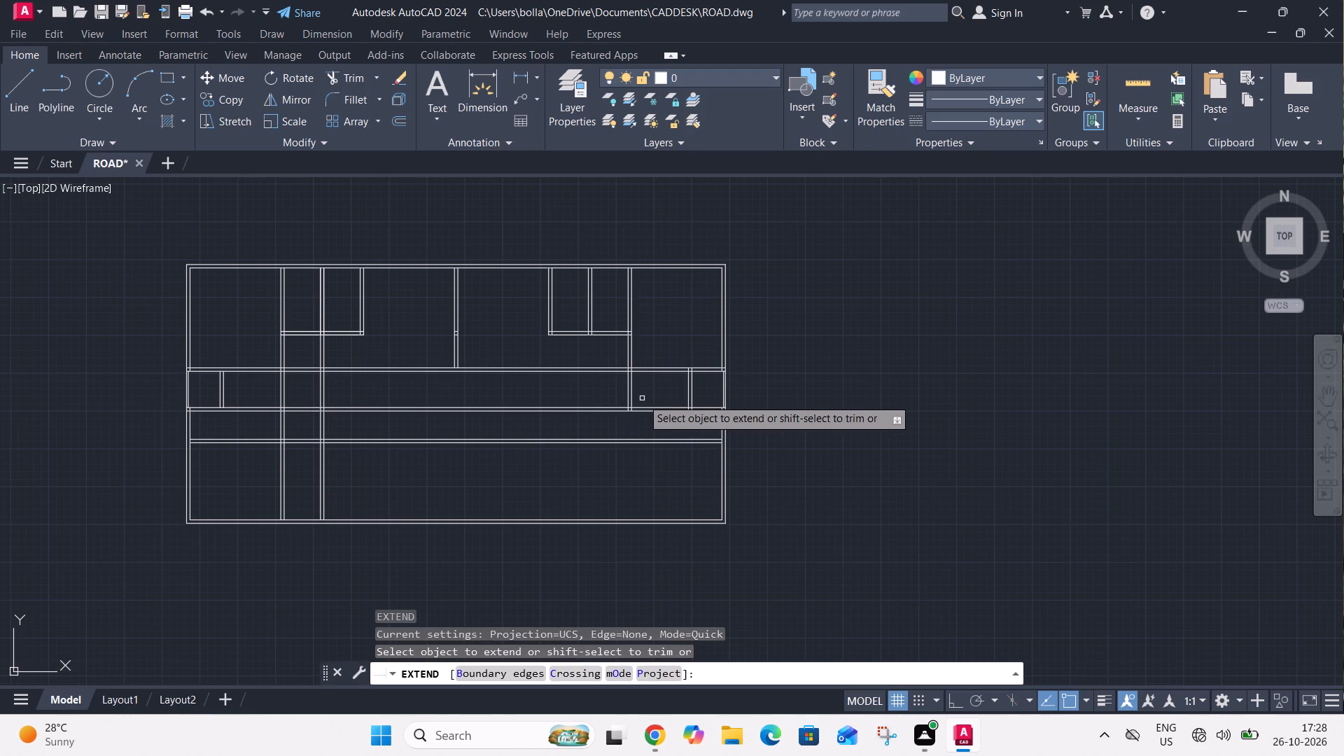
pyautogui.scroll(2, 638, 393)
pyautogui.click(638, 391)
pyautogui.click(589, 393)
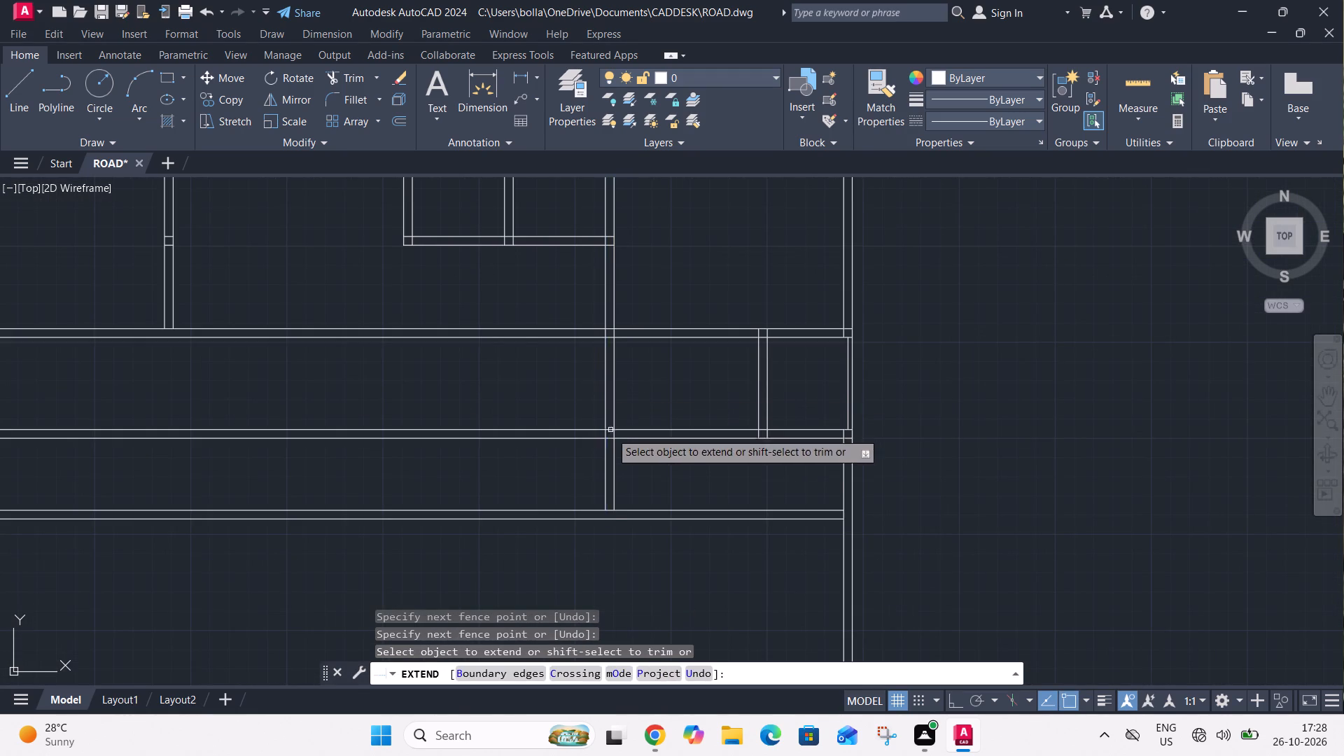
pyautogui.click(630, 463)
pyautogui.click(587, 477)
pyautogui.click(622, 482)
pyautogui.click(570, 491)
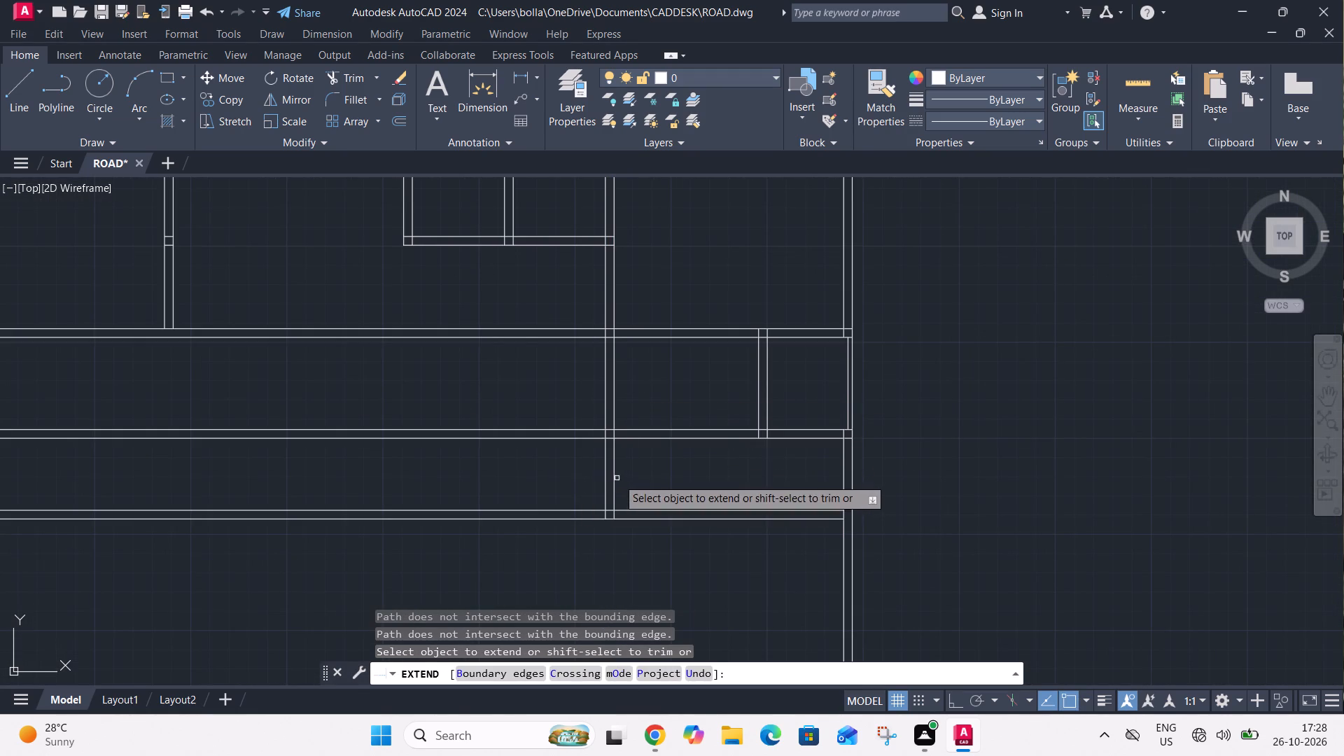
pyautogui.moveTo(617, 493); pyautogui.dragTo(655, 384, button='middle')
pyautogui.click(668, 376)
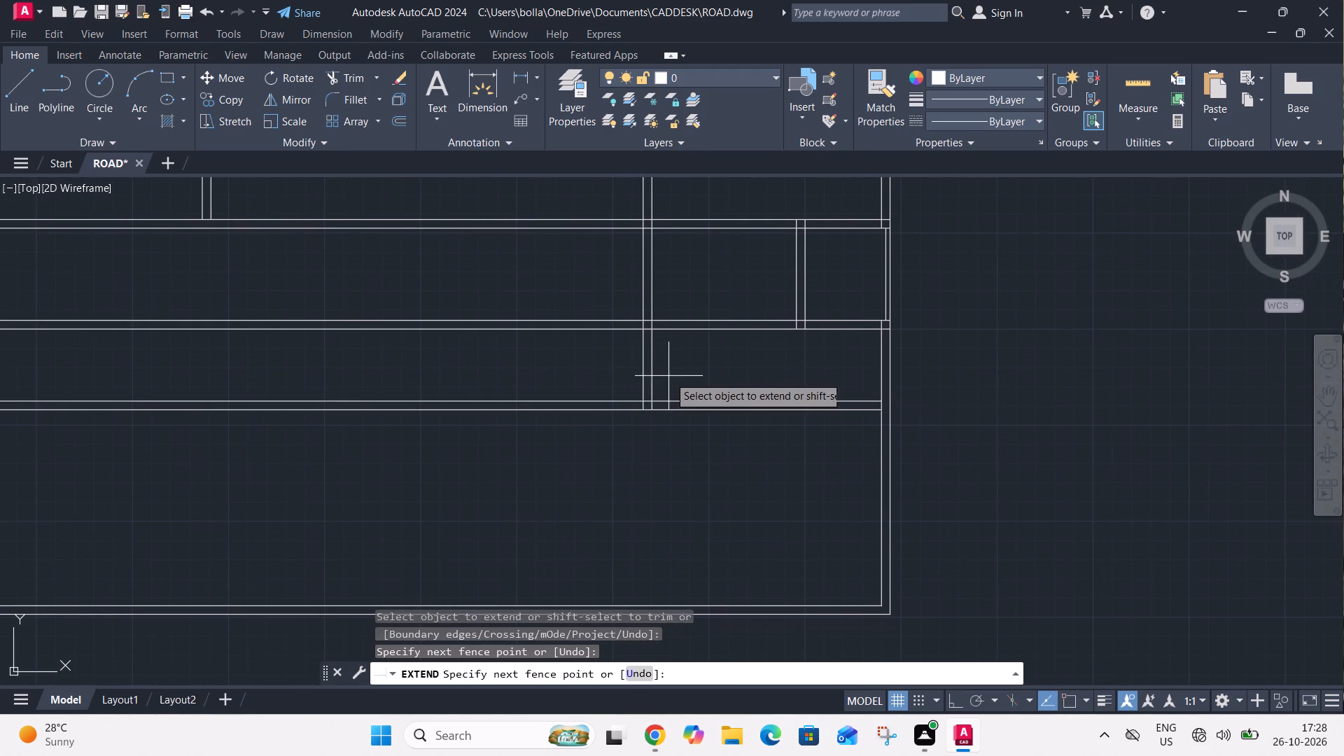
pyautogui.click(632, 378)
pyautogui.press('Escape')
# Offset the left line of the right-hand full-height interior wall 4' to the left.
pyautogui.scroll(-2, 645, 435)
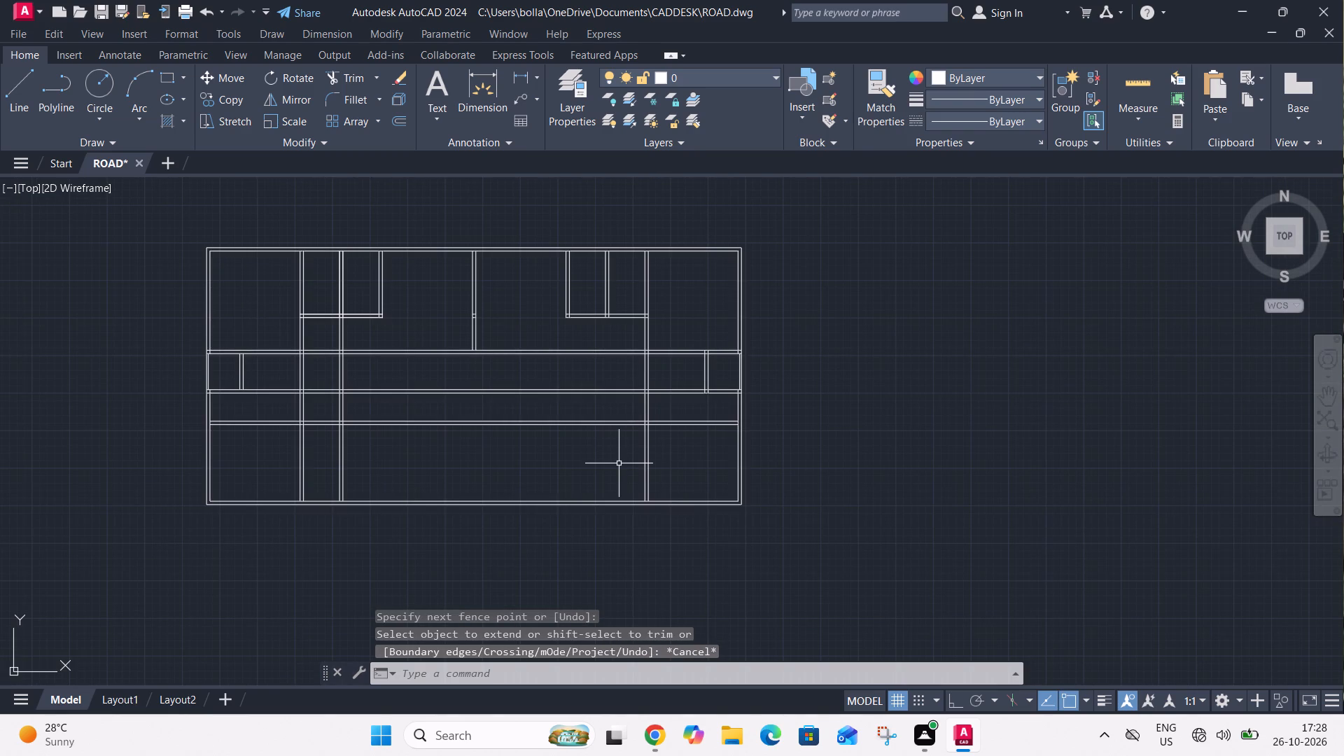
pyautogui.write('O')
pyautogui.press('space')
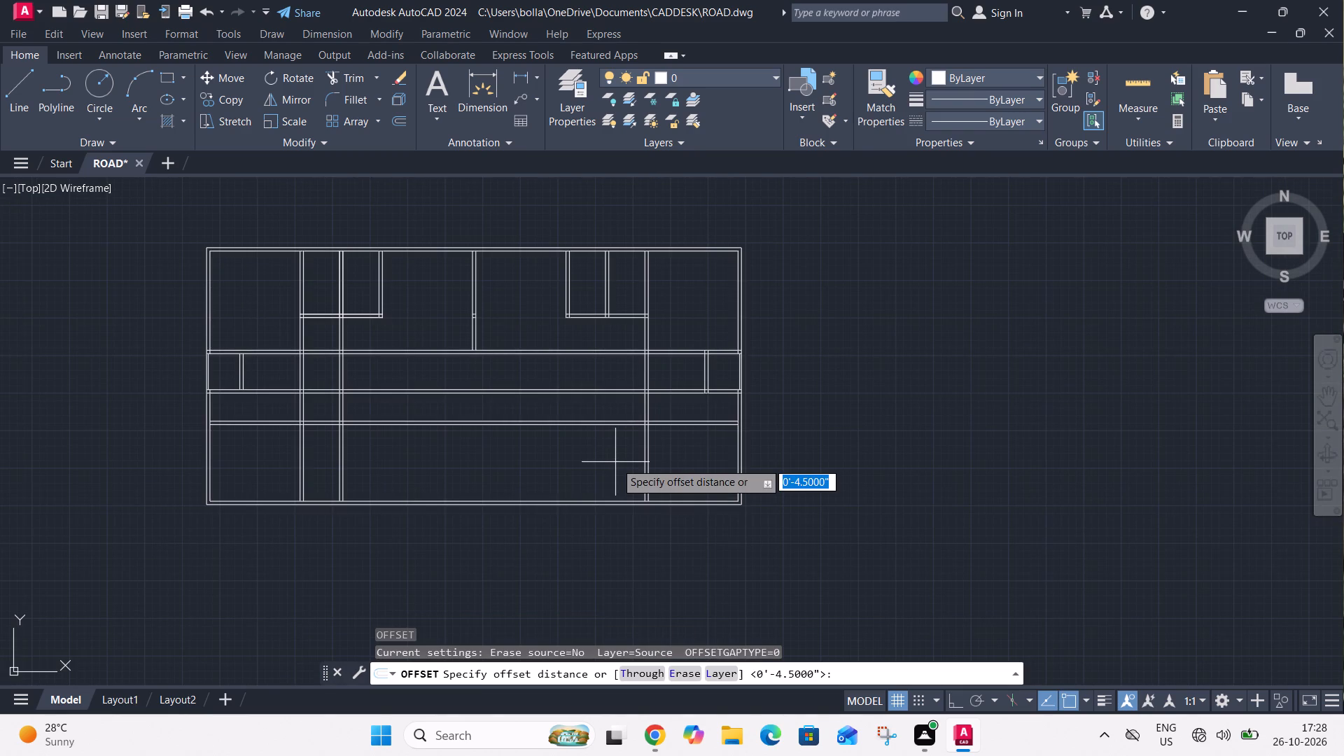
pyautogui.write("4'")
pyautogui.press('Return')
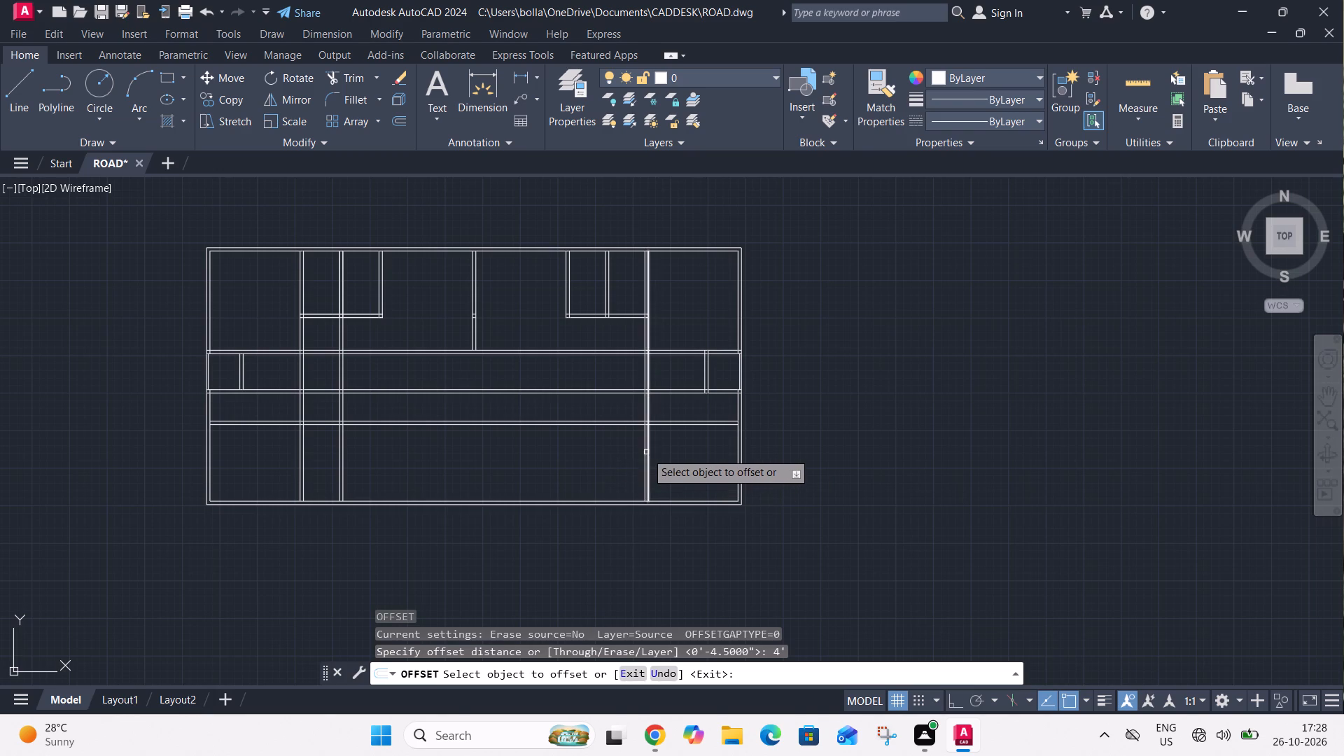
pyautogui.scroll(1, 643, 452)
pyautogui.click(643, 454)
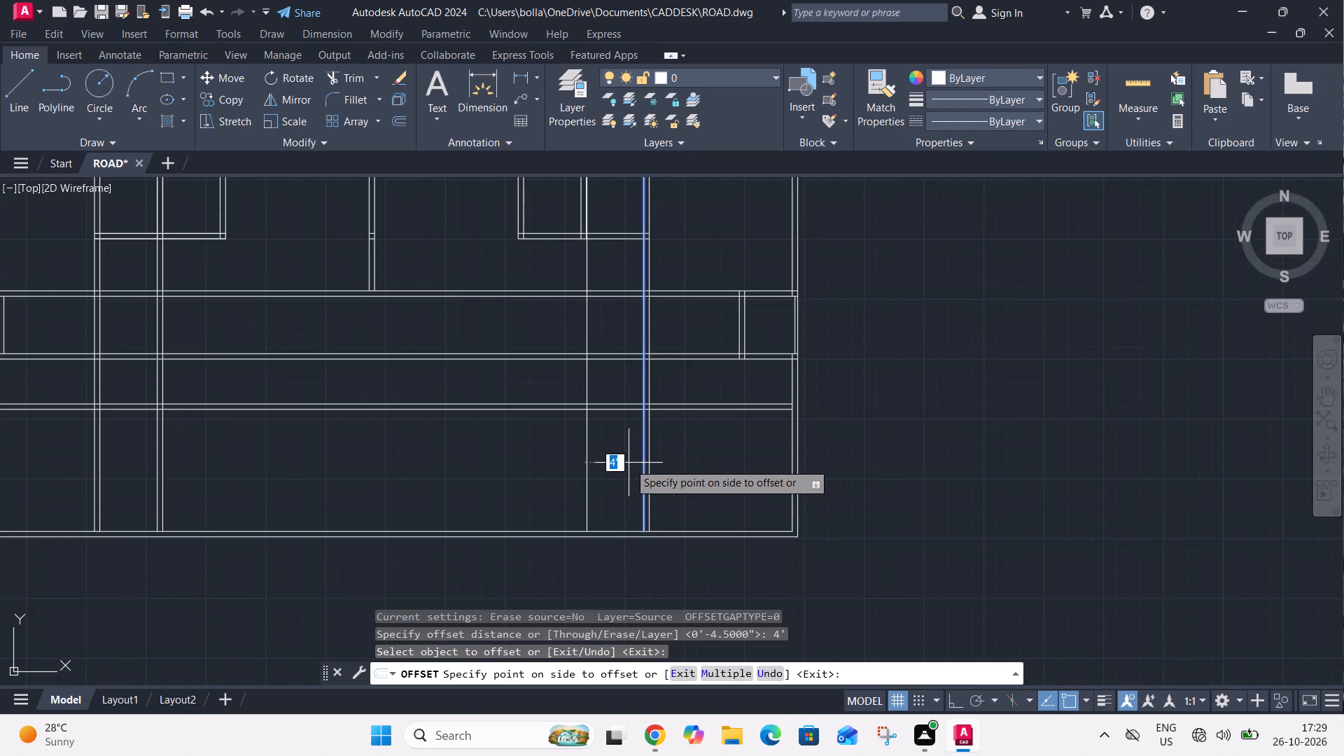
pyautogui.click(629, 463)
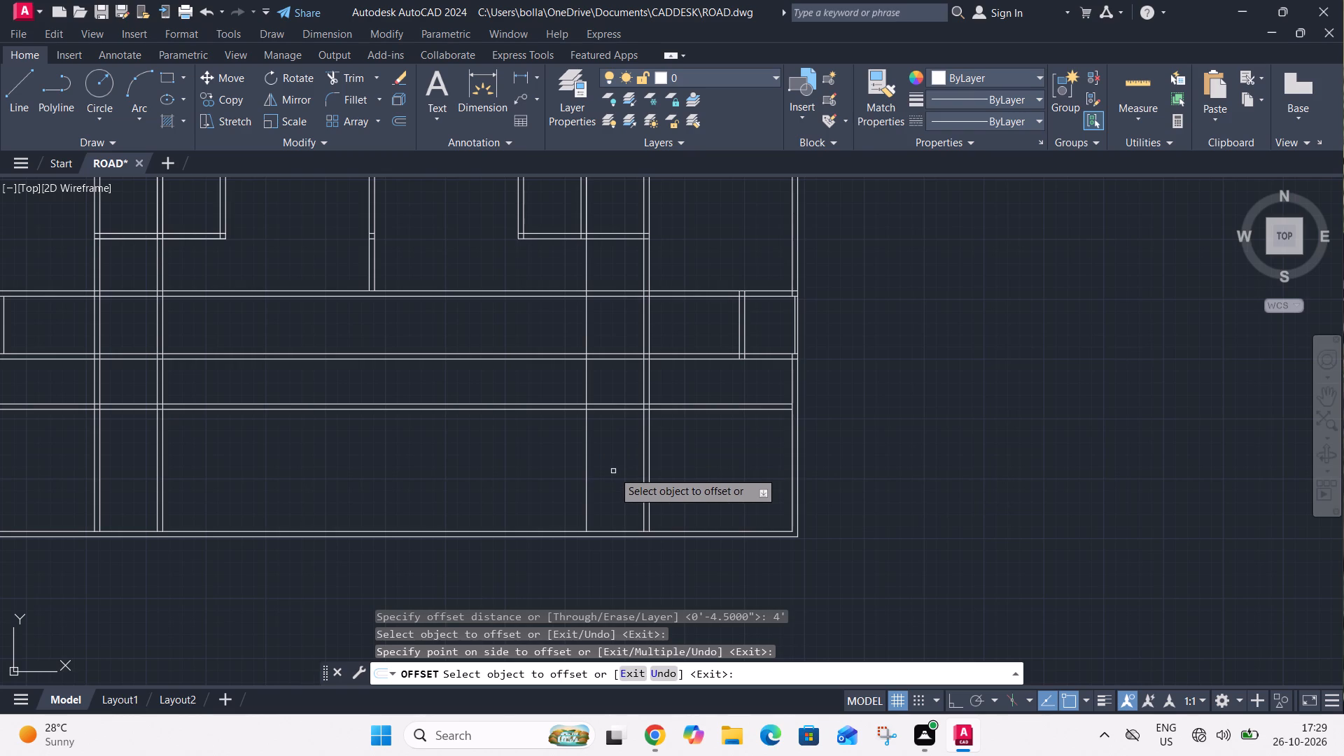
pyautogui.press('Escape')
# Offset the new vertical line 4.5" to the left as its wall thickness.
pyautogui.write('O 4.5"')
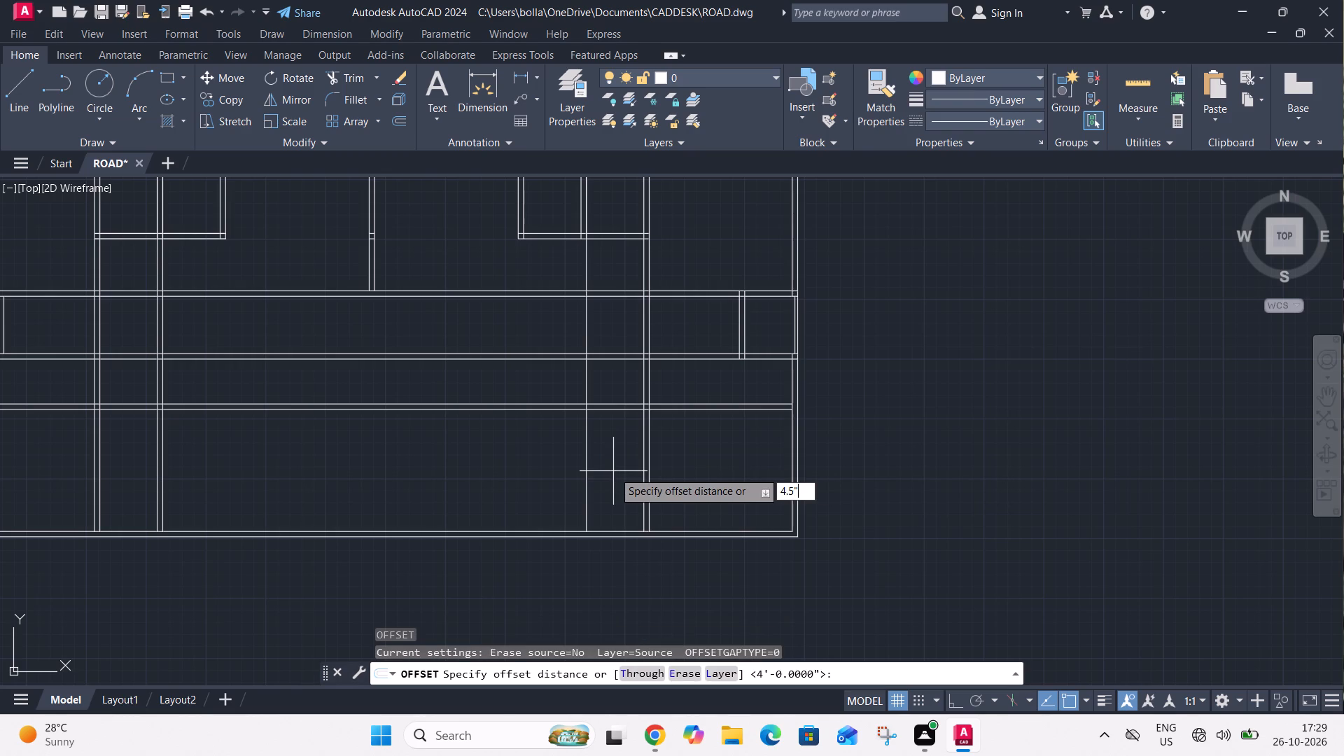
pyautogui.press('Return')
pyautogui.scroll(1, 638, 561)
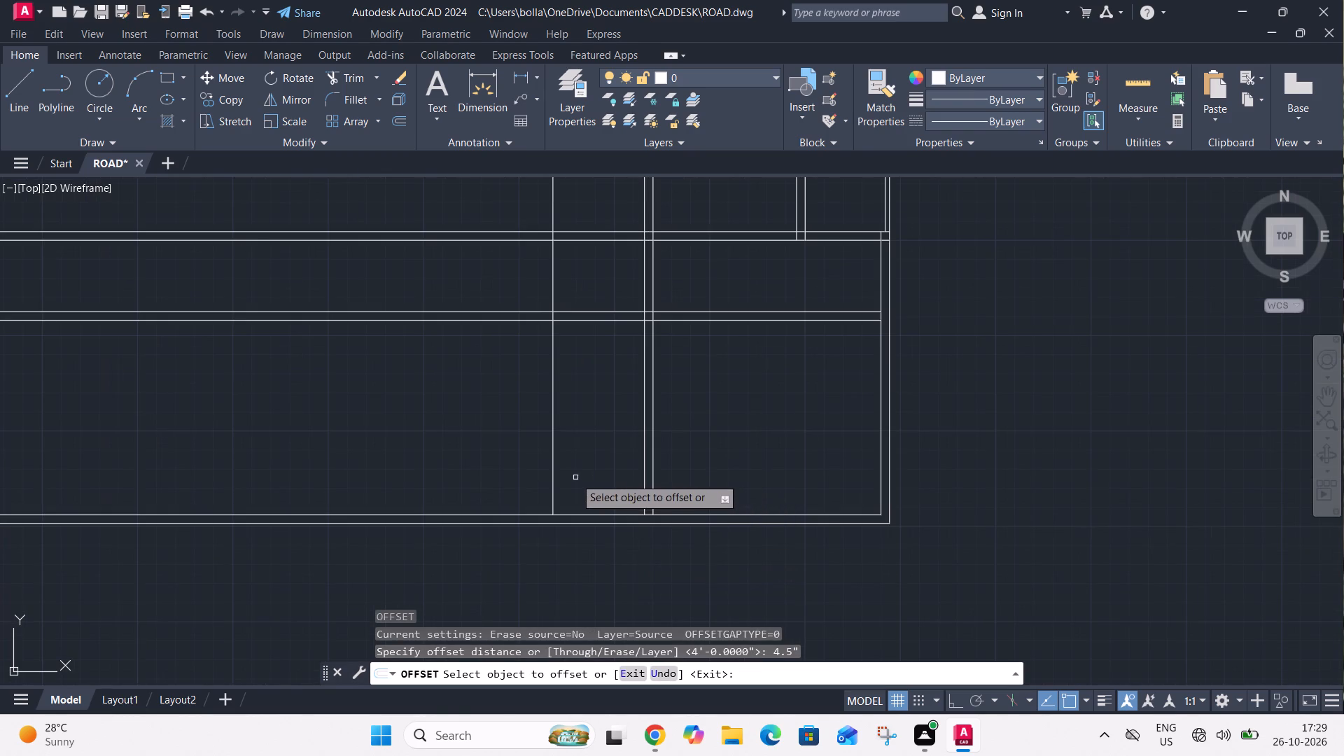
pyautogui.click(552, 486)
pyautogui.click(537, 486)
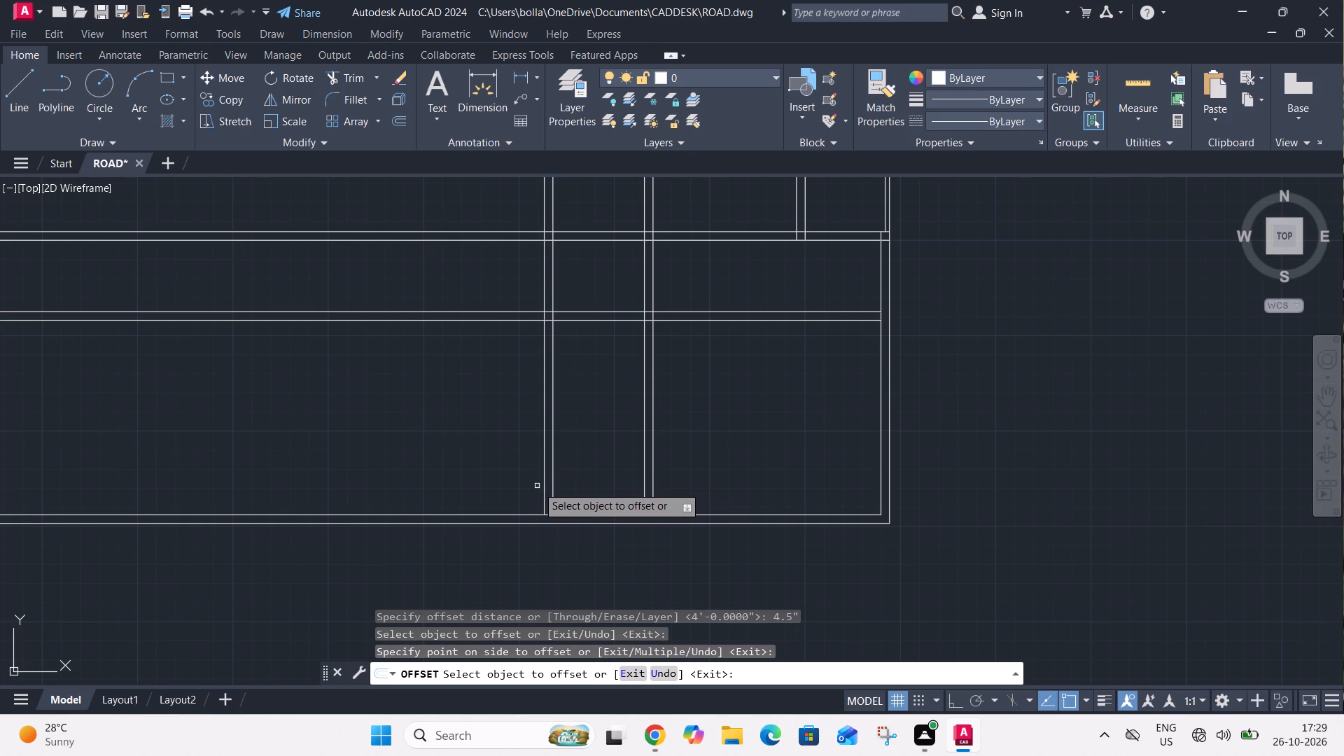
pyautogui.press('Escape')
# Trim both 4' offset vertical walls across the passage, and the left one also between the small rooms and the passage.
pyautogui.scroll(-3, 550, 487)
pyautogui.moveTo(528, 474); pyautogui.dragTo(555, 513, button='middle')
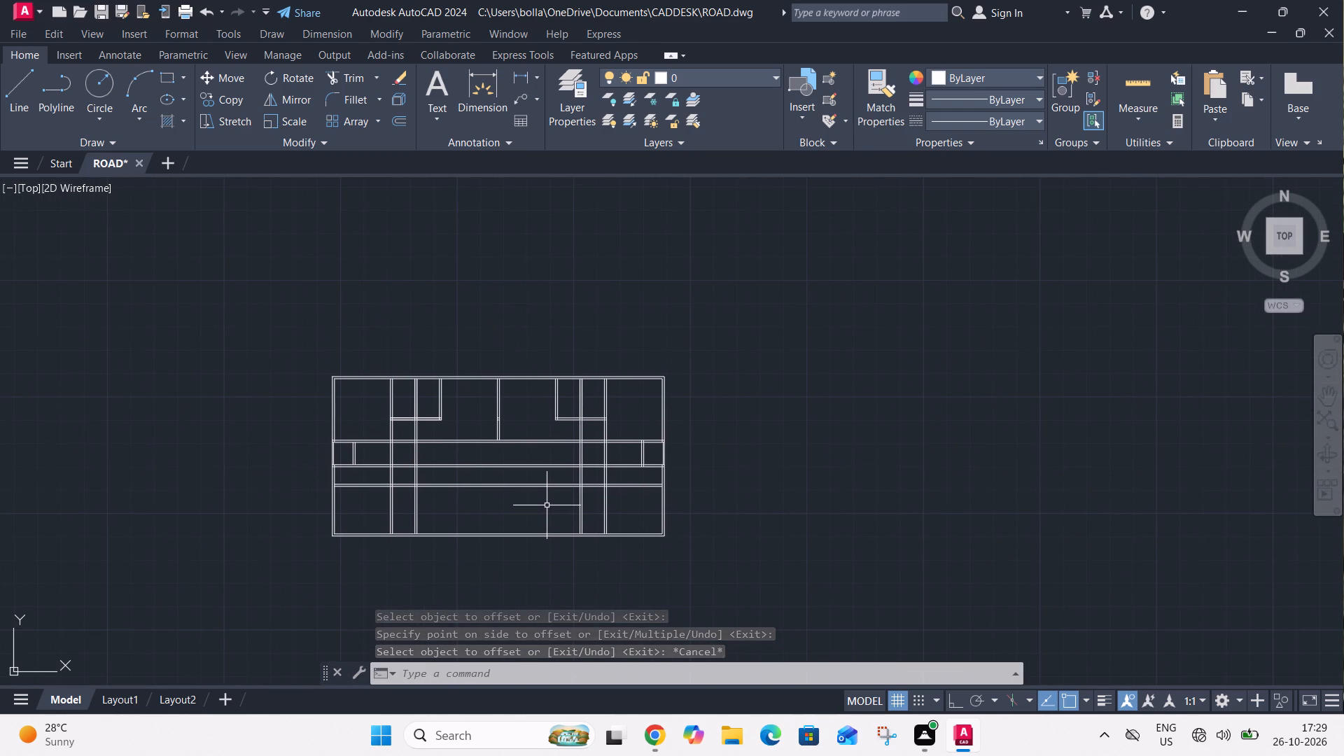
pyautogui.write('TR')
pyautogui.press('space')
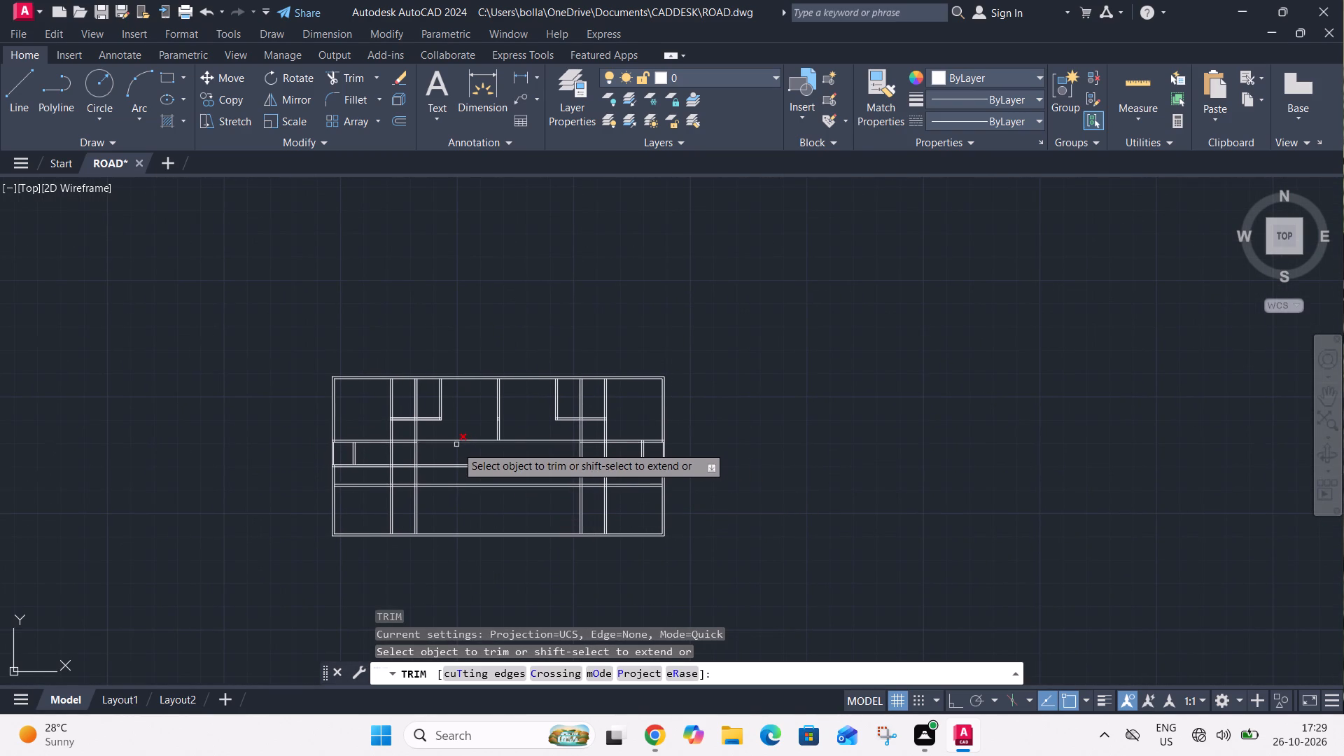
pyautogui.click(429, 429)
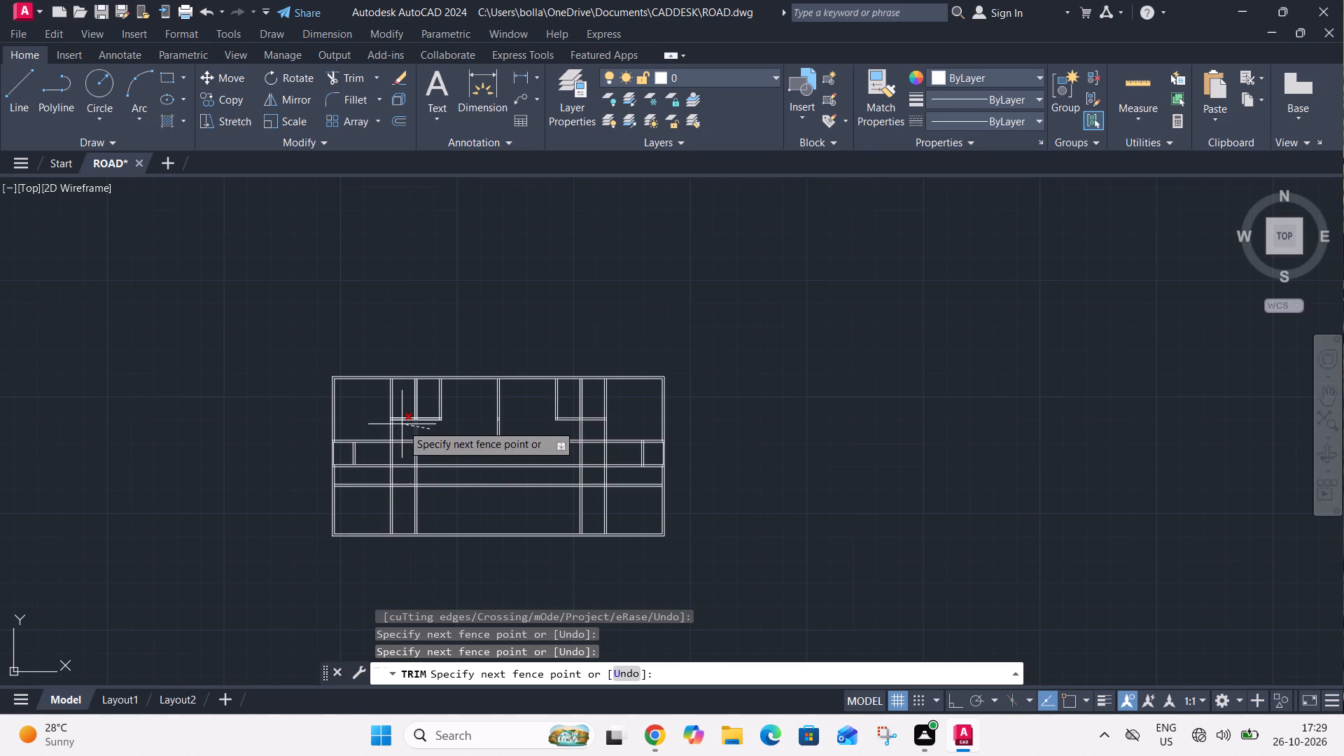
pyautogui.click(402, 424)
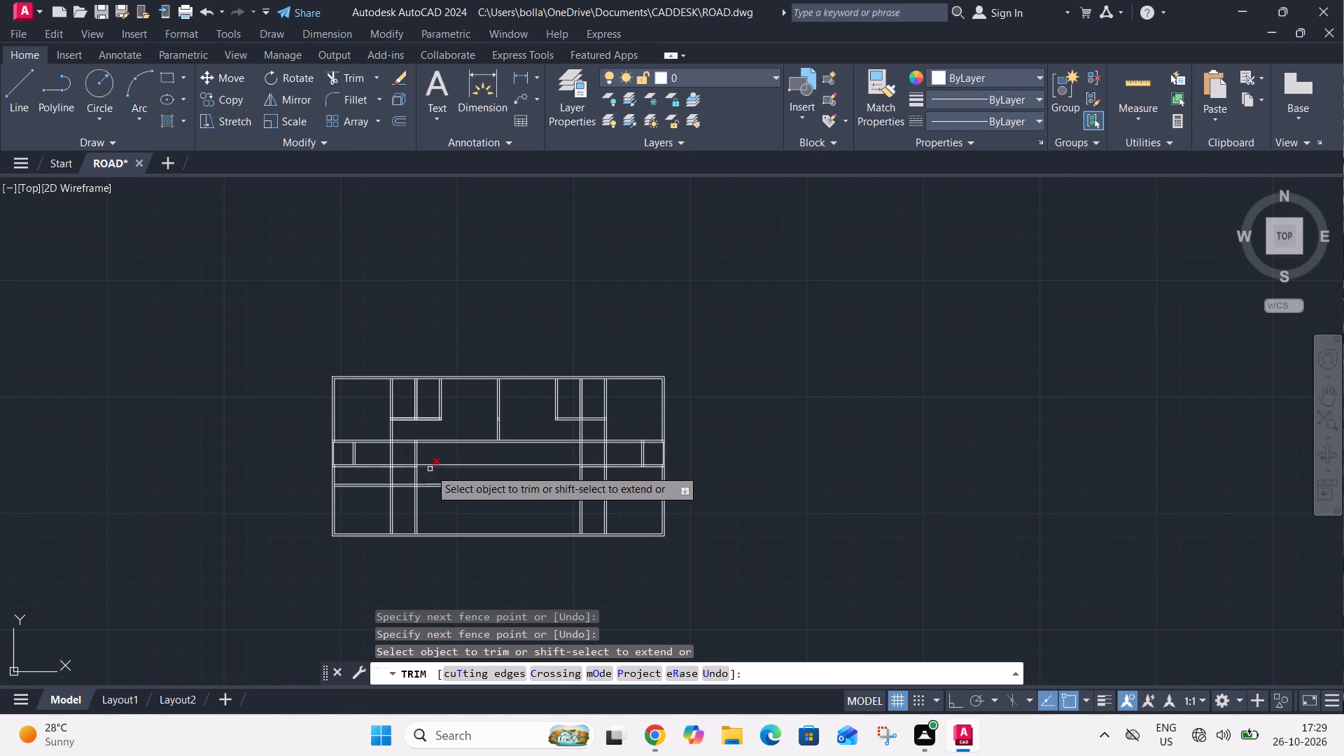
pyautogui.scroll(2, 415, 463)
pyautogui.click(428, 454)
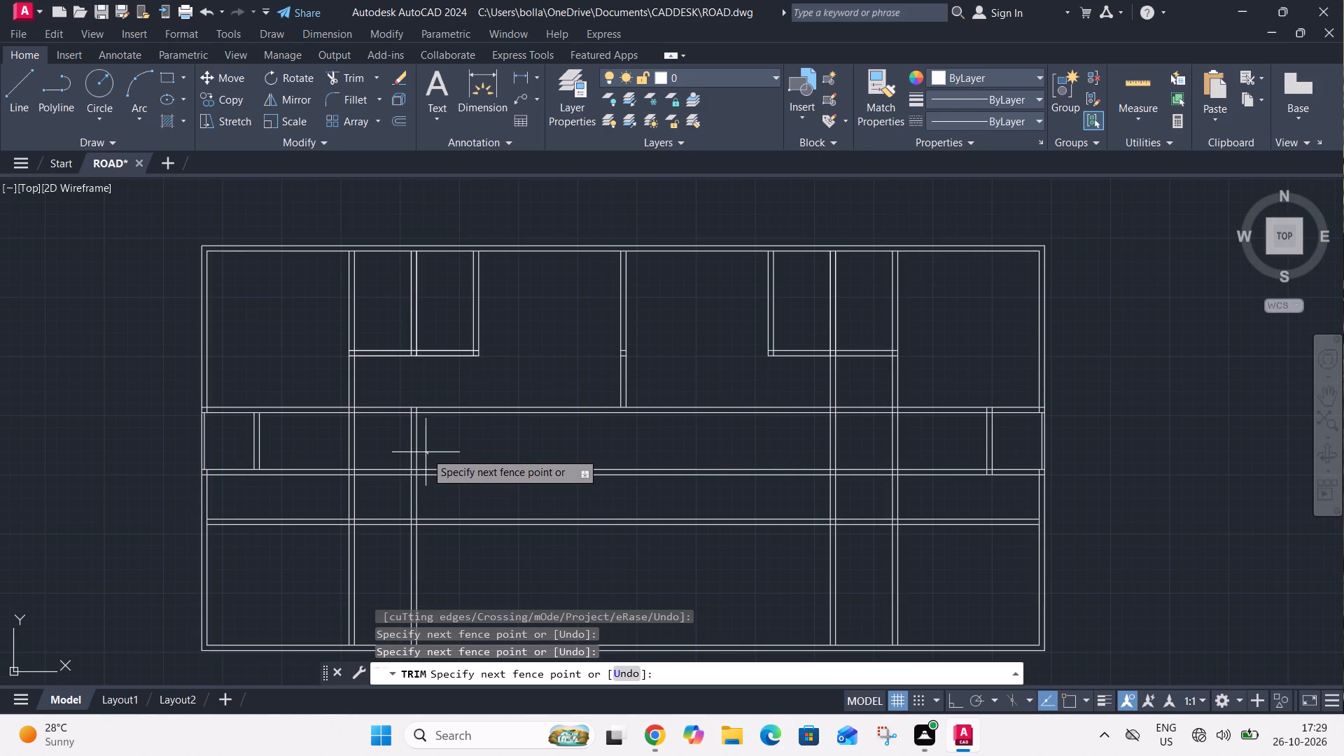
pyautogui.click(390, 449)
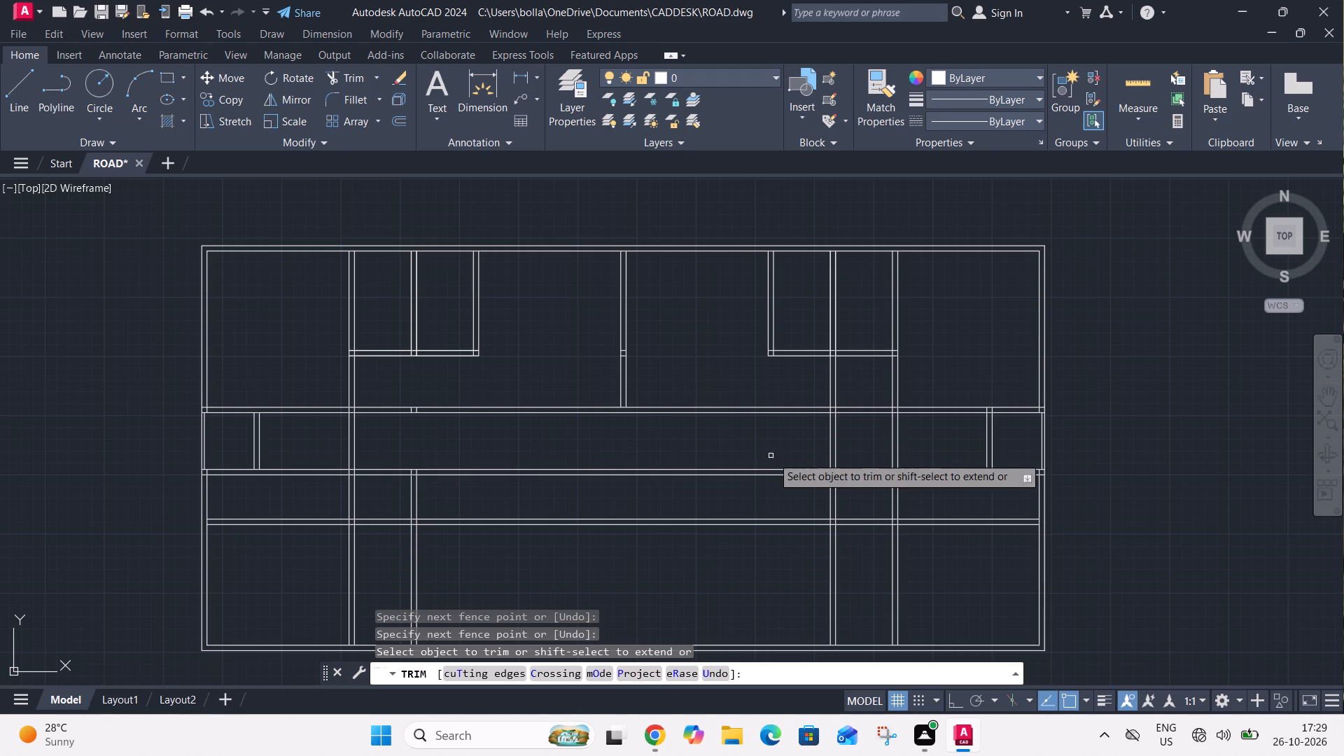
pyautogui.click(855, 446)
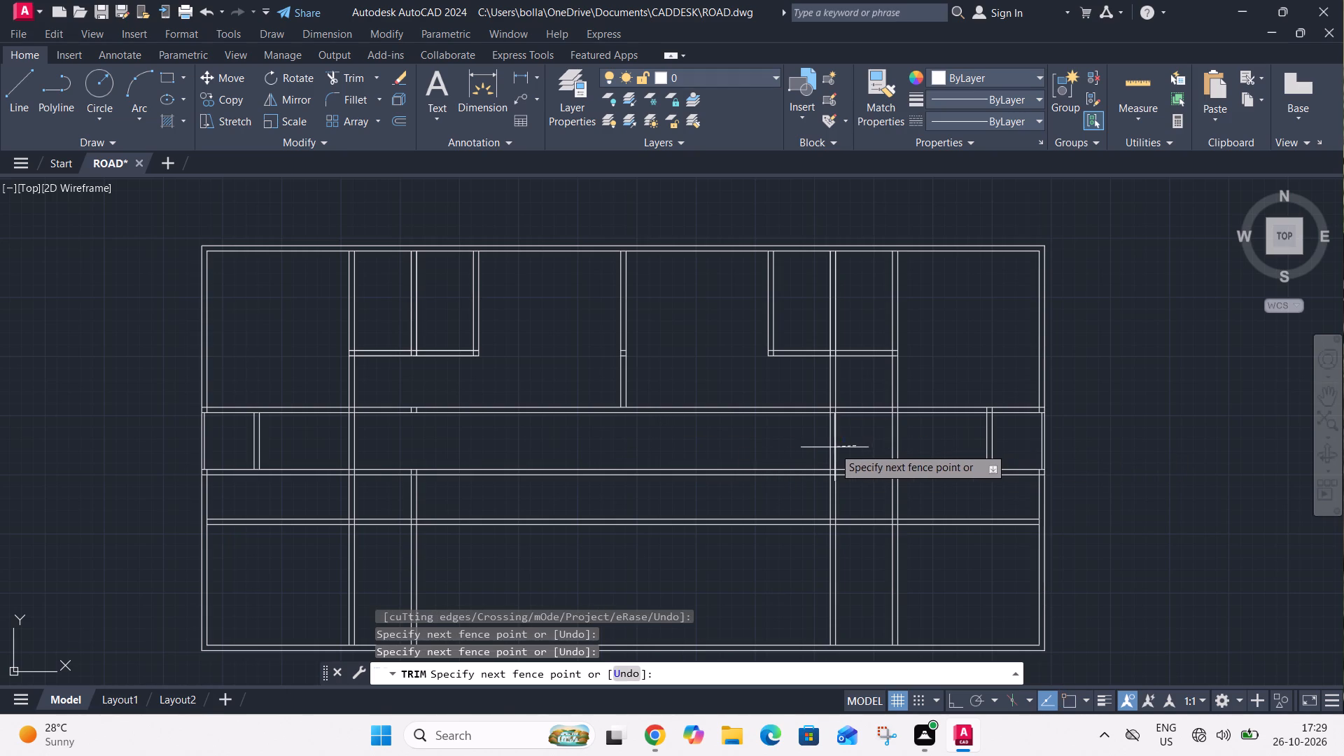
pyautogui.click(817, 451)
pyautogui.press('Escape')
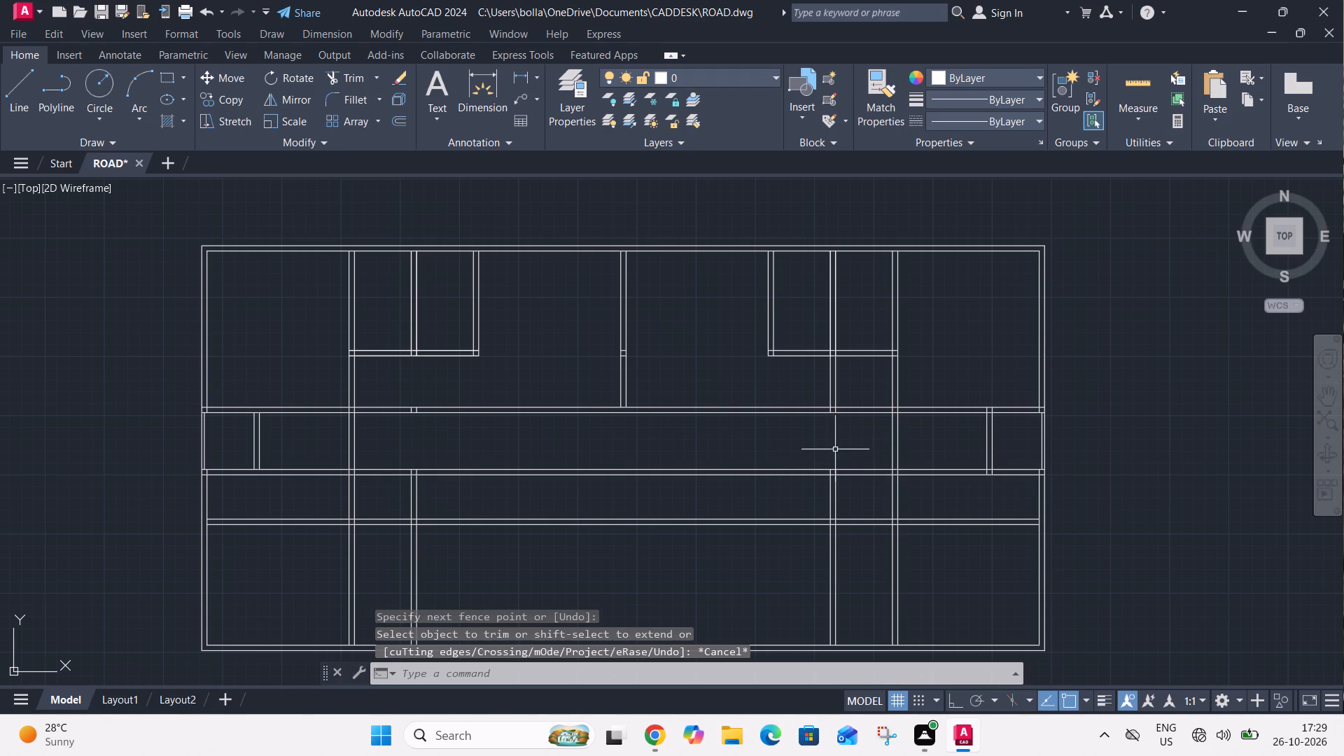
# Erase the two leftover vertical stubs in the passage's upper wall below the left-hand small rooms.
pyautogui.click(398, 391)
pyautogui.click(430, 424)
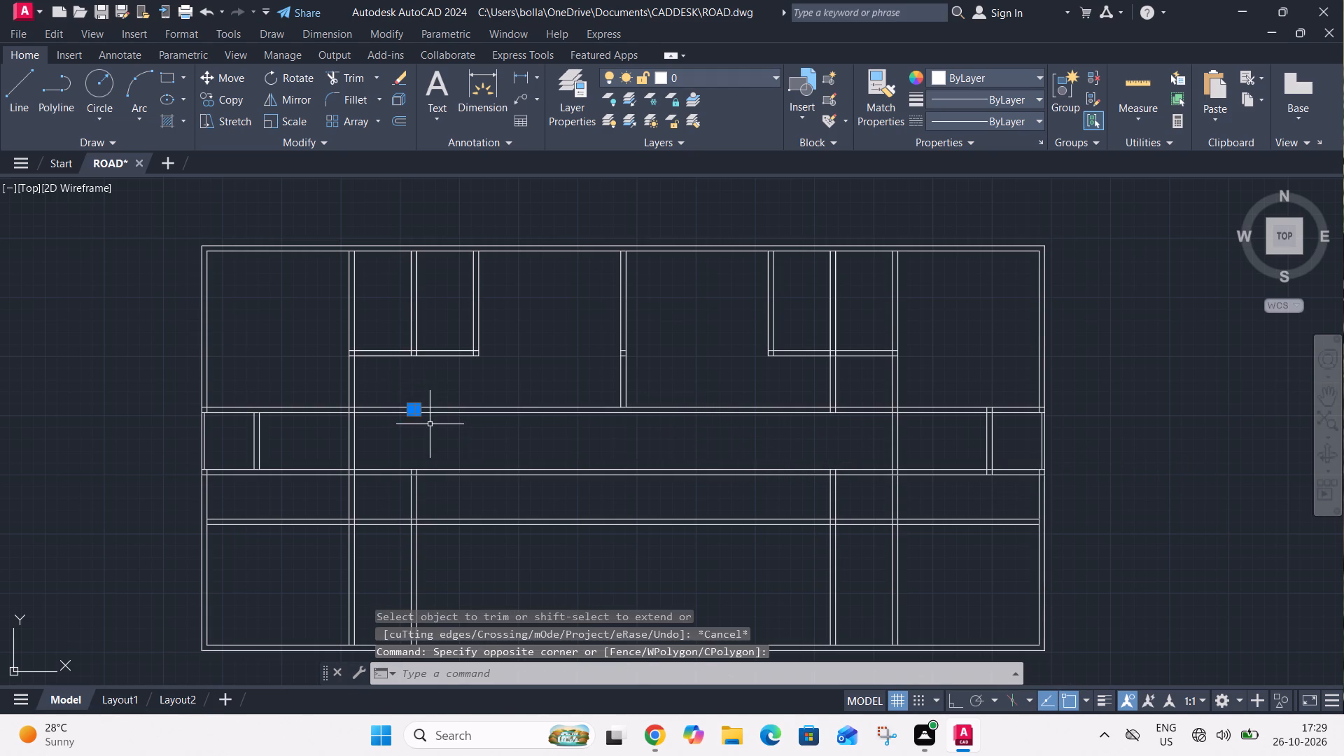
pyautogui.press('Delete')
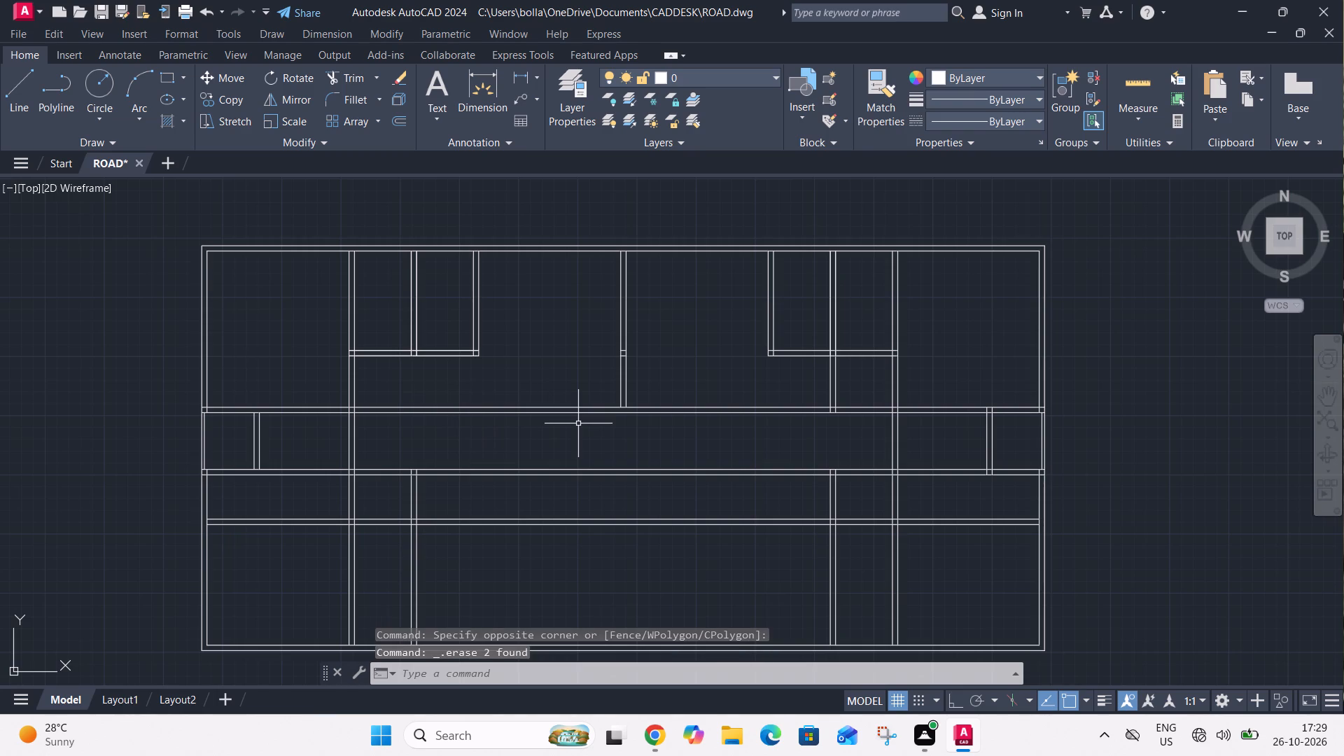
# Offset the left line of the lower area's right inner vertical wall 10' to the left.
pyautogui.press('o')
pyautogui.press('space')
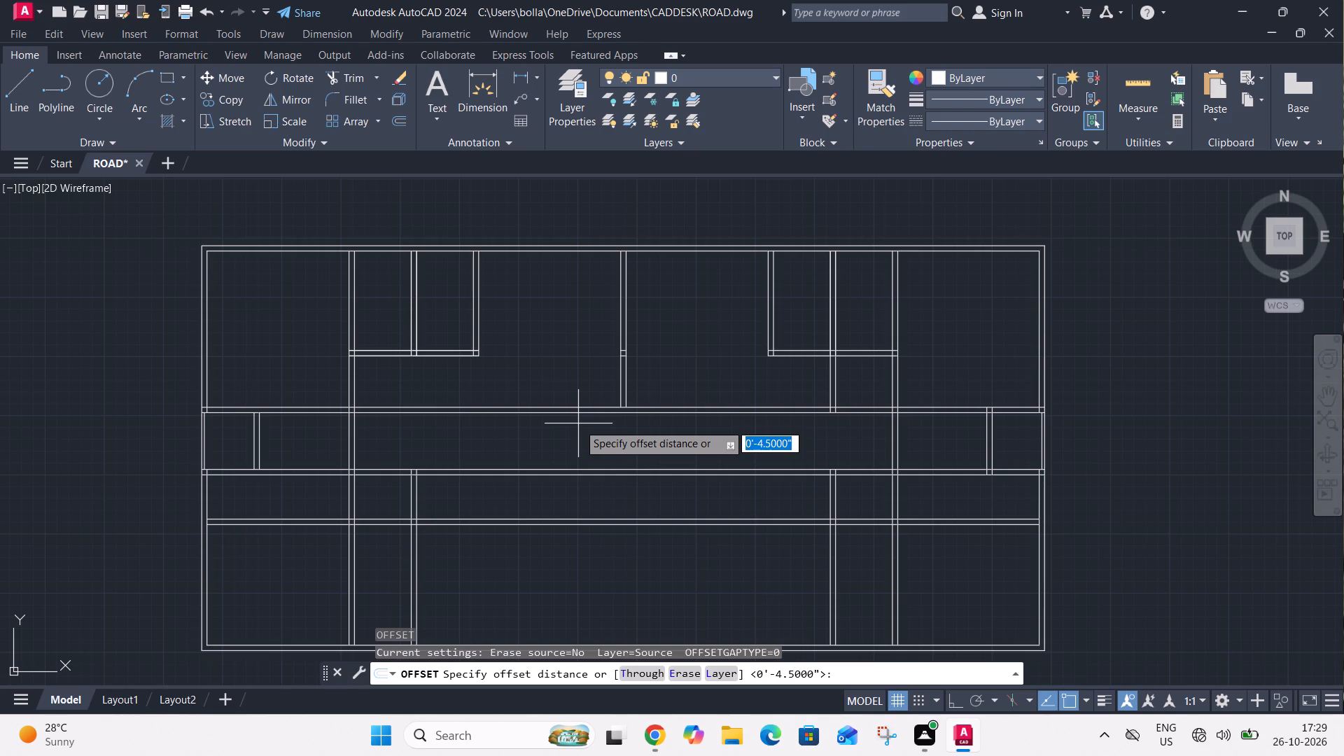
pyautogui.write("10'")
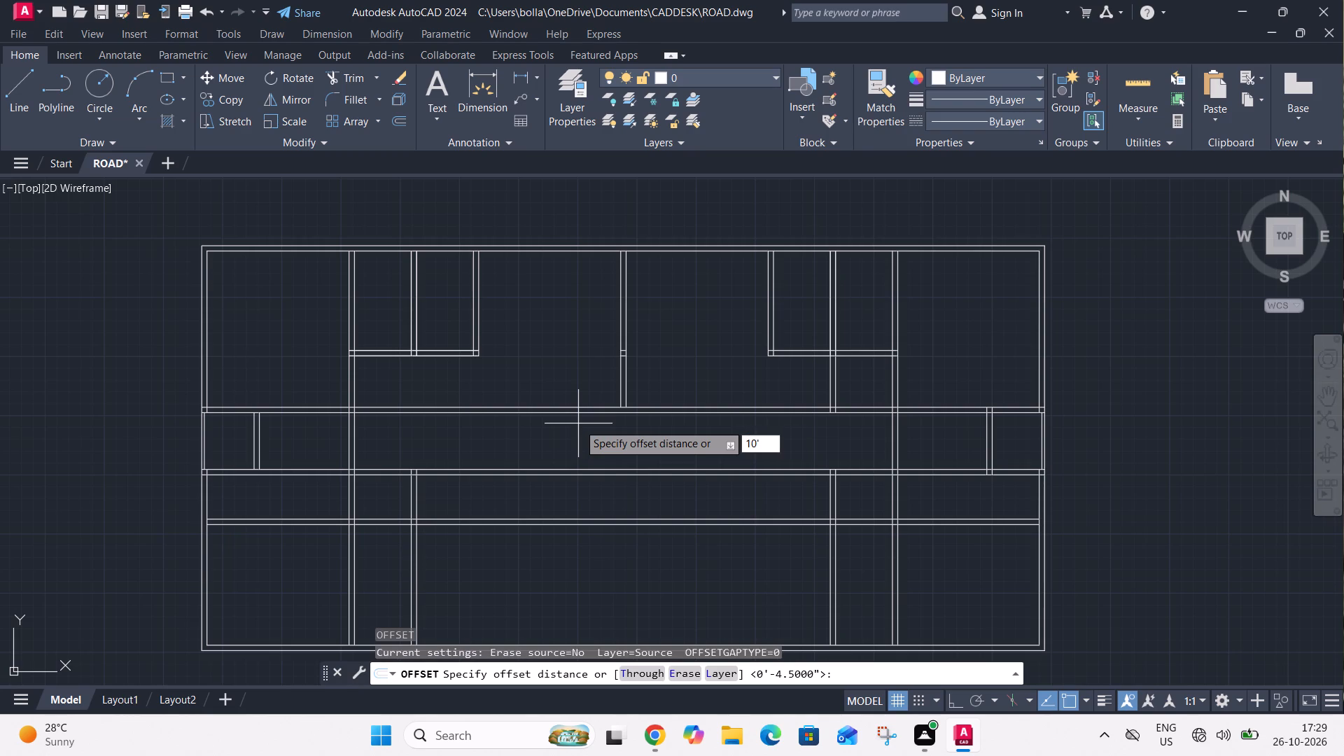
pyautogui.press('Return')
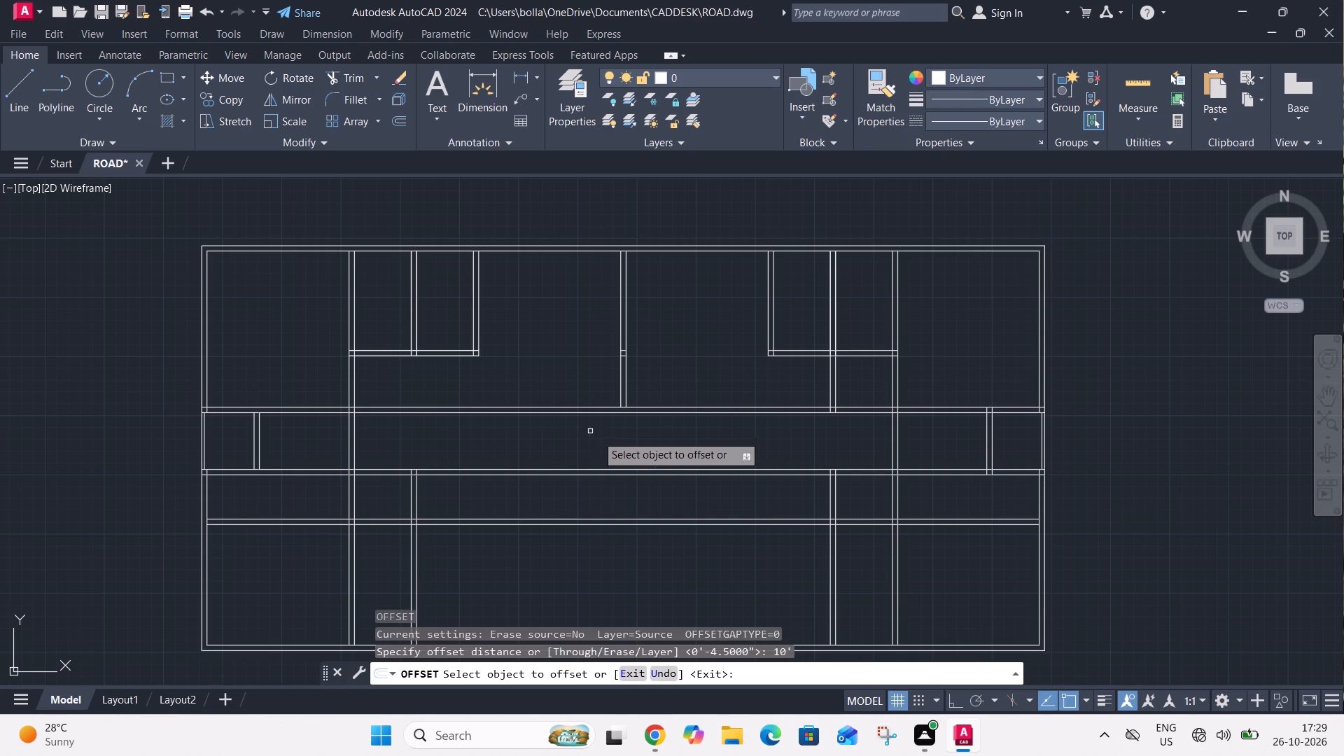
pyautogui.click(830, 543)
pyautogui.click(774, 554)
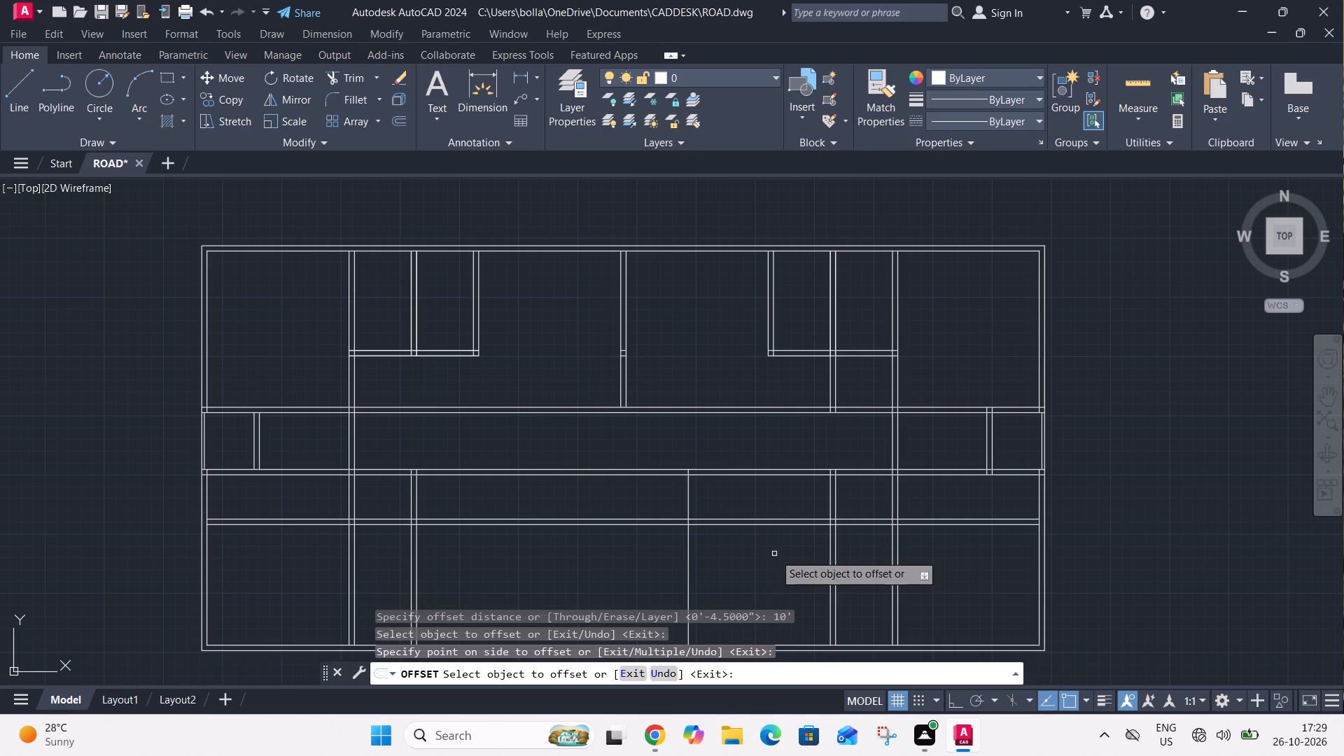
# Offset the right line of the lower area's left inner vertical wall 10' to the right.
pyautogui.moveTo(417, 571); pyautogui.dragTo(430, 575)
pyautogui.click(484, 579)
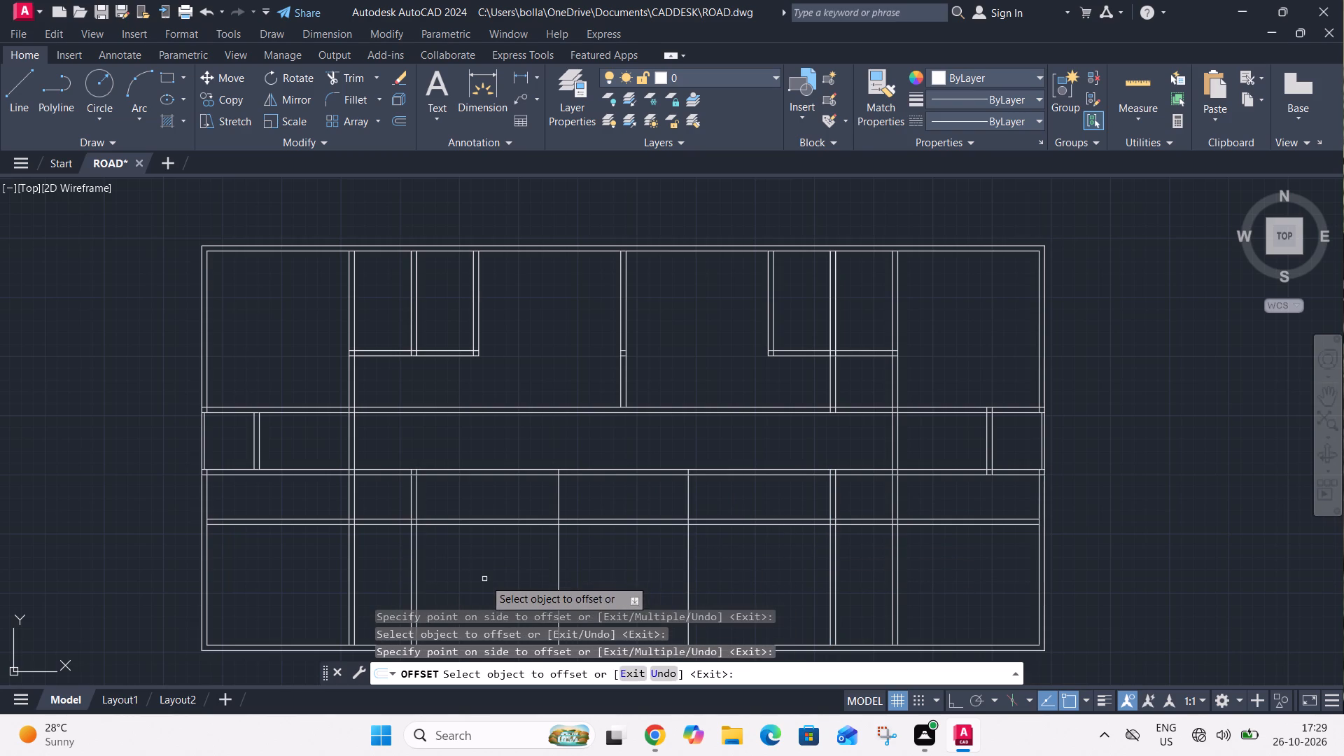
pyautogui.press('Escape')
# Offset the two new vertical lines in the lower area 4.5" toward each other as their wall thicknesses.
pyautogui.write('O 4.5"')
pyautogui.press('Return')
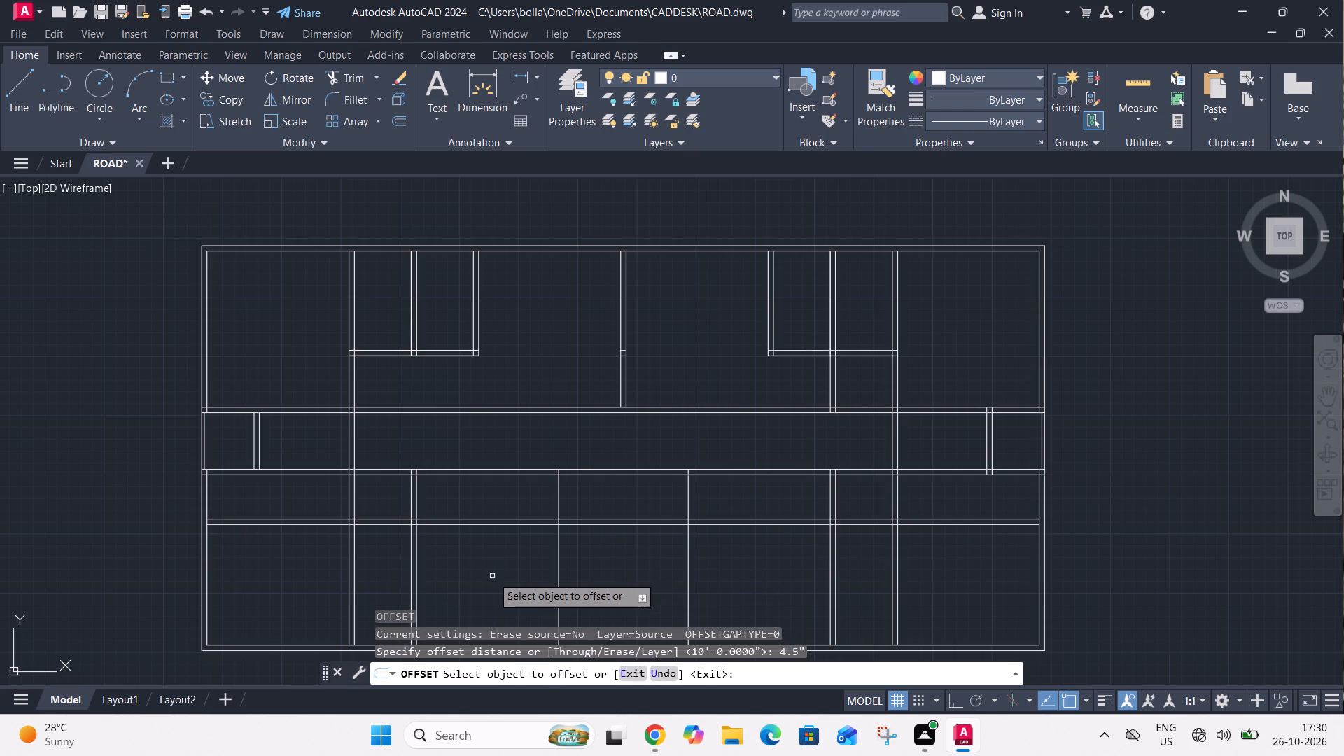
pyautogui.click(561, 587)
pyautogui.click(609, 591)
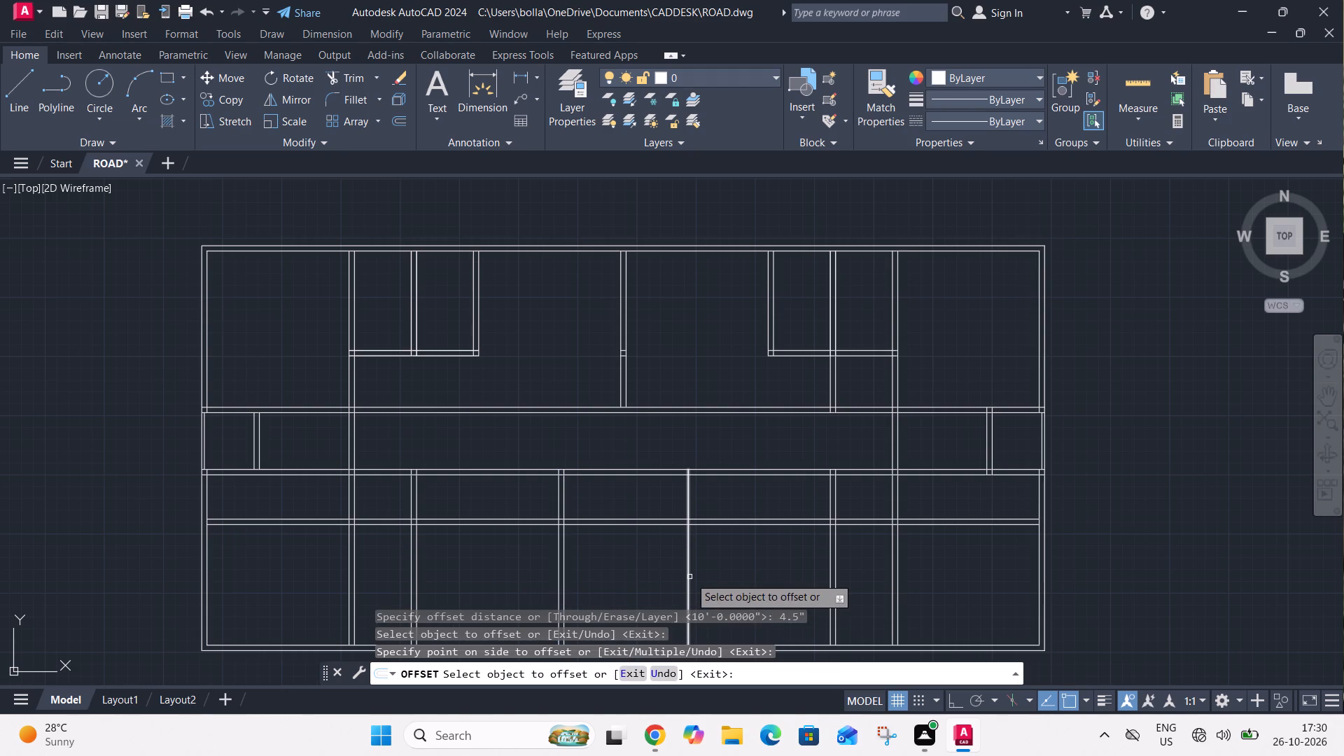
pyautogui.click(689, 577)
pyautogui.click(662, 581)
pyautogui.press('Escape')
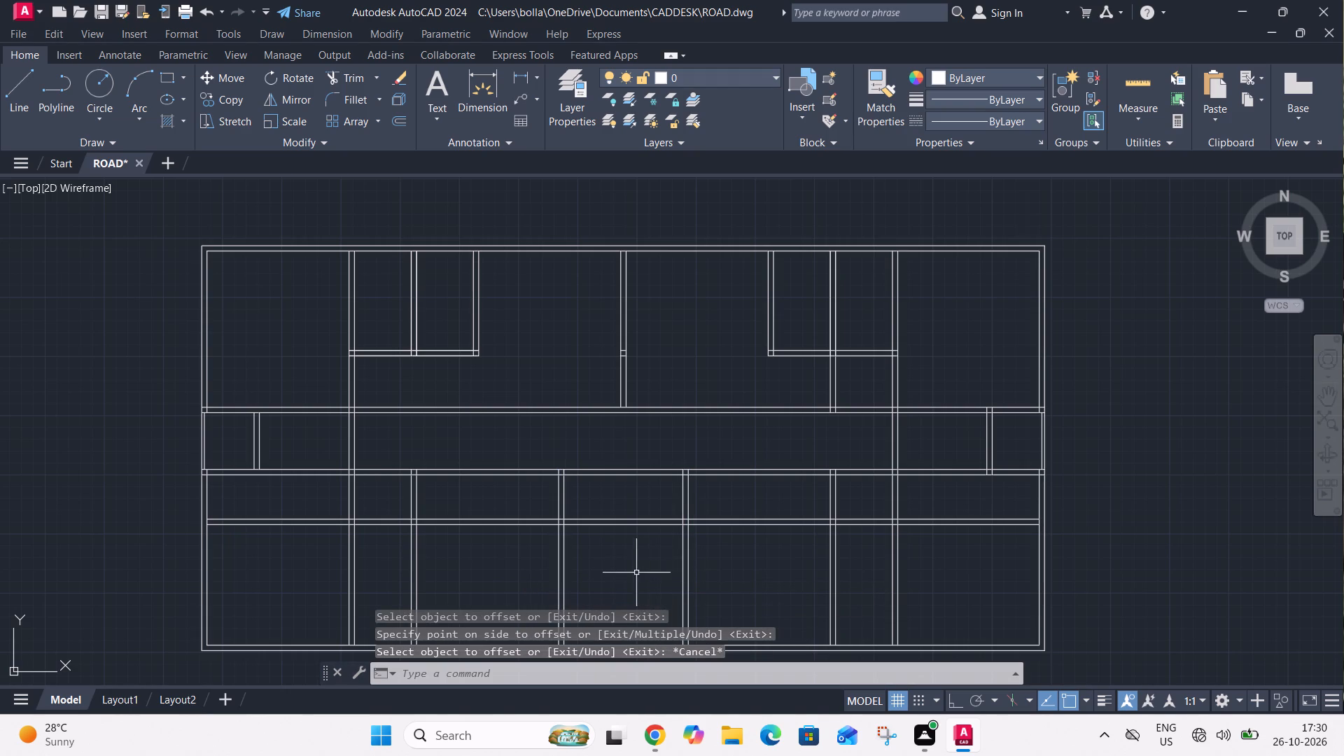
# Trim the lower area's horizontal wall out of the leftmost room and the room left of the central one.
pyautogui.press('t')
pyautogui.write('R')
pyautogui.press('space')
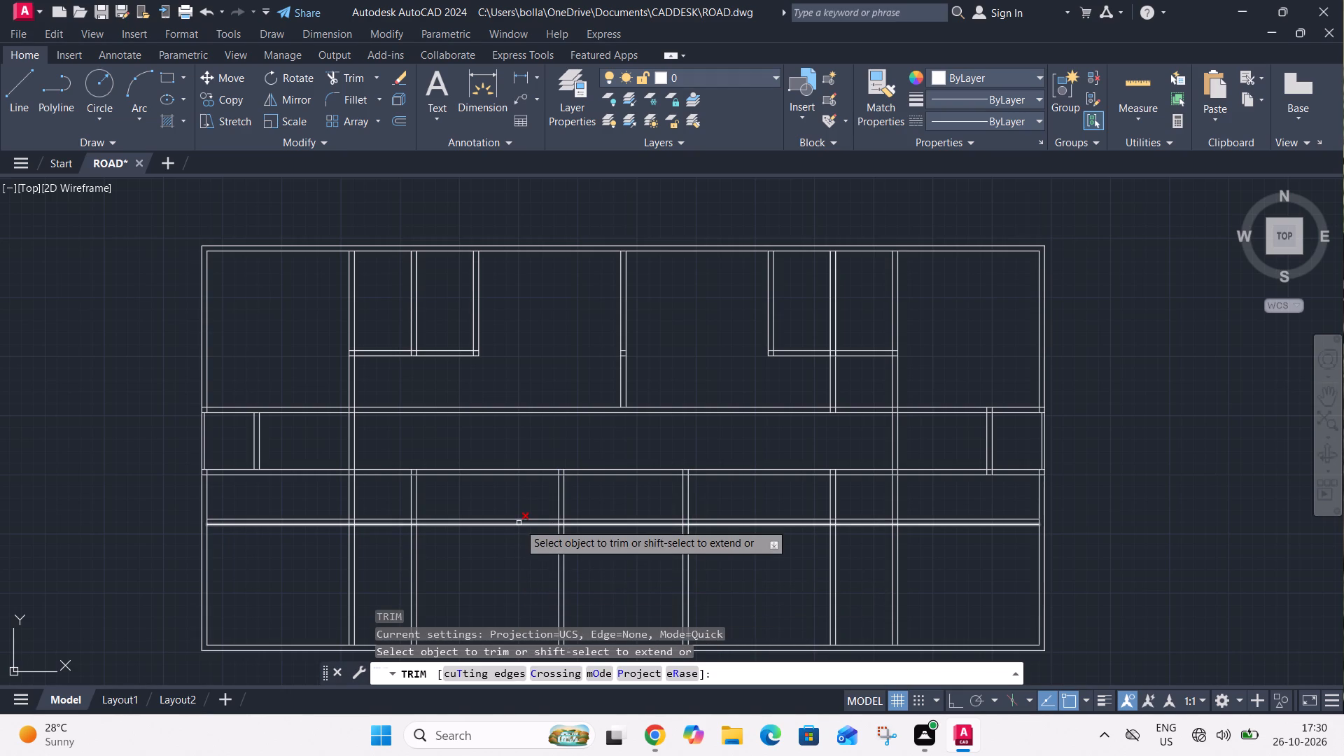
pyautogui.click(518, 488)
pyautogui.click(491, 545)
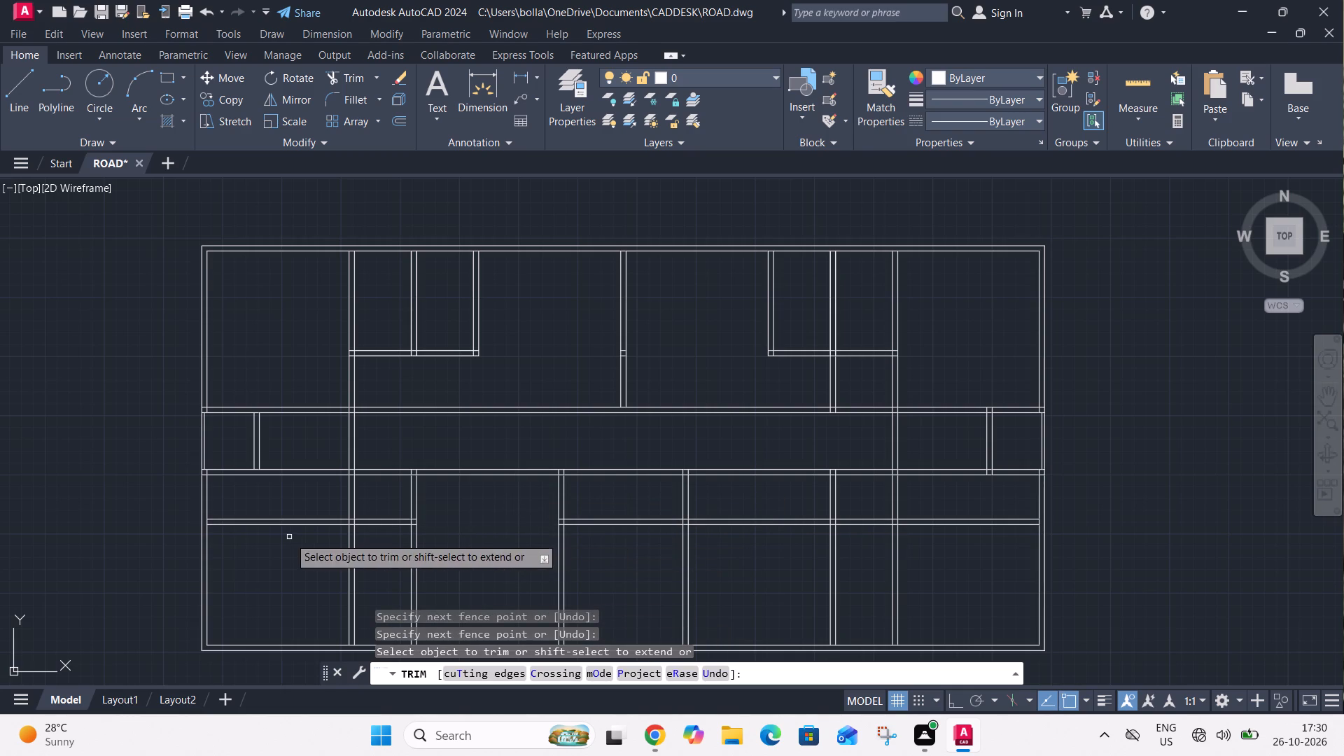
pyautogui.click(302, 537)
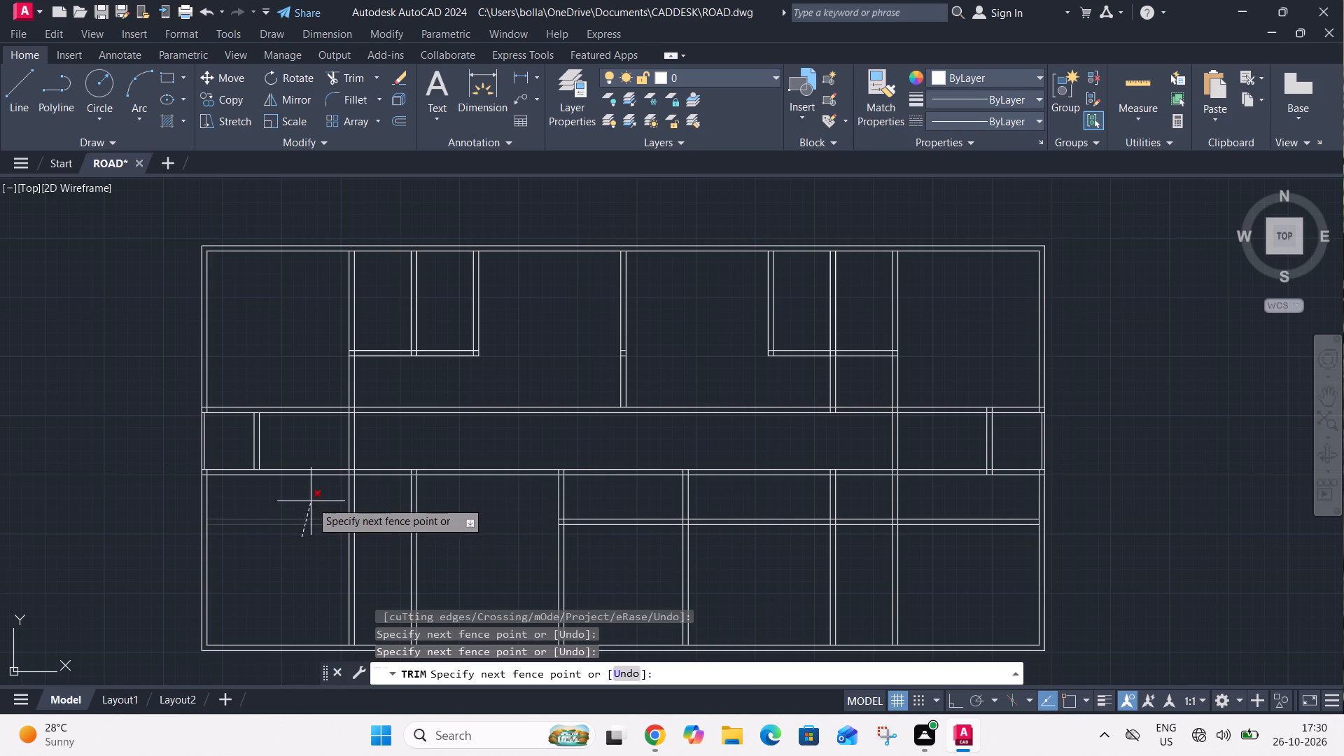
pyautogui.click(311, 501)
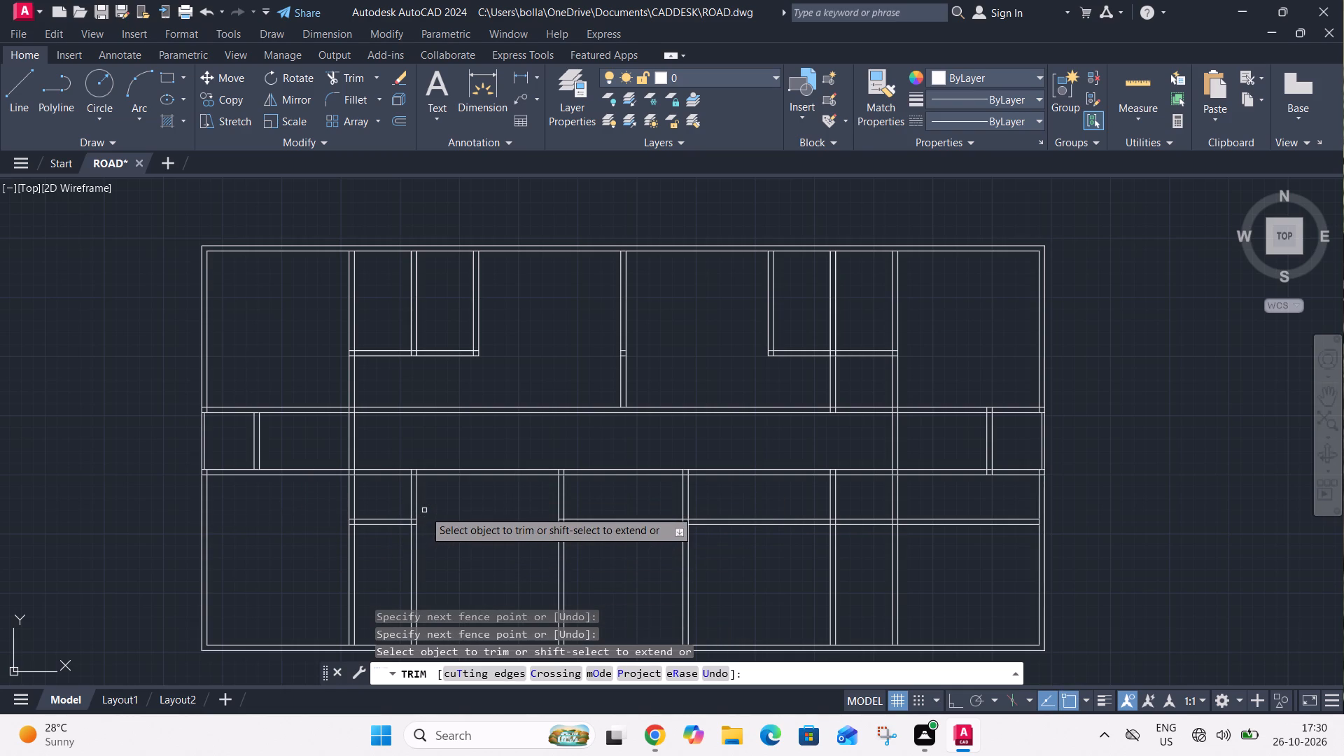
# Trim openings in the passage's lower wall above the two narrow bays of the lower area.
pyautogui.click(395, 462)
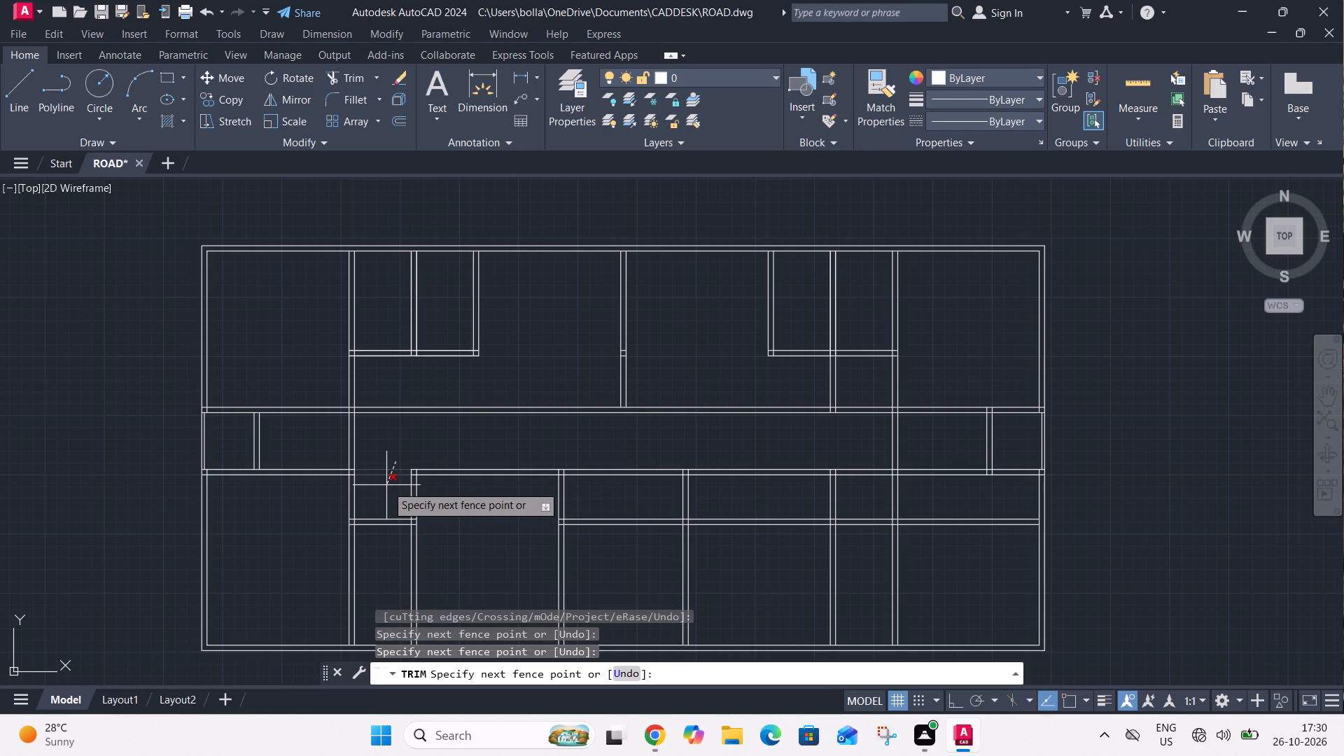
pyautogui.click(386, 485)
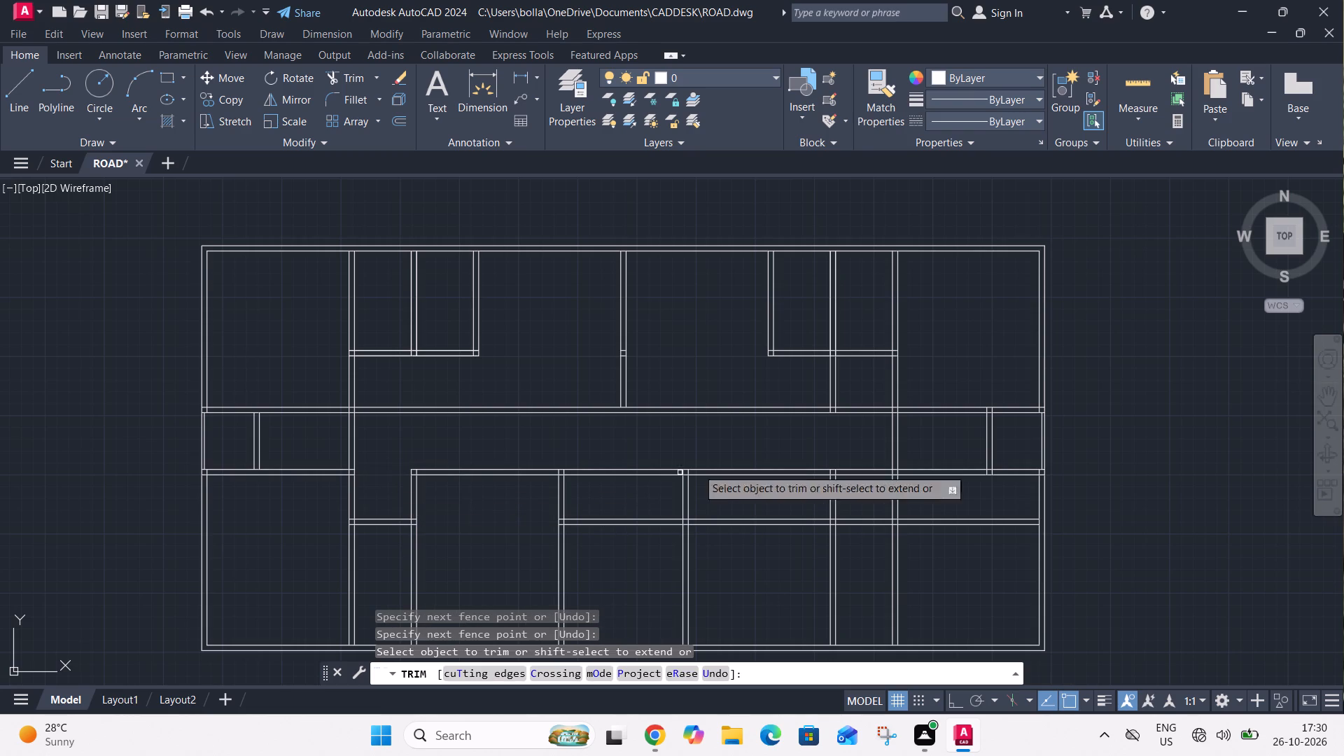
pyautogui.click(875, 458)
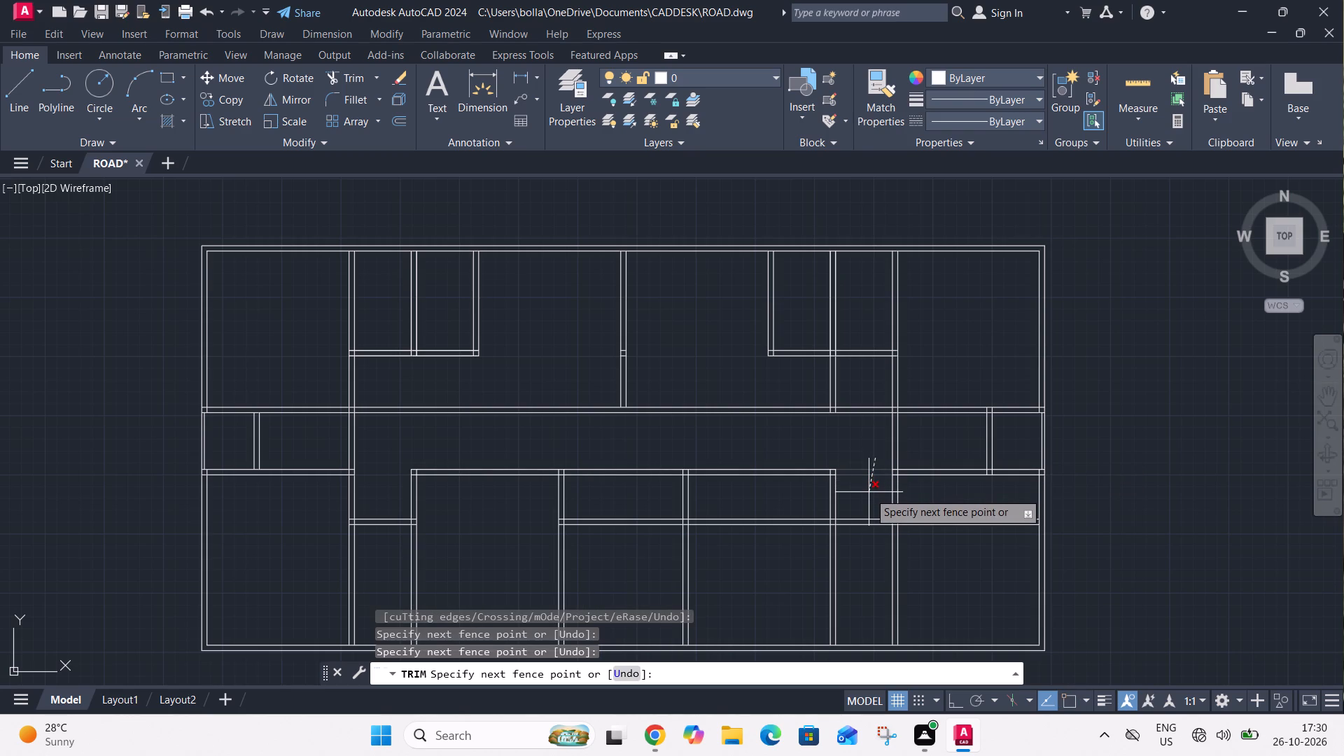
pyautogui.click(869, 492)
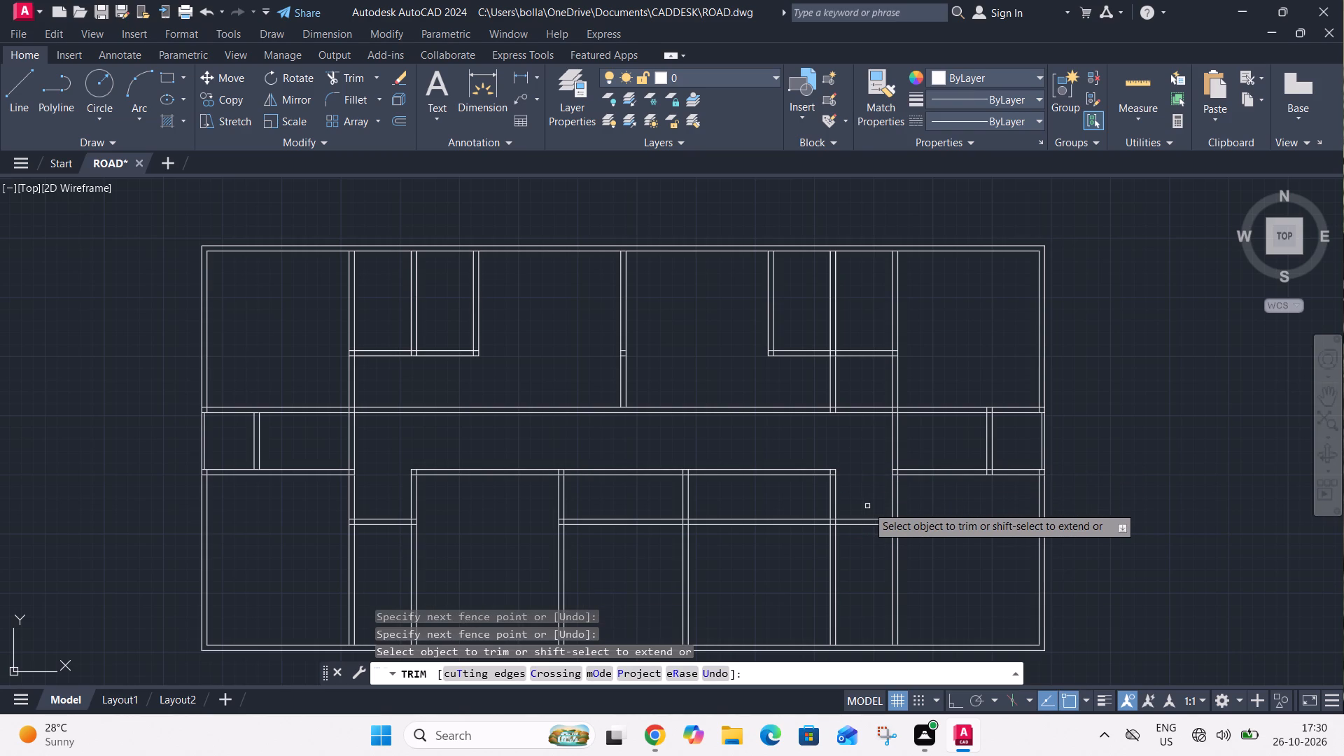
# Trim the lower area's horizontal wall out of the rightmost room, the central room and the room right of the central one.
pyautogui.click(944, 503)
pyautogui.click(928, 540)
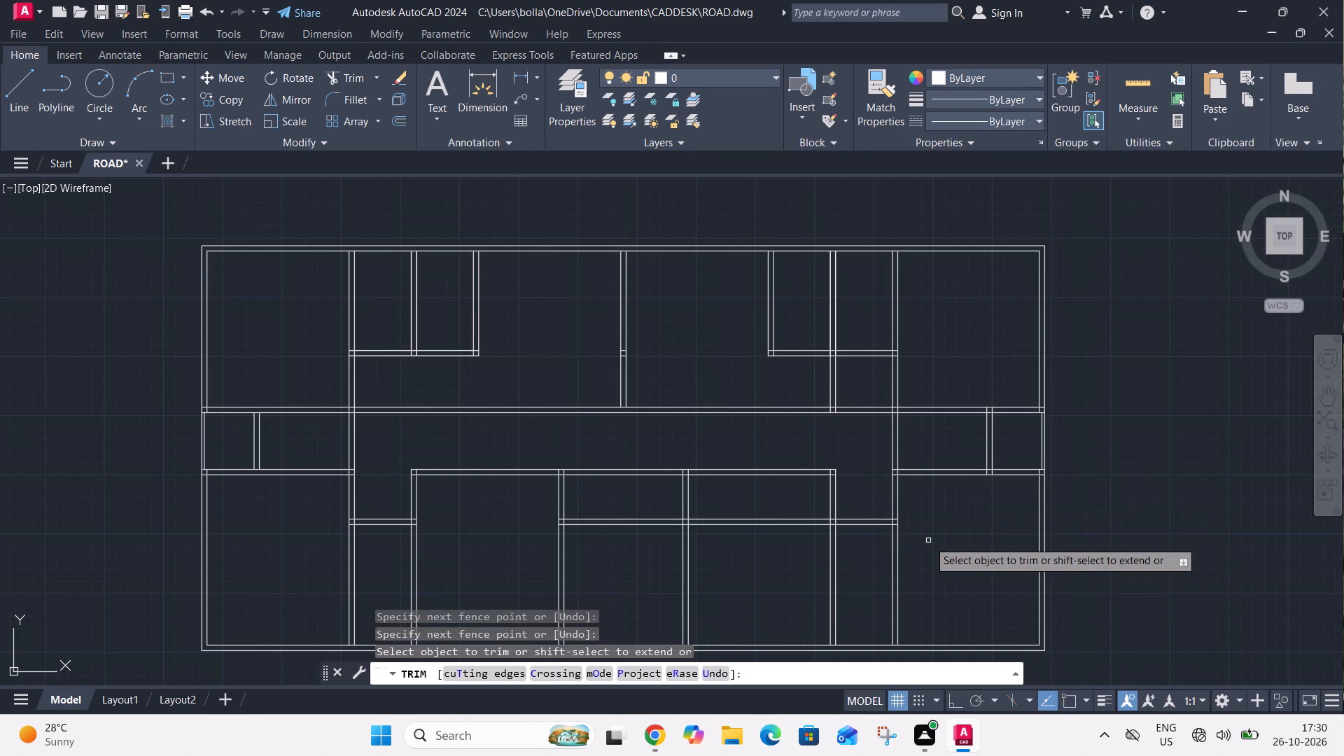
pyautogui.click(622, 539)
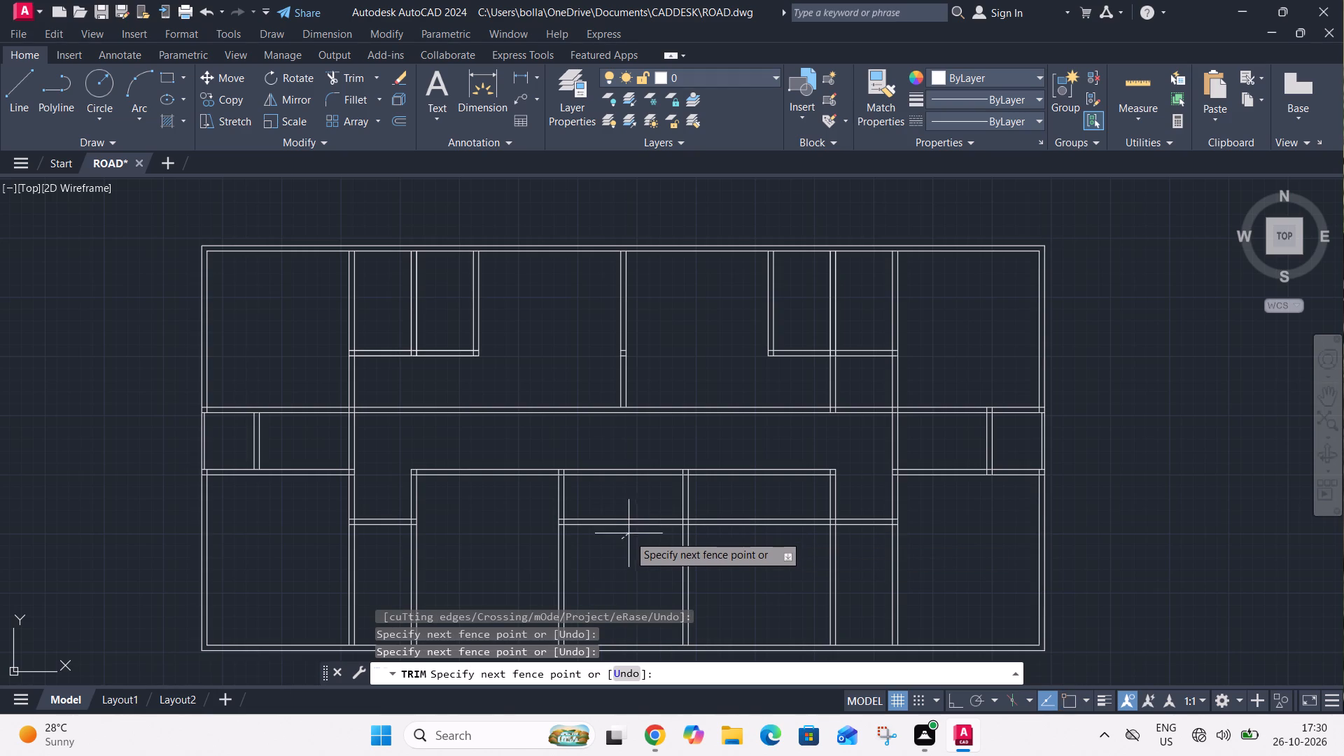
pyautogui.click(632, 498)
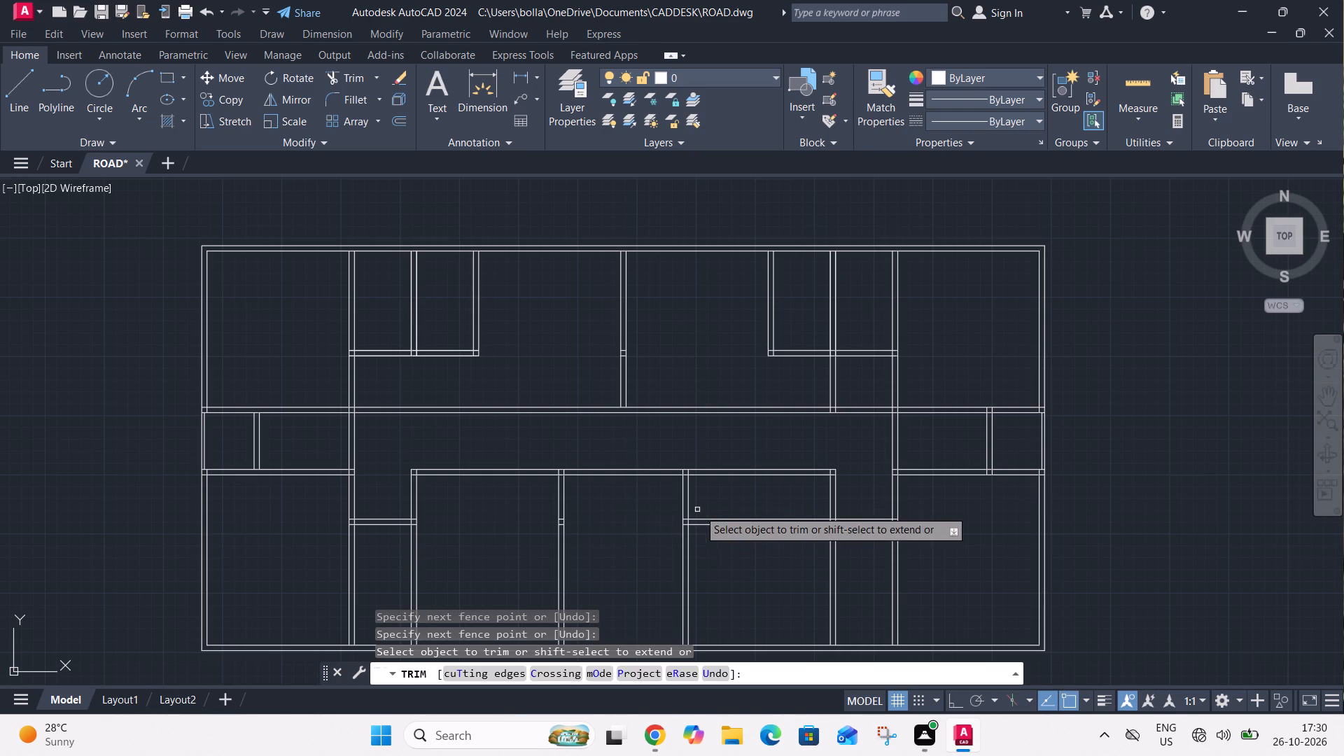
pyautogui.click(727, 507)
pyautogui.click(721, 549)
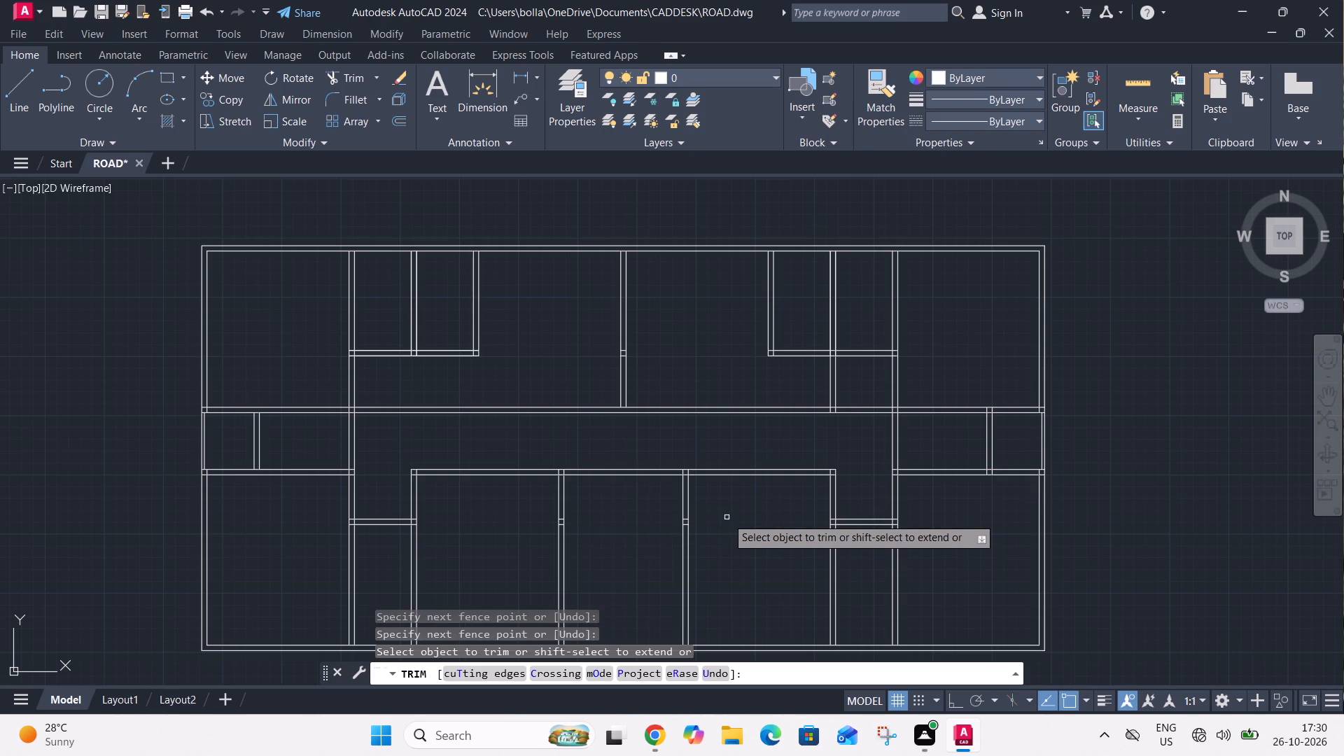
pyautogui.press('Escape')
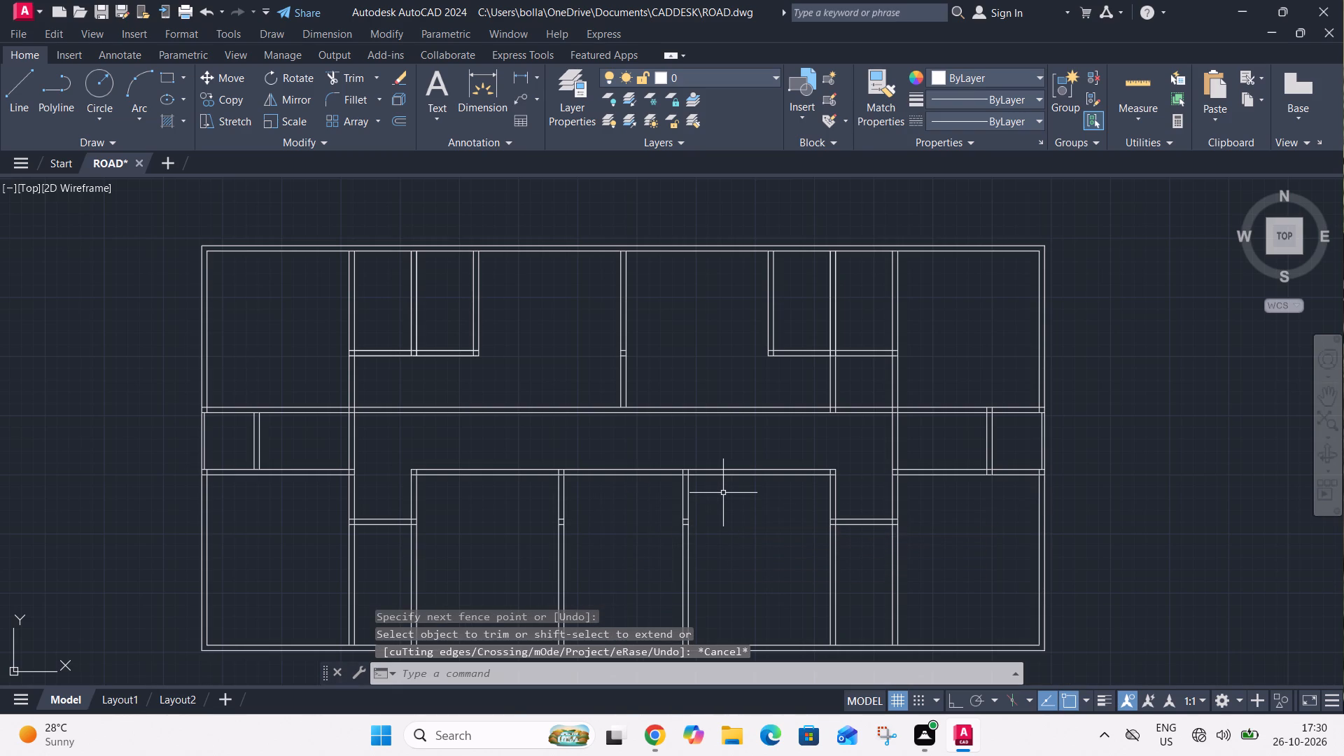
# Extend both central vertical walls of the lower area up across the passage to its upper wall's outer line.
pyautogui.write('EX')
pyautogui.press('space')
pyautogui.click(703, 486)
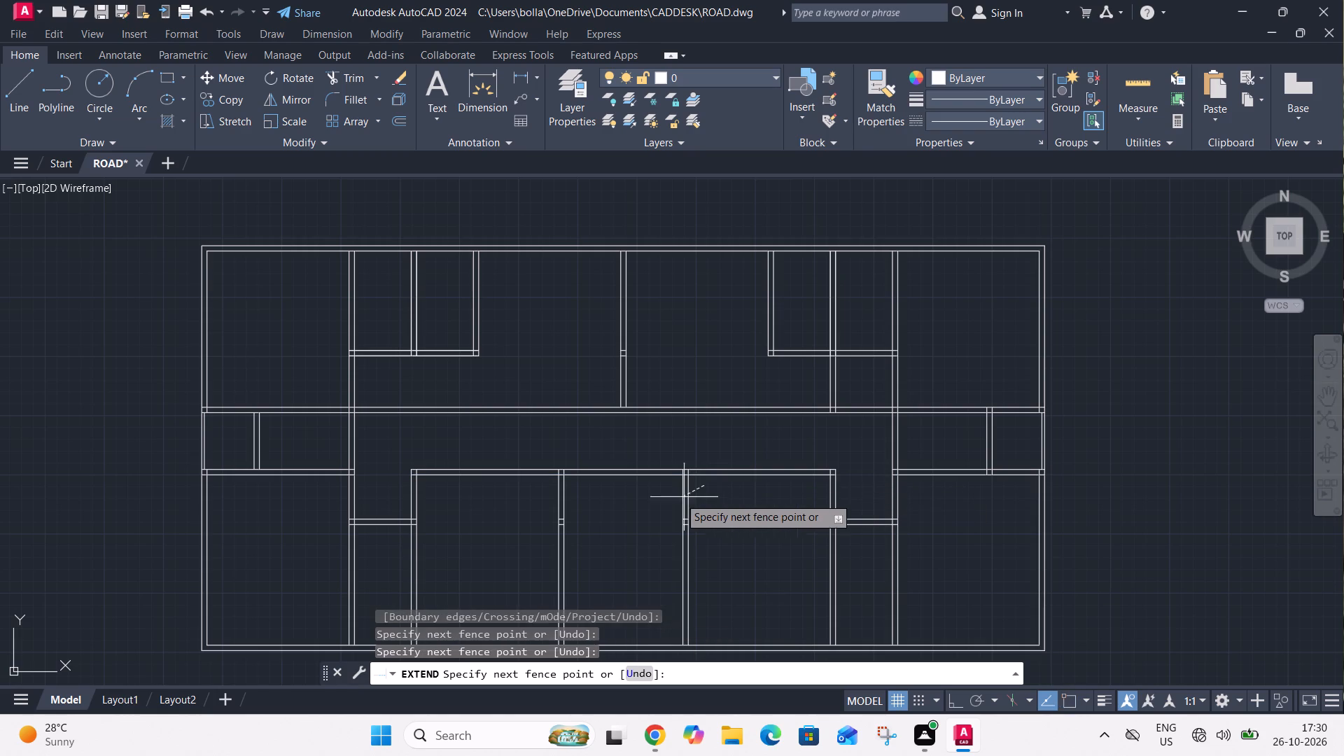
pyautogui.click(657, 498)
pyautogui.click(603, 500)
pyautogui.click(545, 507)
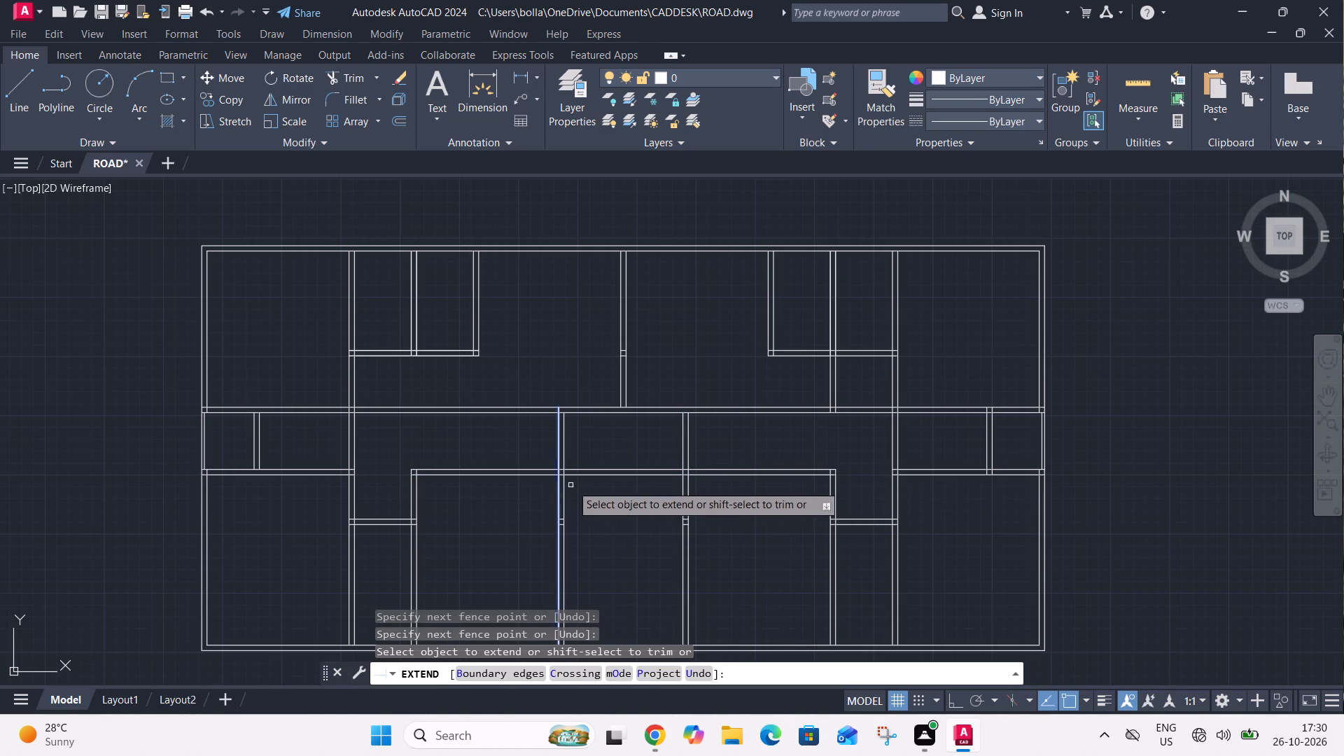
pyautogui.click(586, 454)
pyautogui.click(550, 454)
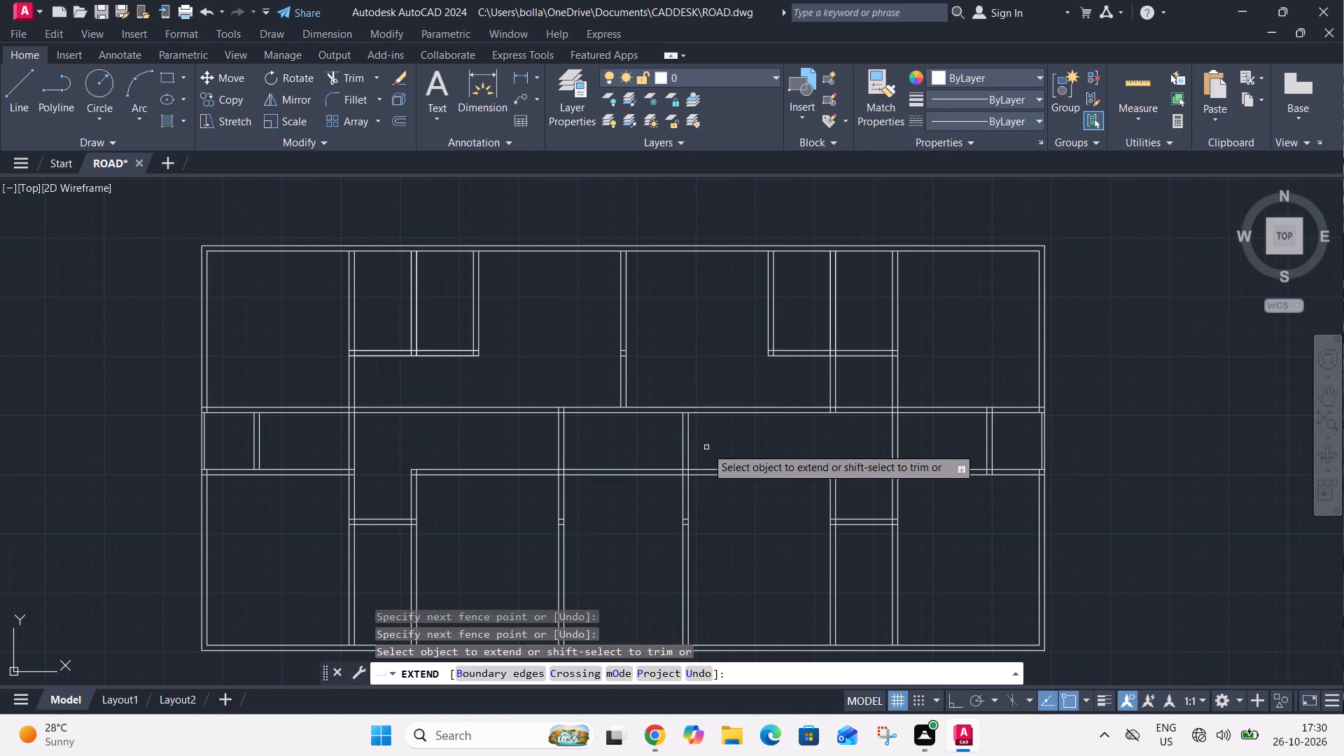
pyautogui.click(706, 447)
pyautogui.click(668, 453)
pyautogui.press('Escape')
# Erase the leftover short horizontal pieces inside the two central vertical walls of the lower area.
pyautogui.click(675, 499)
pyautogui.click(710, 549)
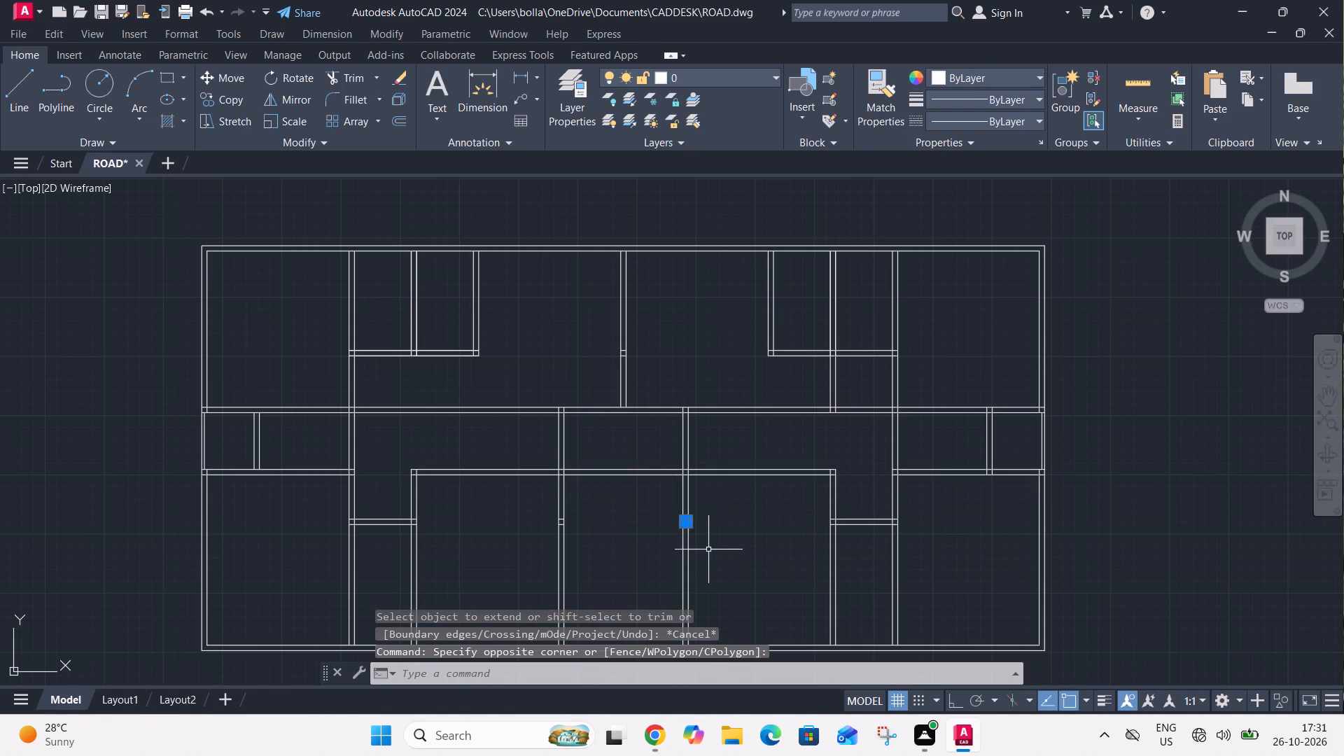
pyautogui.click(541, 504)
pyautogui.click(585, 546)
pyautogui.press('Delete')
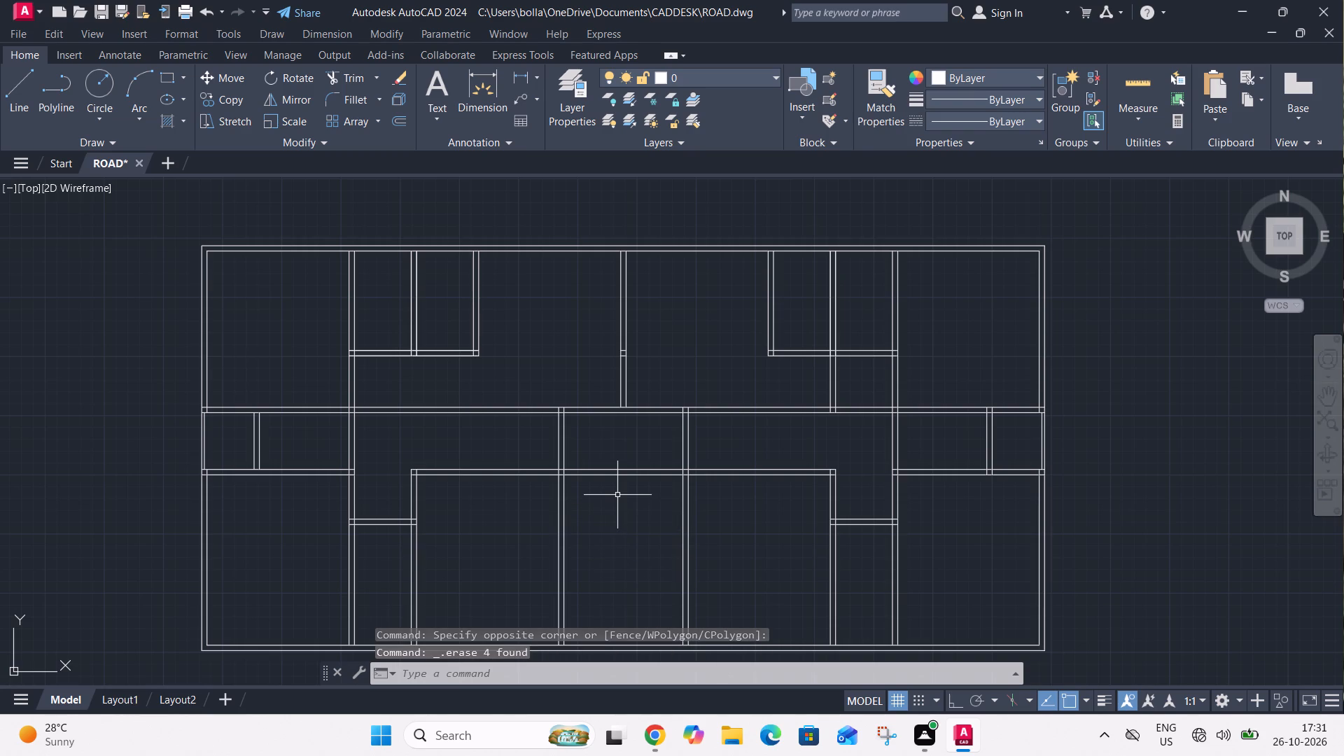
# Trim the wall dividing the right-hand small rooms where it continues below them to the passage.
pyautogui.moveTo(617, 494); pyautogui.dragTo(600, 462, button='middle')
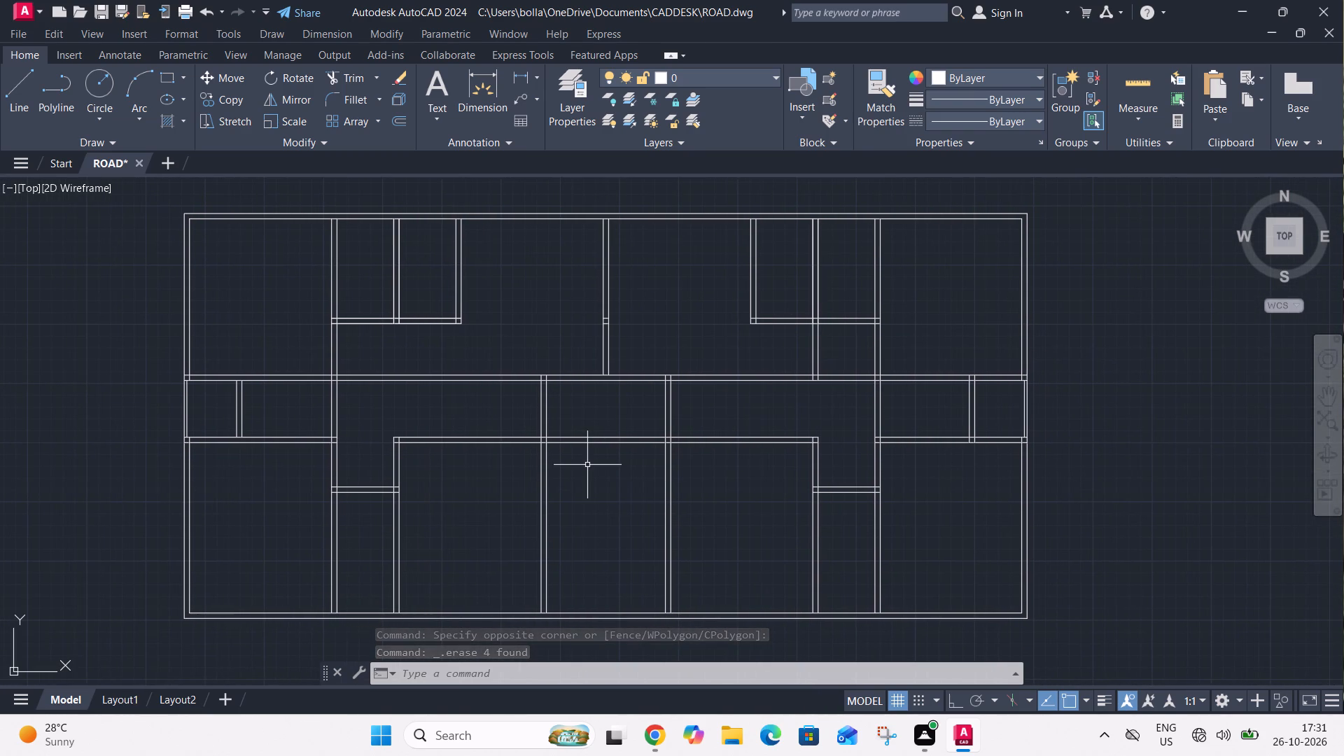
pyautogui.press('t')
pyautogui.press('r')
pyautogui.press('space')
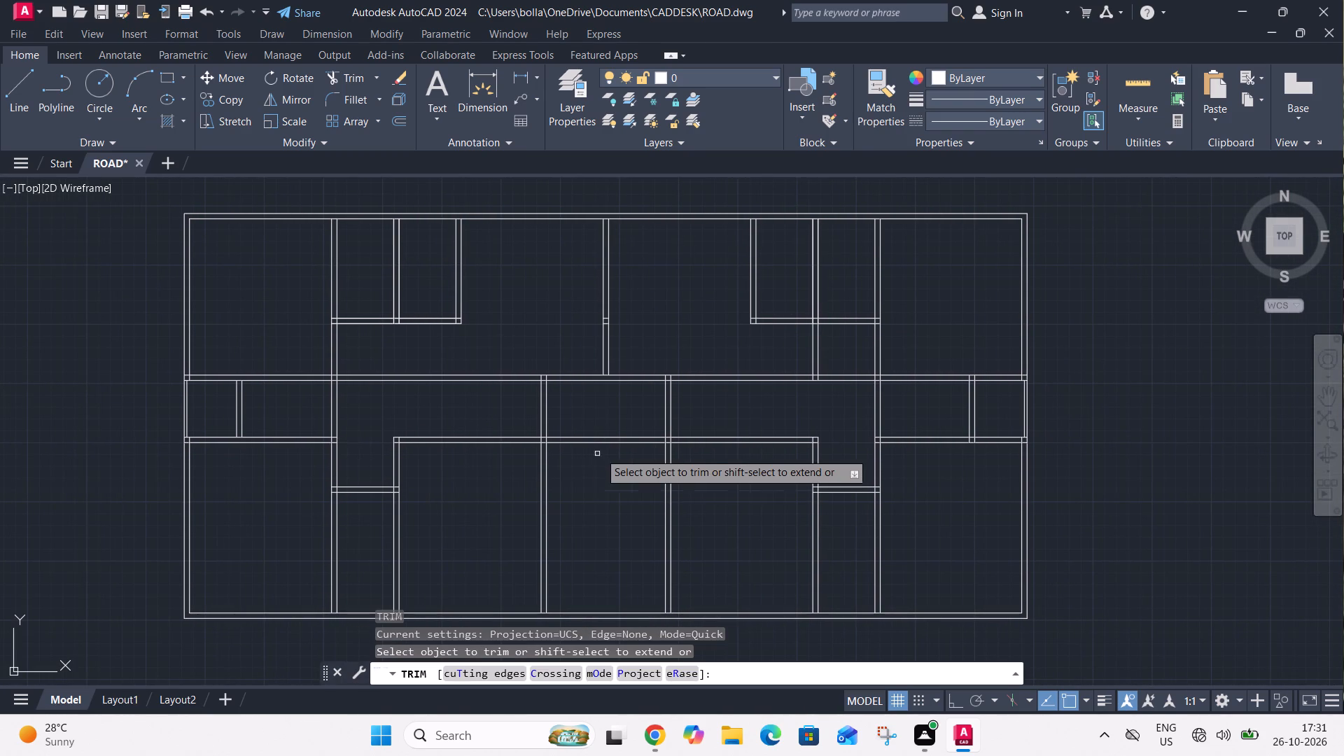
pyautogui.click(836, 346)
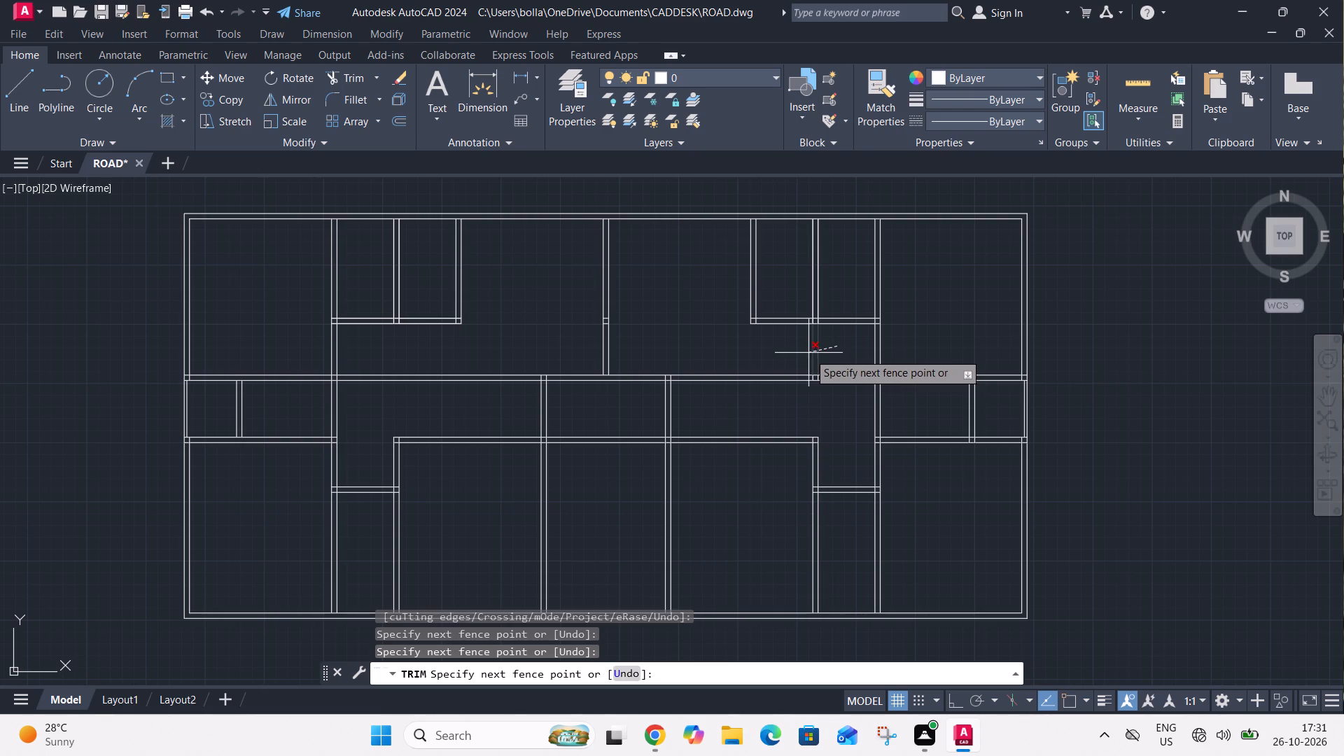
pyautogui.click(808, 353)
pyautogui.press('Escape')
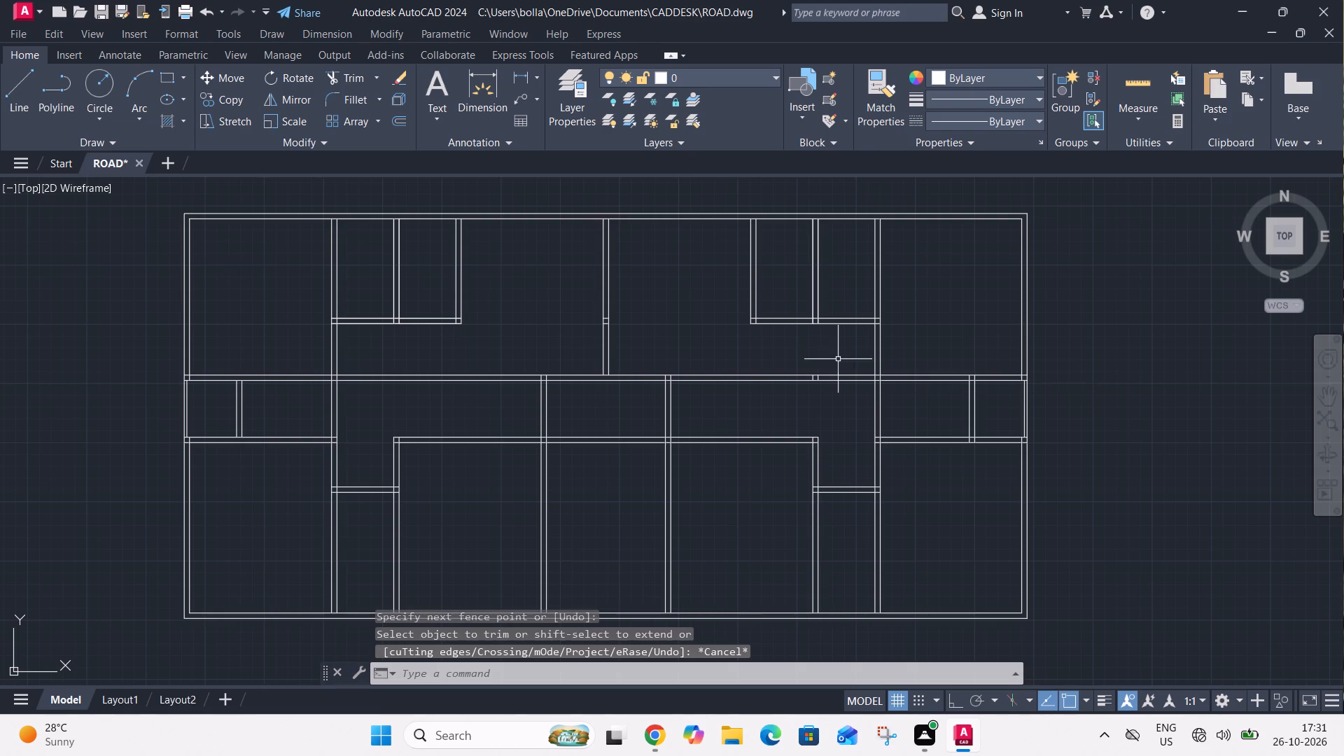
# Erase the two leftover vertical stubs in the passage's upper wall below the right-hand small rooms.
pyautogui.click(798, 357)
pyautogui.click(825, 396)
pyautogui.press('Delete')
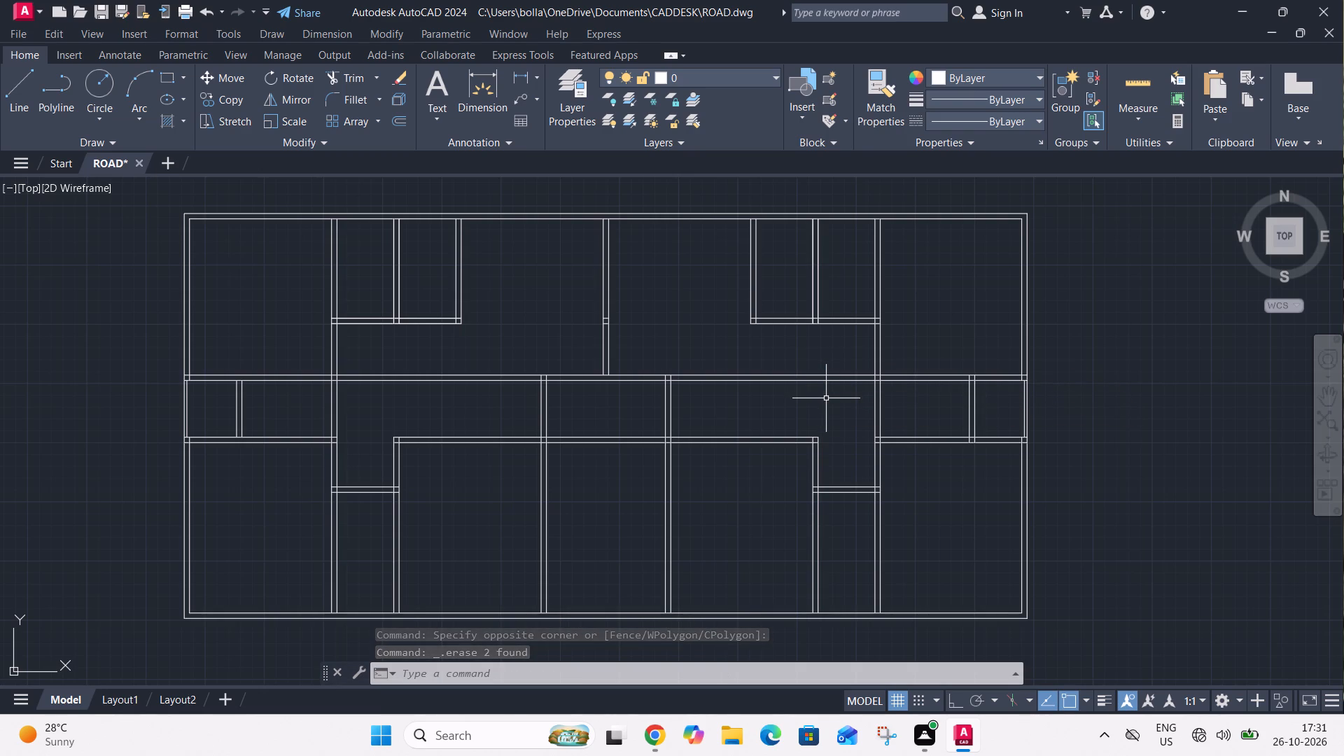
# Erase the leftover short horizontal pieces inside the upper area's central vertical wall.
pyautogui.click(581, 289)
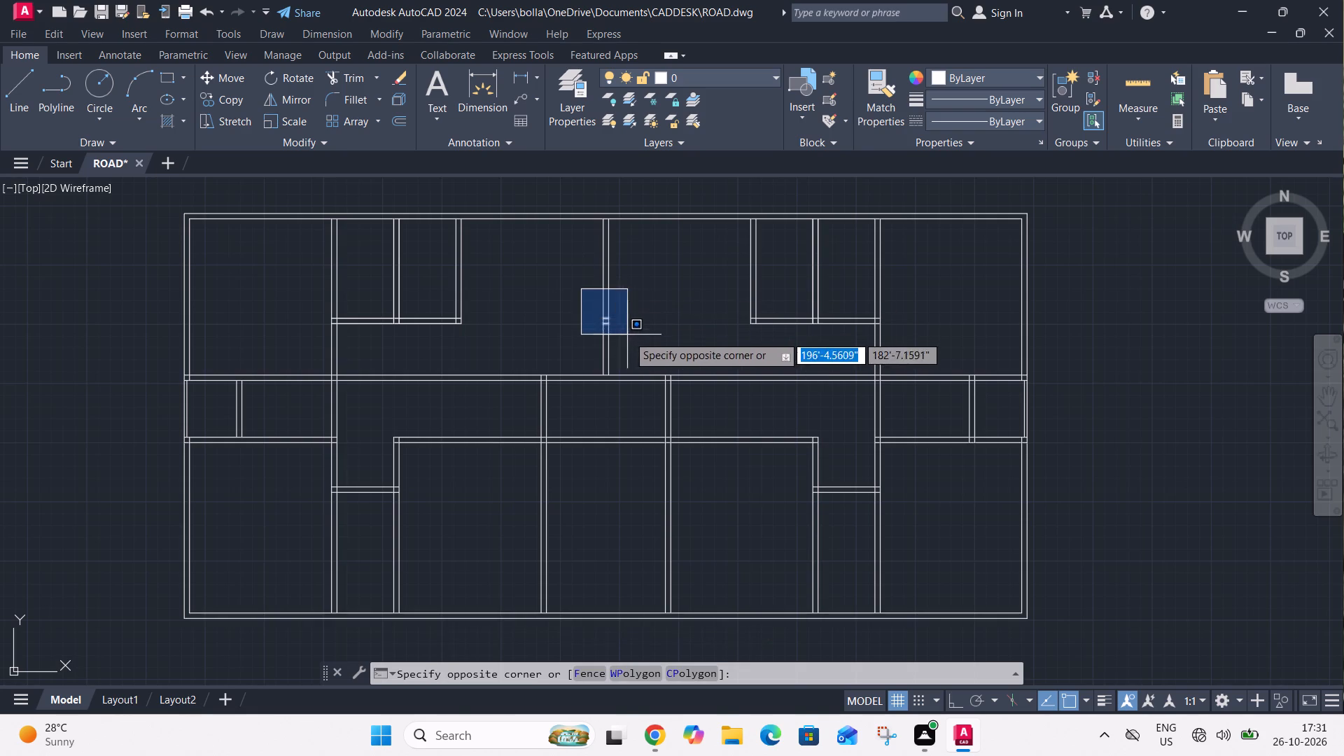
pyautogui.click(630, 338)
pyautogui.press('Delete')
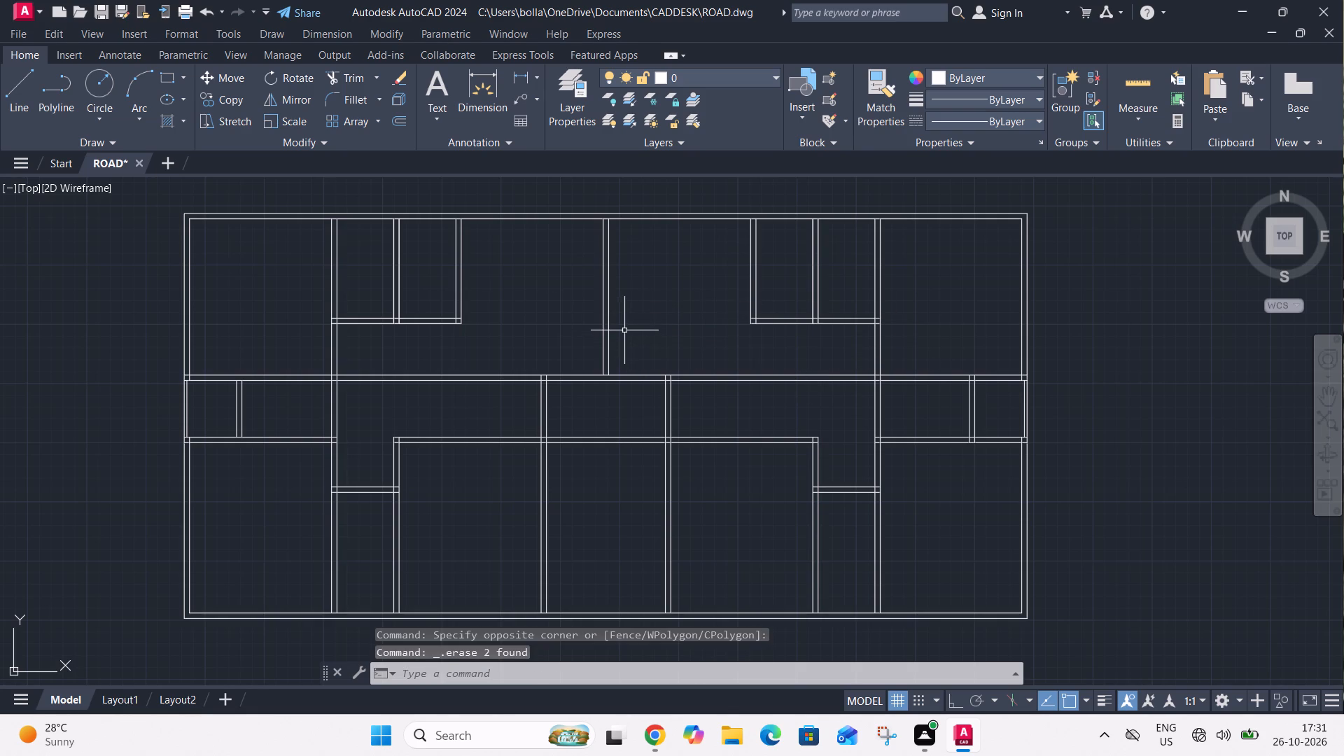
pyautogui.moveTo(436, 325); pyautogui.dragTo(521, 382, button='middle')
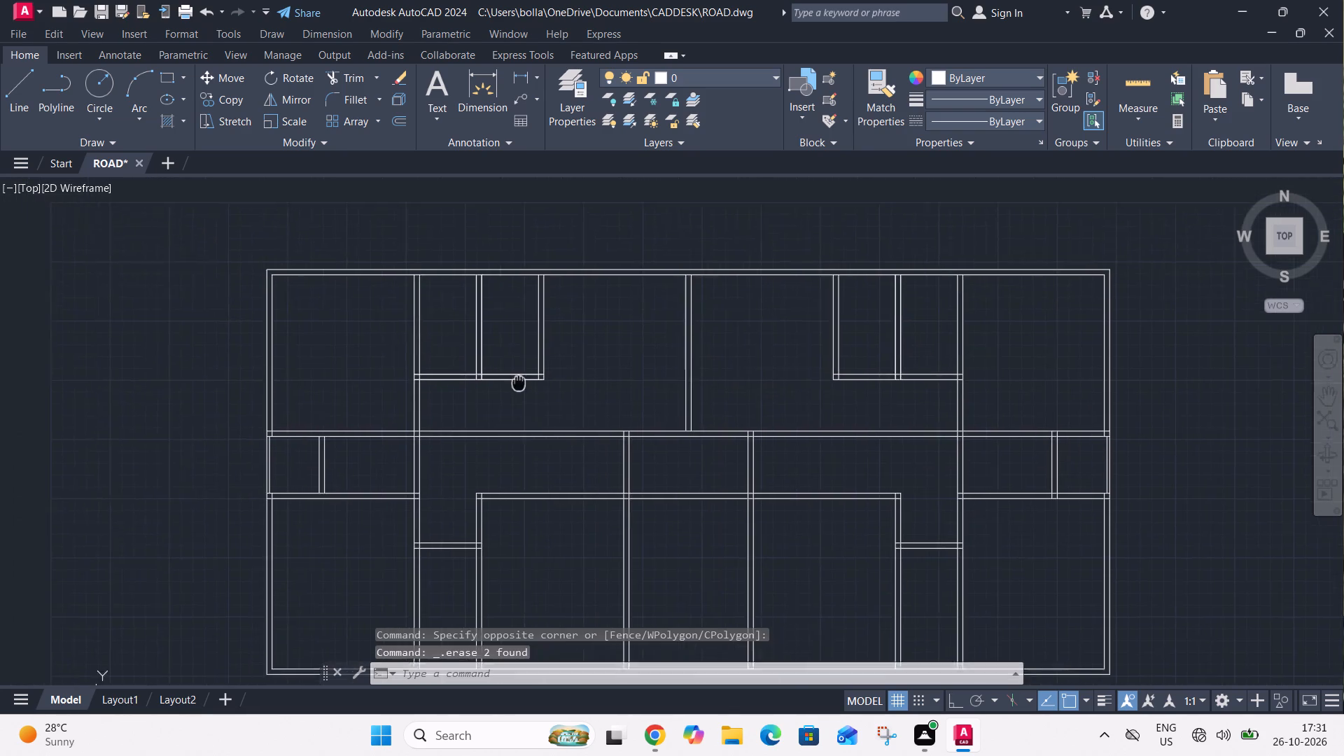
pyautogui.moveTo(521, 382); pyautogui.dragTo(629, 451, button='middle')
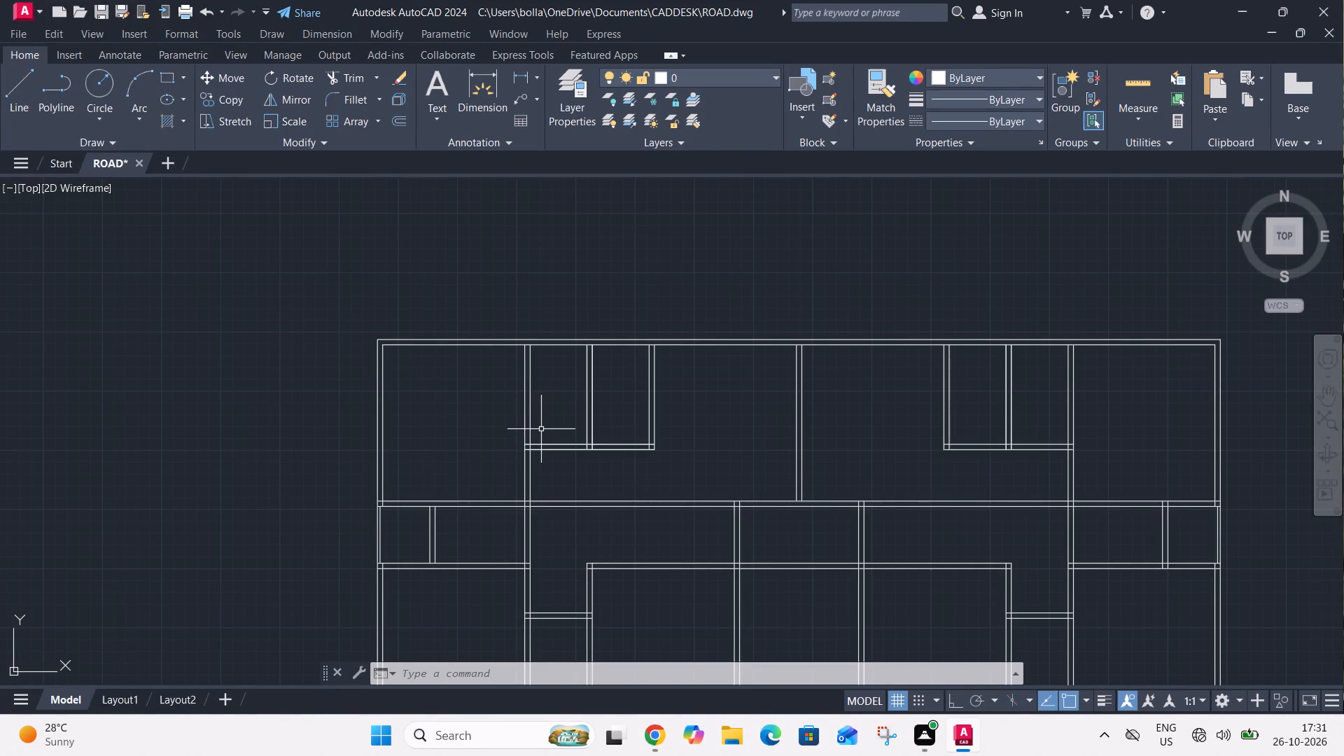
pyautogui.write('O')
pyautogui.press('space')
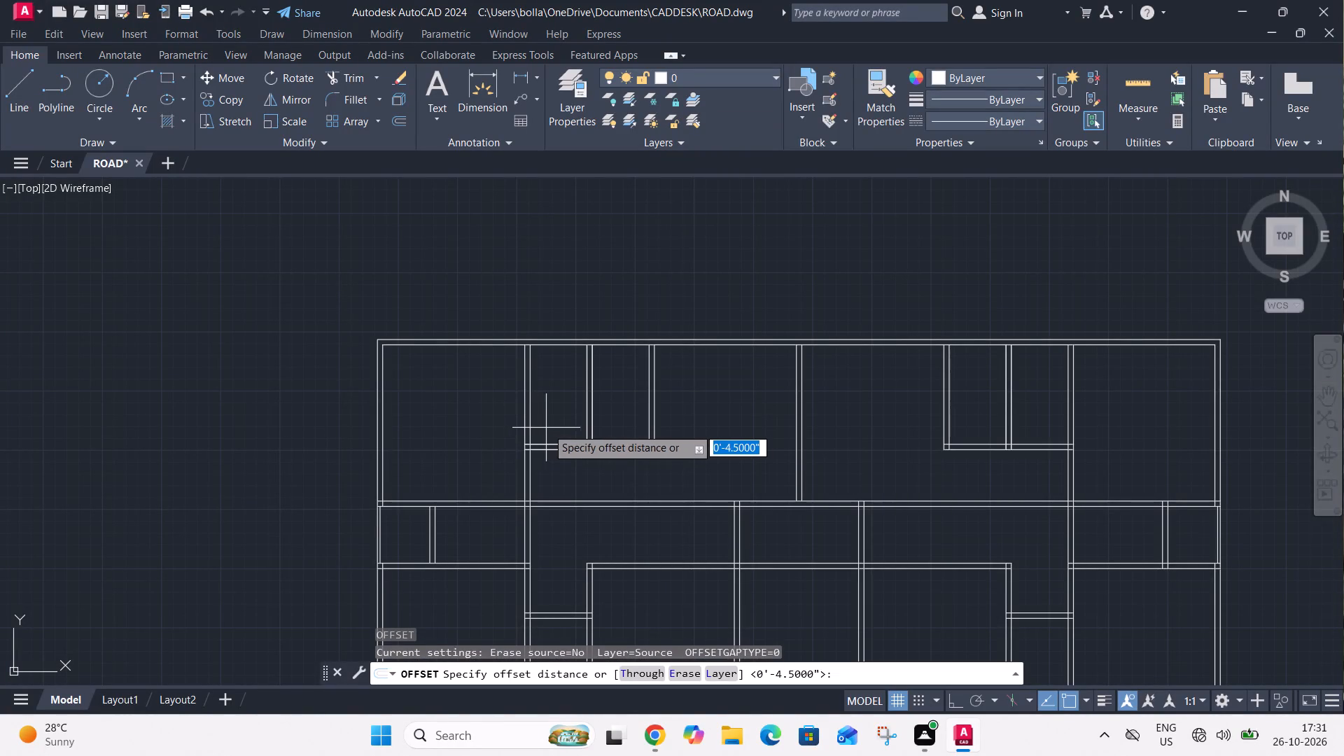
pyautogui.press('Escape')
# Trim the overlapping line pieces at the wall junctions along the bottom wall of the two upper-left small rooms.
pyautogui.write('TR')
pyautogui.press('space')
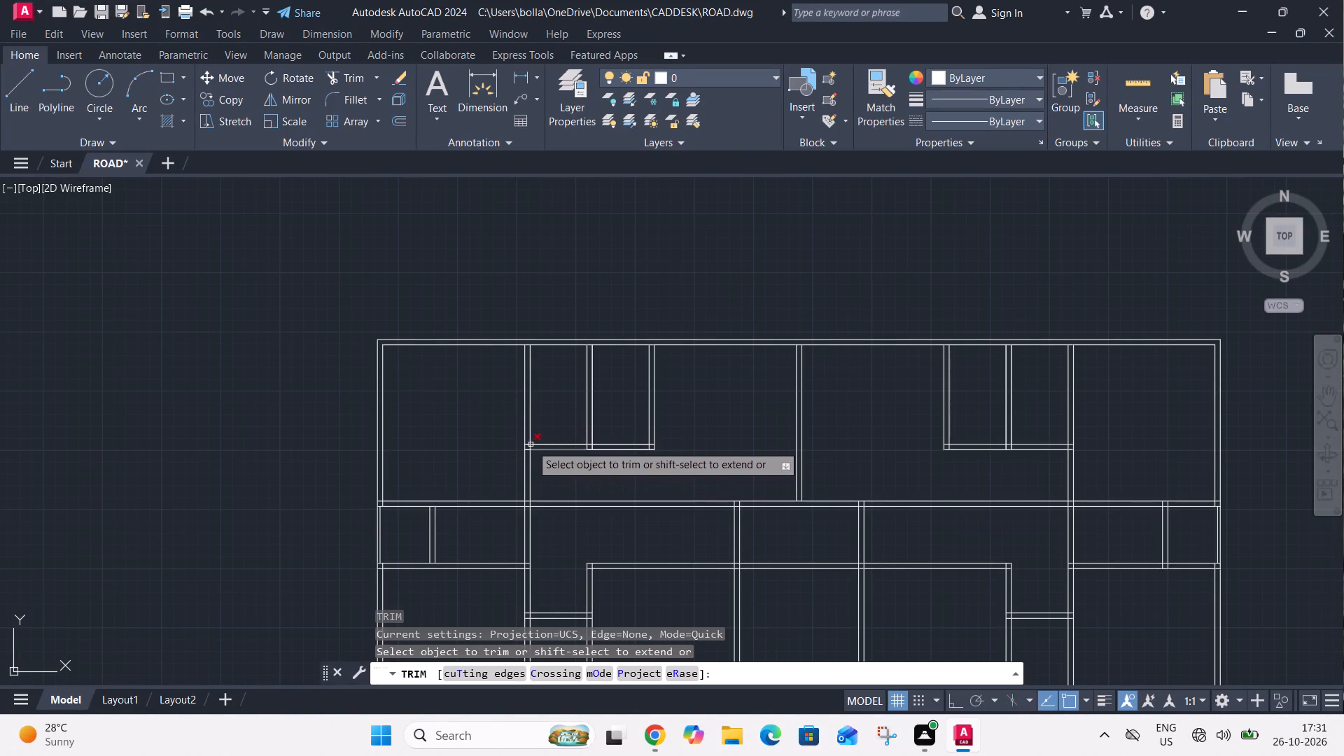
pyautogui.scroll(3, 530, 444)
pyautogui.click(505, 434)
pyautogui.click(503, 479)
pyautogui.click(510, 463)
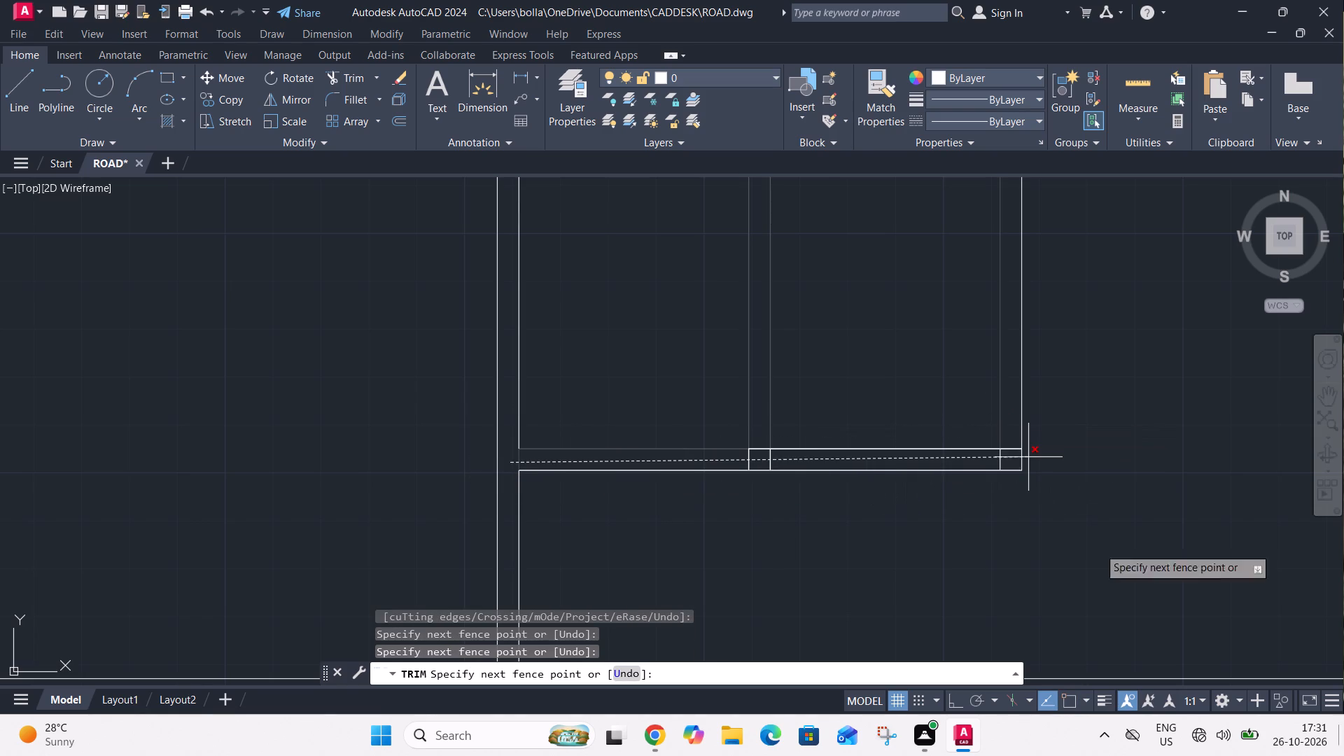
pyautogui.scroll(2, 1333, 1)
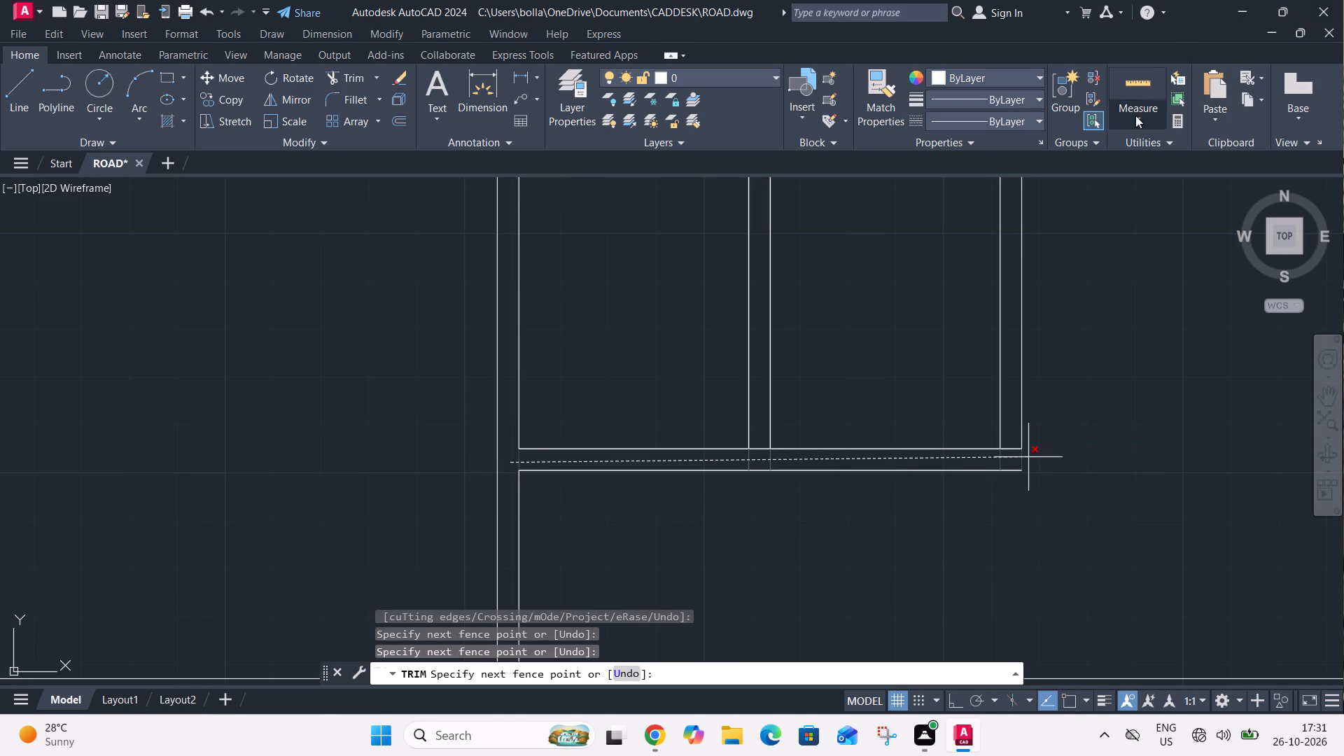
pyautogui.click(1004, 464)
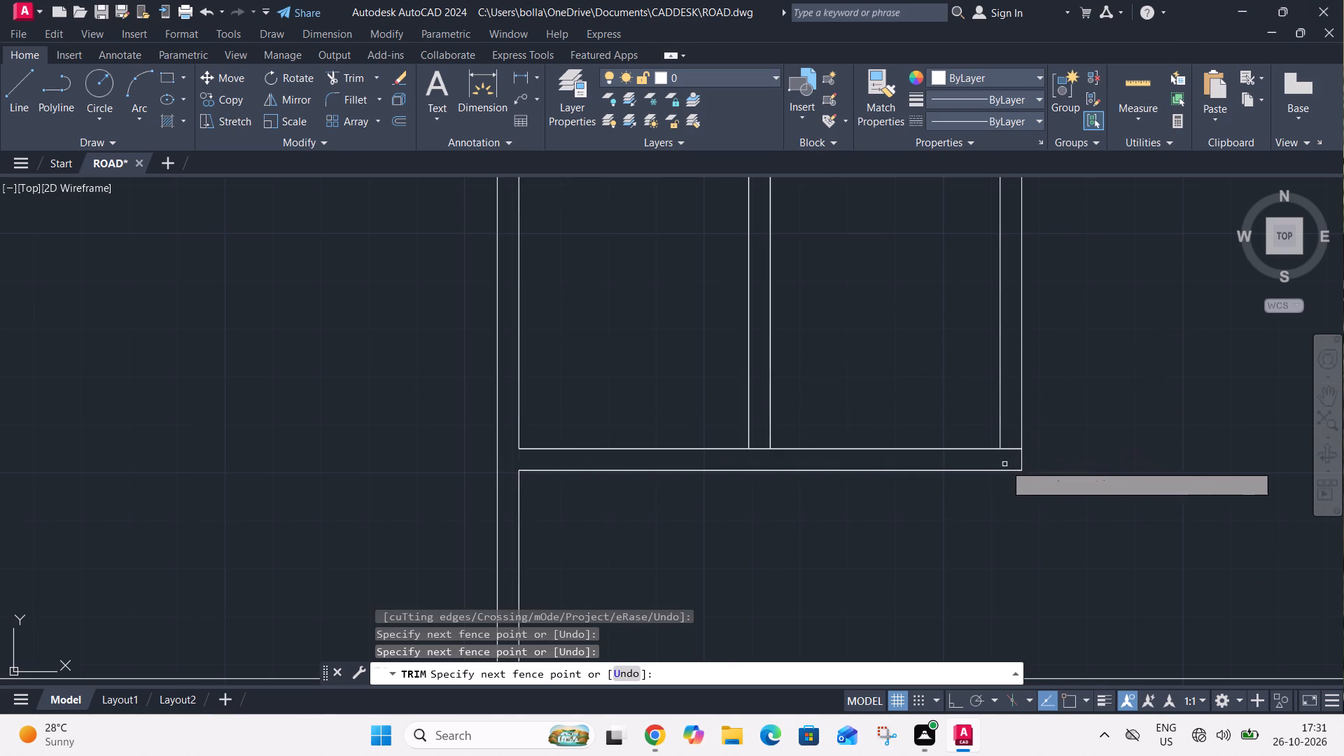
pyautogui.click(1012, 451)
pyautogui.click(1012, 440)
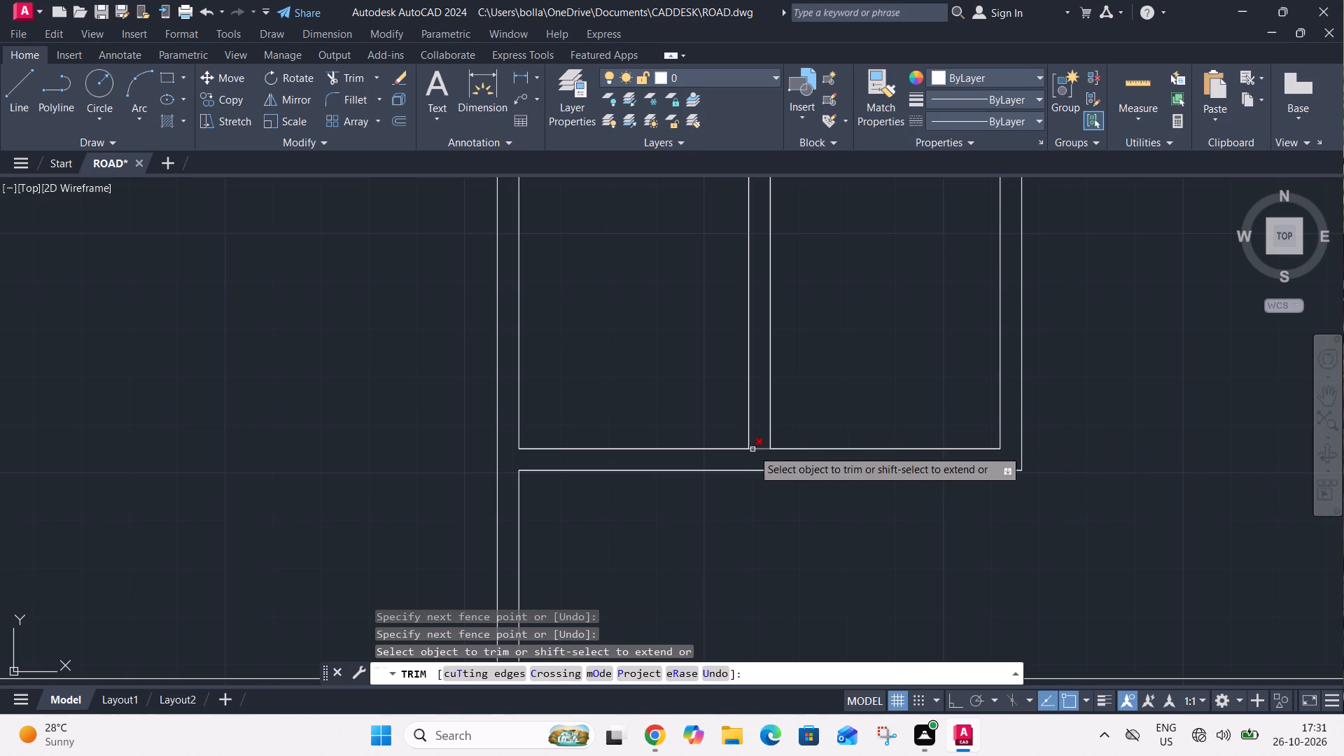
pyautogui.click(759, 448)
pyautogui.click(764, 451)
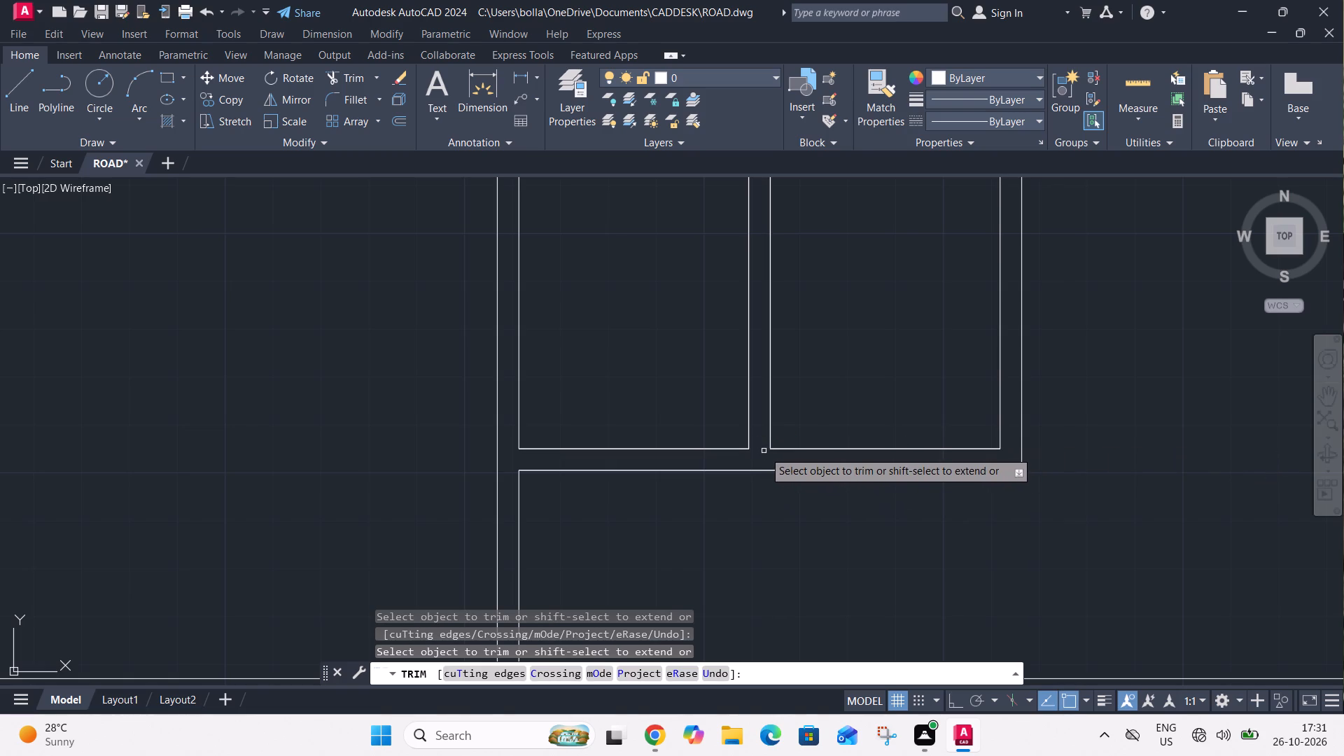
# Trim the inner line of the upper outer wall where the three vertical walls of the upper-left small rooms meet it.
pyautogui.scroll(-3, 804, 468)
pyautogui.scroll(1, 737, 368)
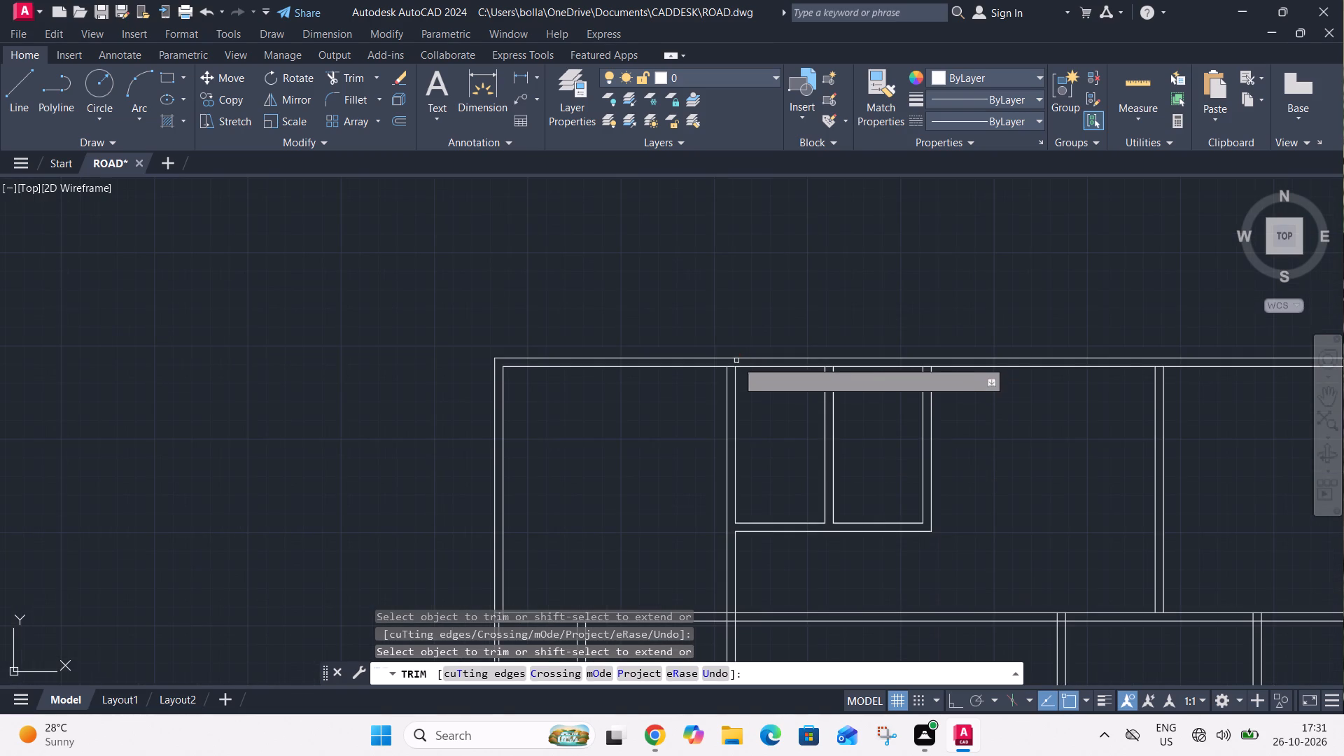
pyautogui.scroll(2, 727, 367)
pyautogui.click(735, 365)
pyautogui.scroll(-2, 756, 358)
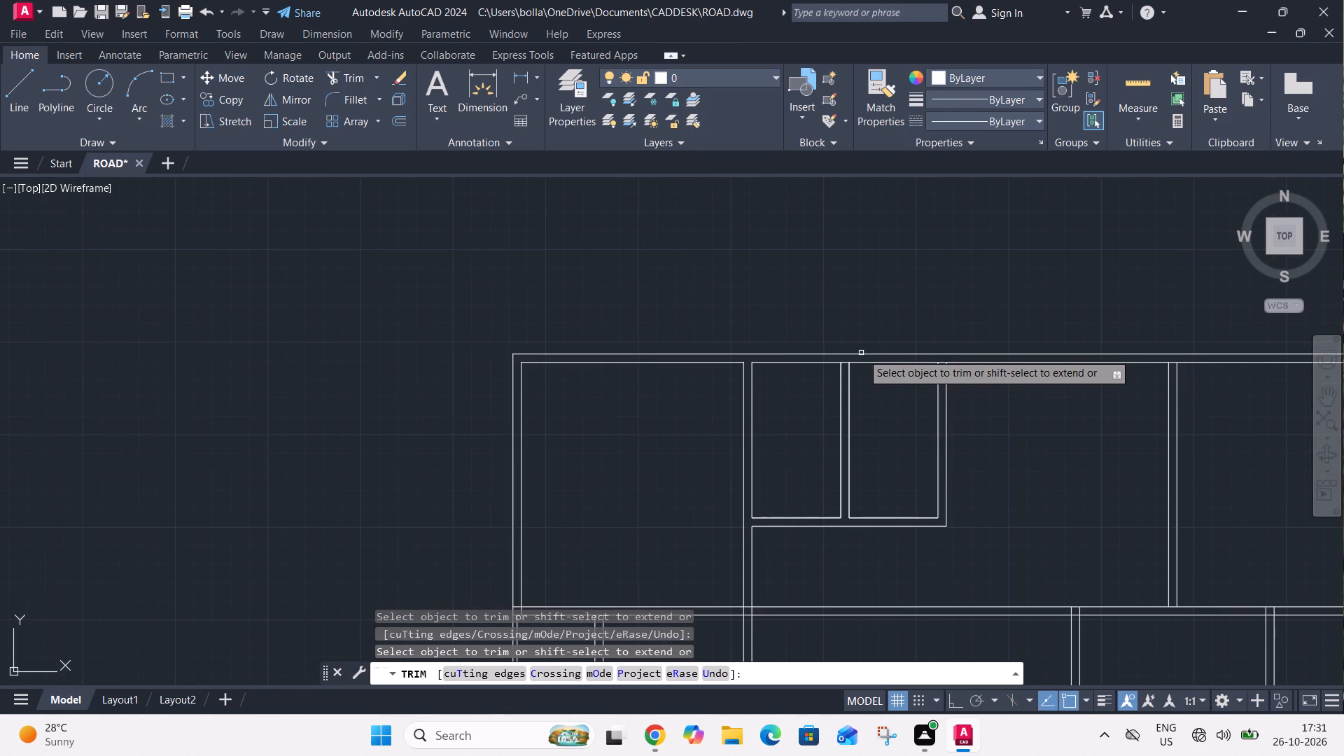
pyautogui.scroll(3, 840, 360)
pyautogui.click(839, 368)
pyautogui.scroll(-3, 844, 364)
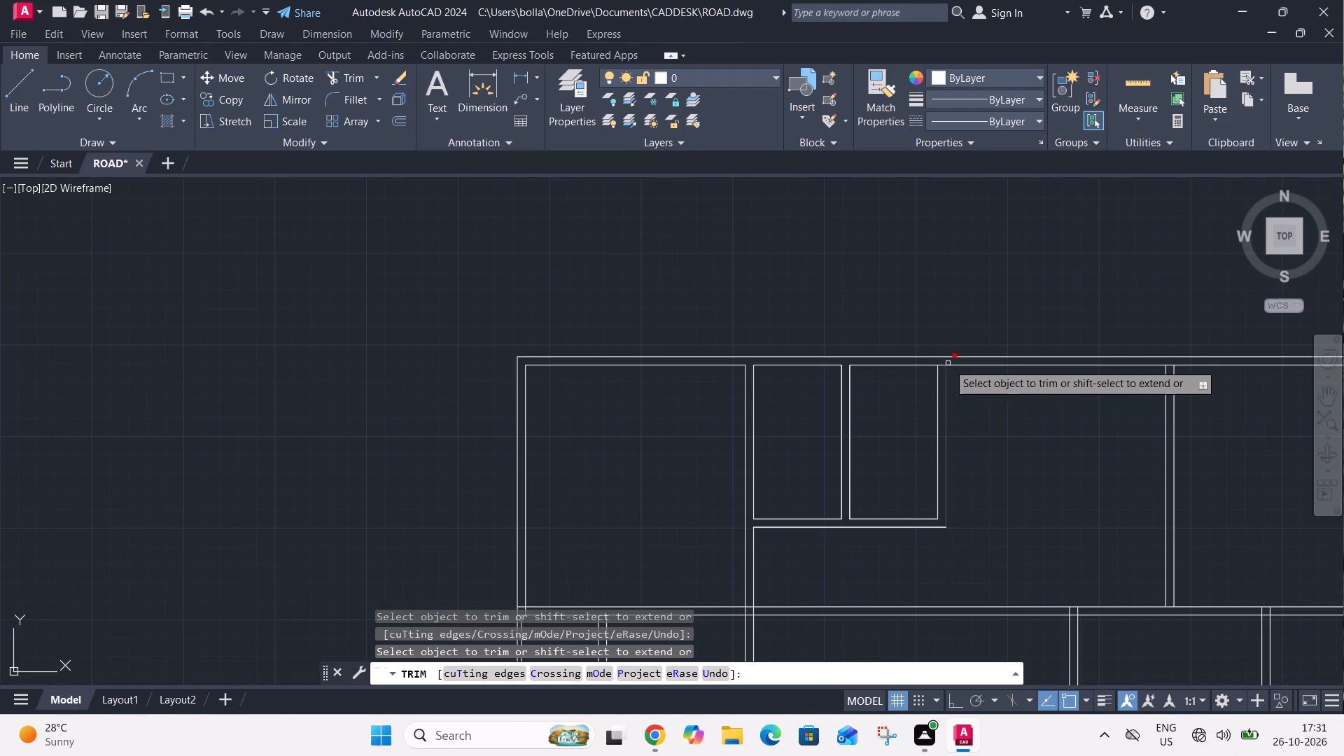
pyautogui.scroll(2, 933, 366)
pyautogui.click(947, 364)
pyautogui.scroll(-1, 960, 341)
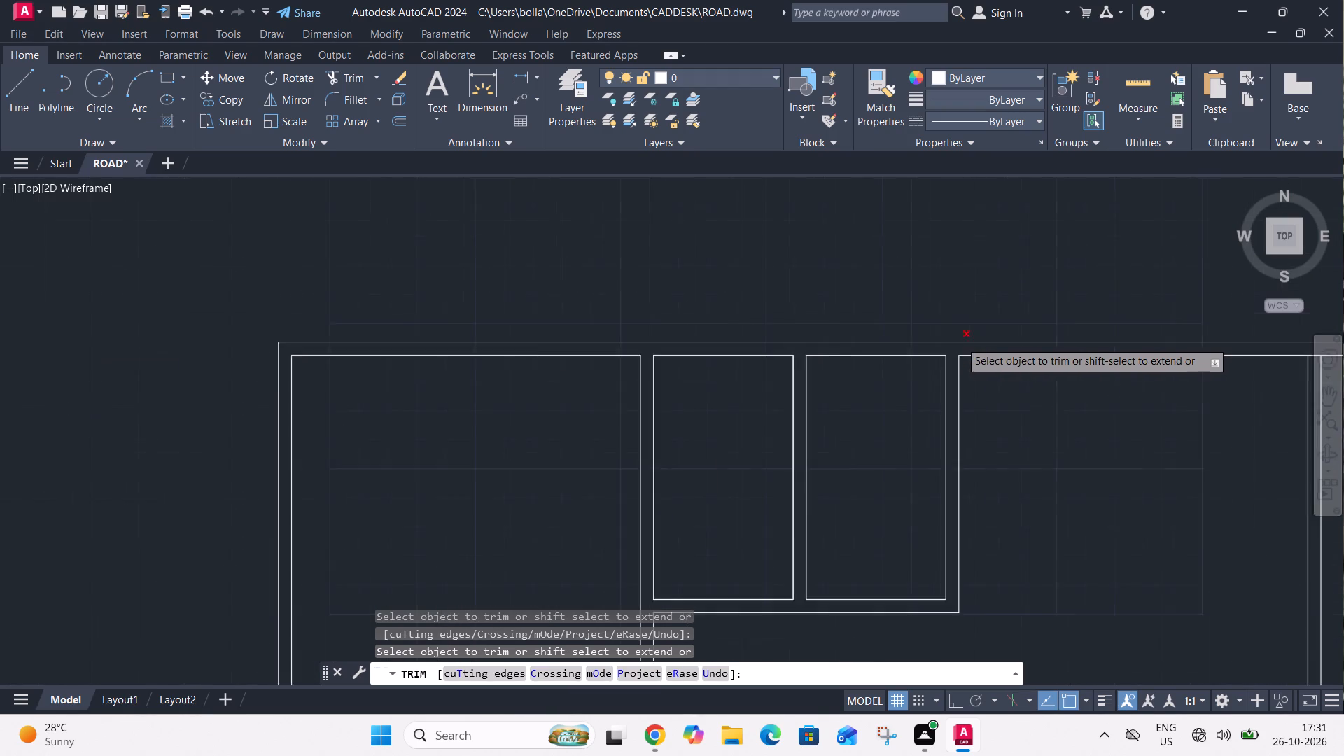
# Trim the passage's upper and lower walls where they meet the left outer wall and the short partition beside it.
pyautogui.scroll(-3, 960, 341)
pyautogui.scroll(3, 788, 455)
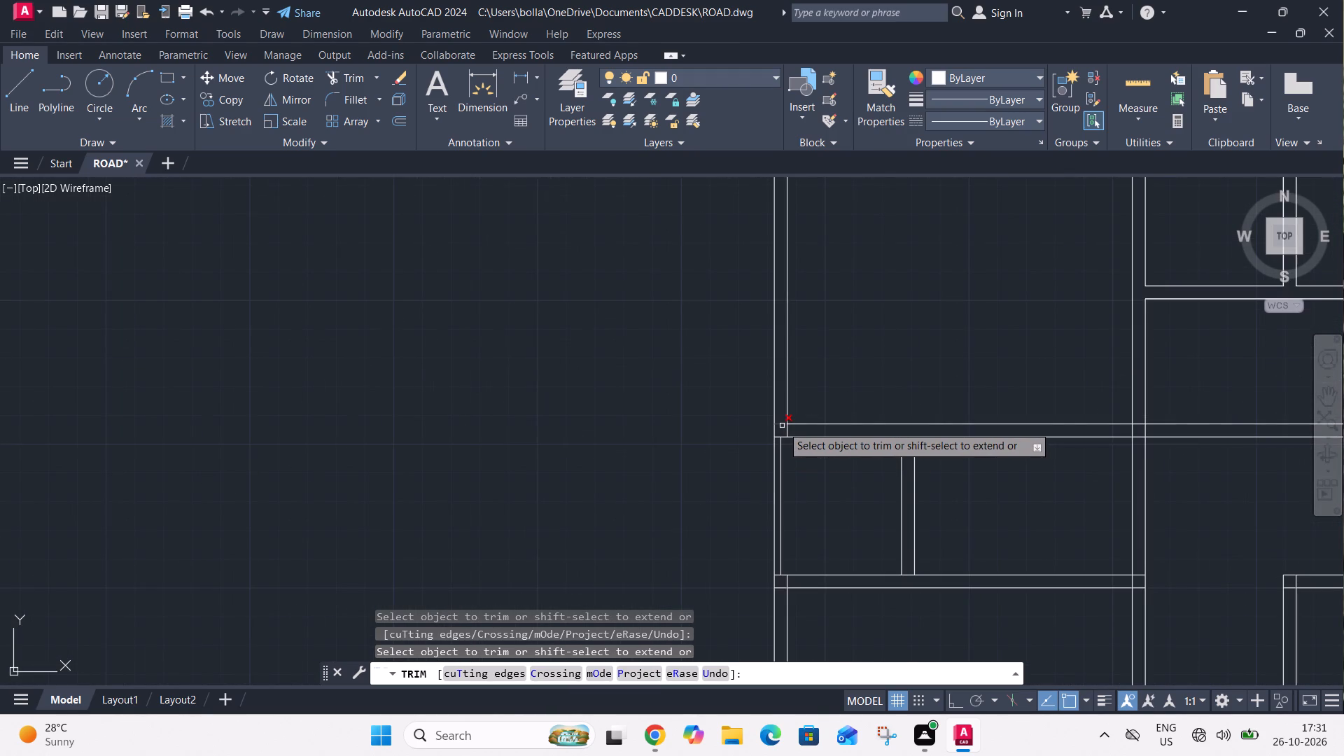
pyautogui.scroll(1, 782, 426)
pyautogui.click(782, 424)
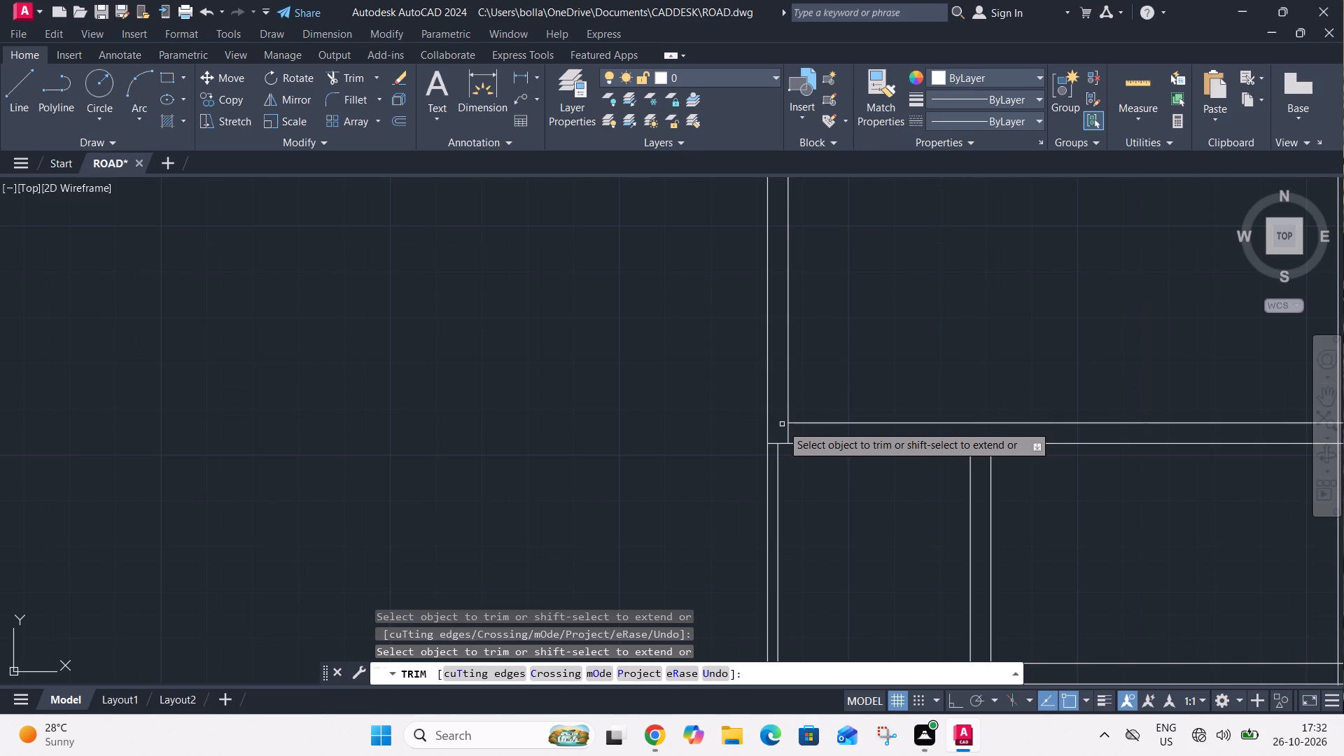
pyautogui.click(787, 433)
pyautogui.scroll(-1, 798, 437)
pyautogui.click(911, 440)
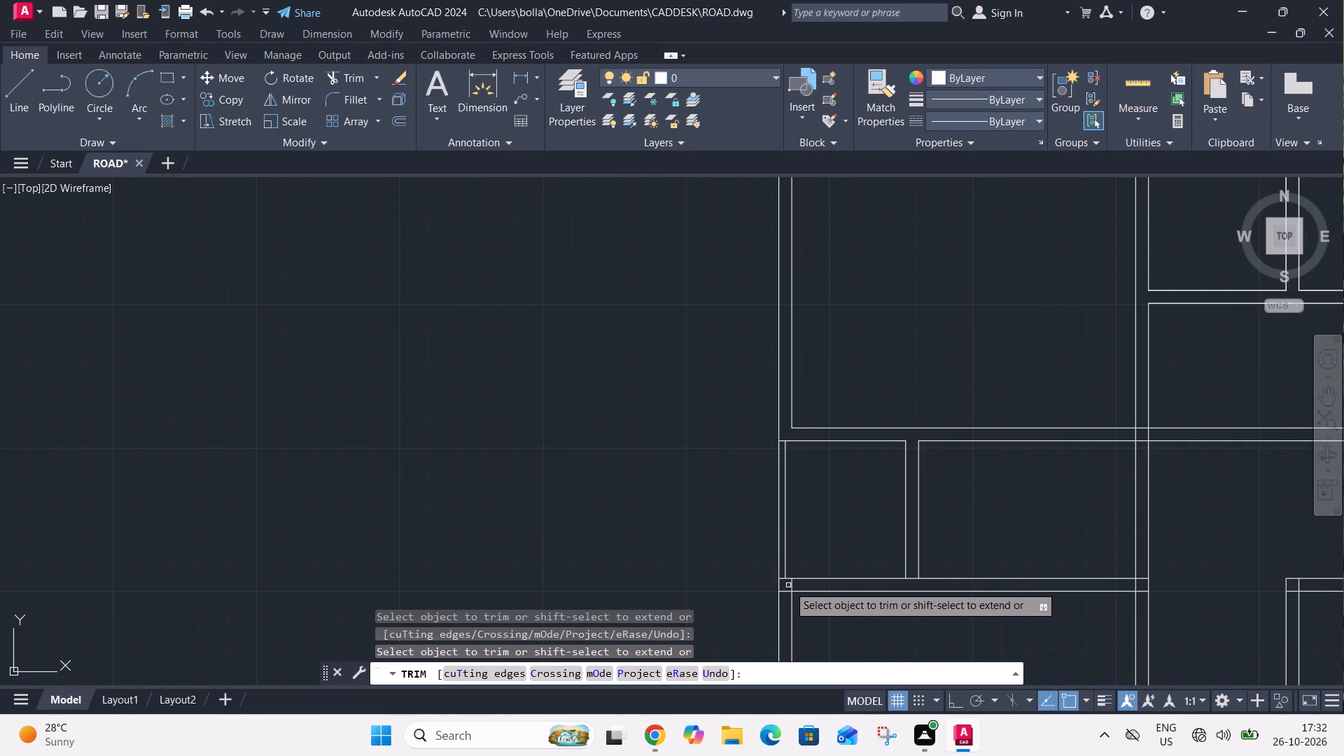
pyautogui.scroll(1, 792, 581)
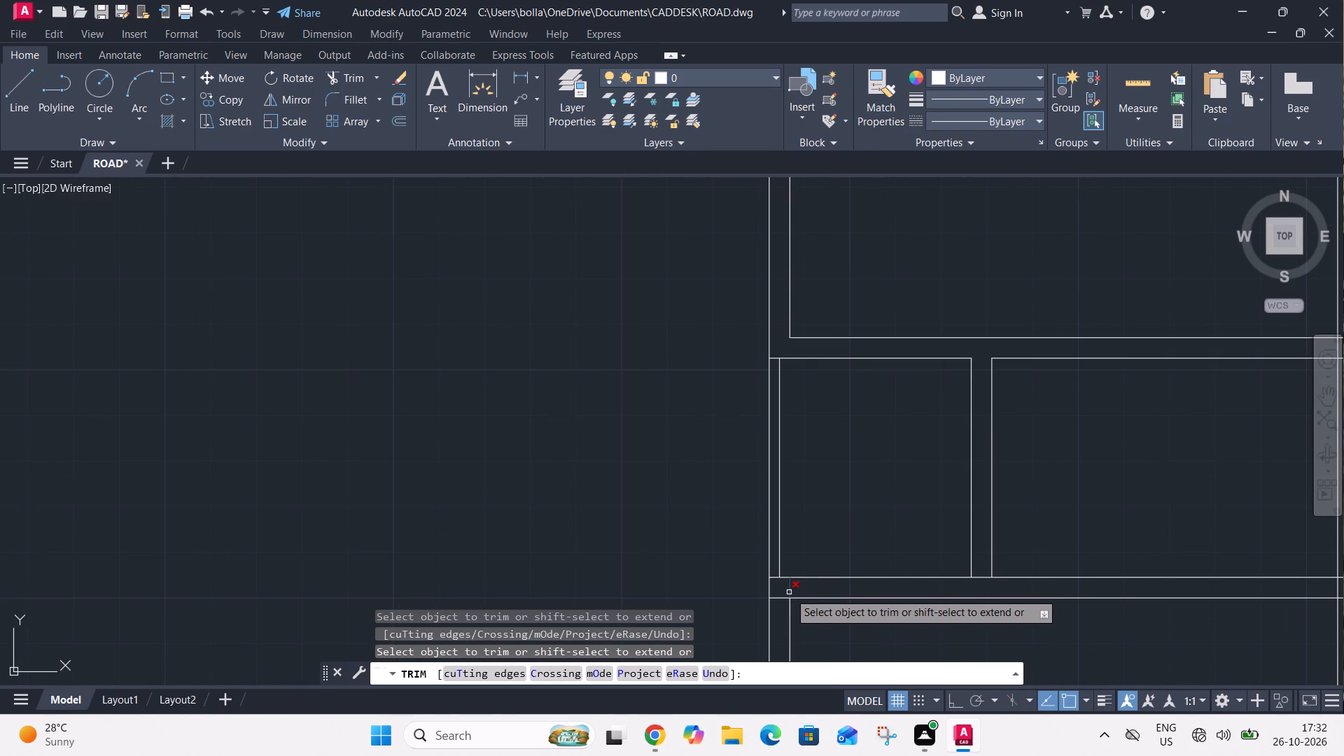
pyautogui.click(789, 592)
pyautogui.click(778, 598)
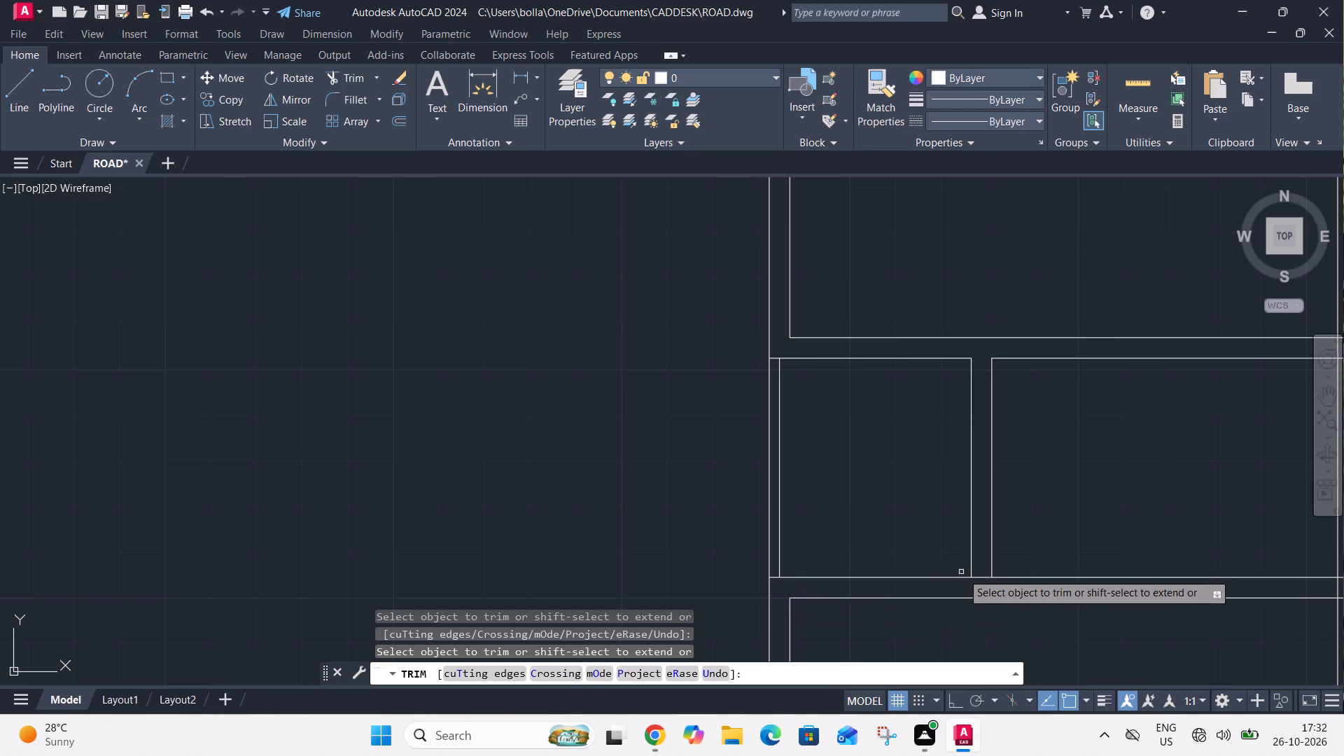
pyautogui.click(976, 577)
# Trim the crossings of the passage's lower and upper walls with the first full-height vertical wall from the left.
pyautogui.scroll(-2, 986, 555)
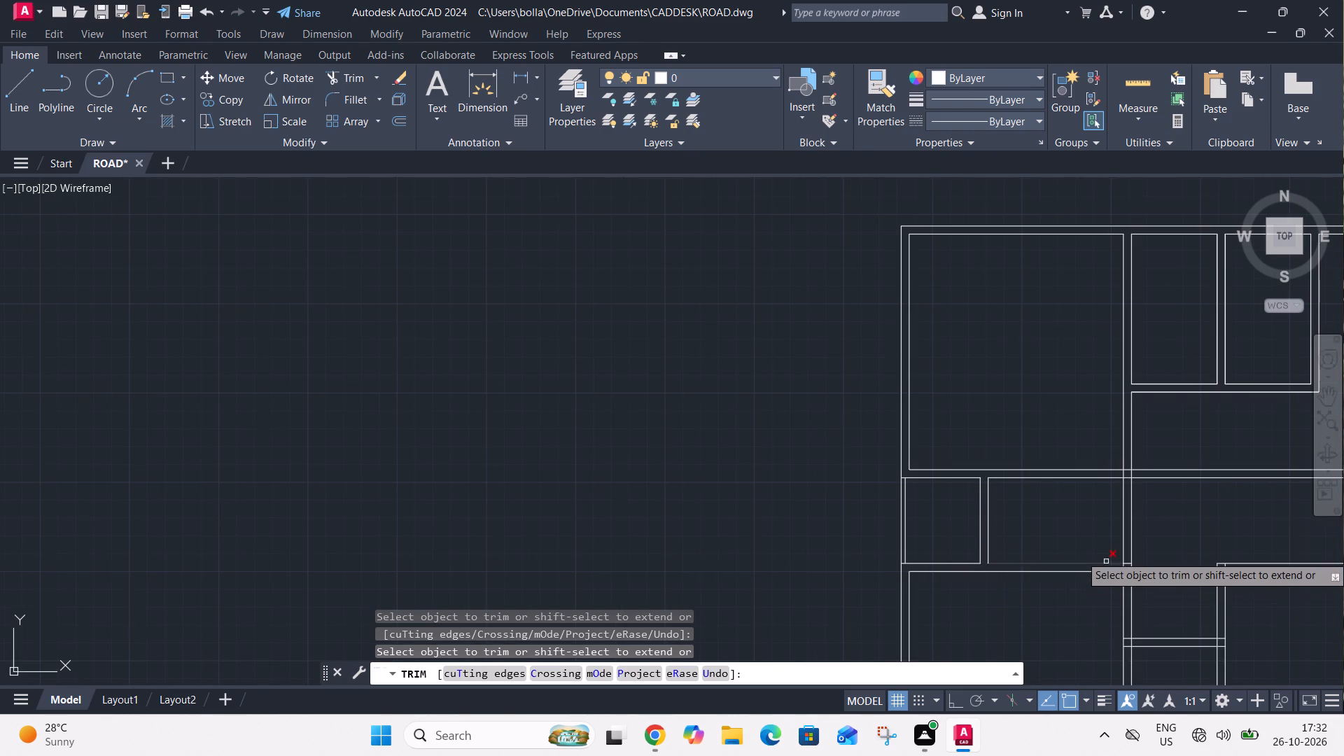
pyautogui.moveTo(1102, 542); pyautogui.dragTo(920, 517, button='middle')
pyautogui.scroll(3, 945, 539)
pyautogui.click(941, 526)
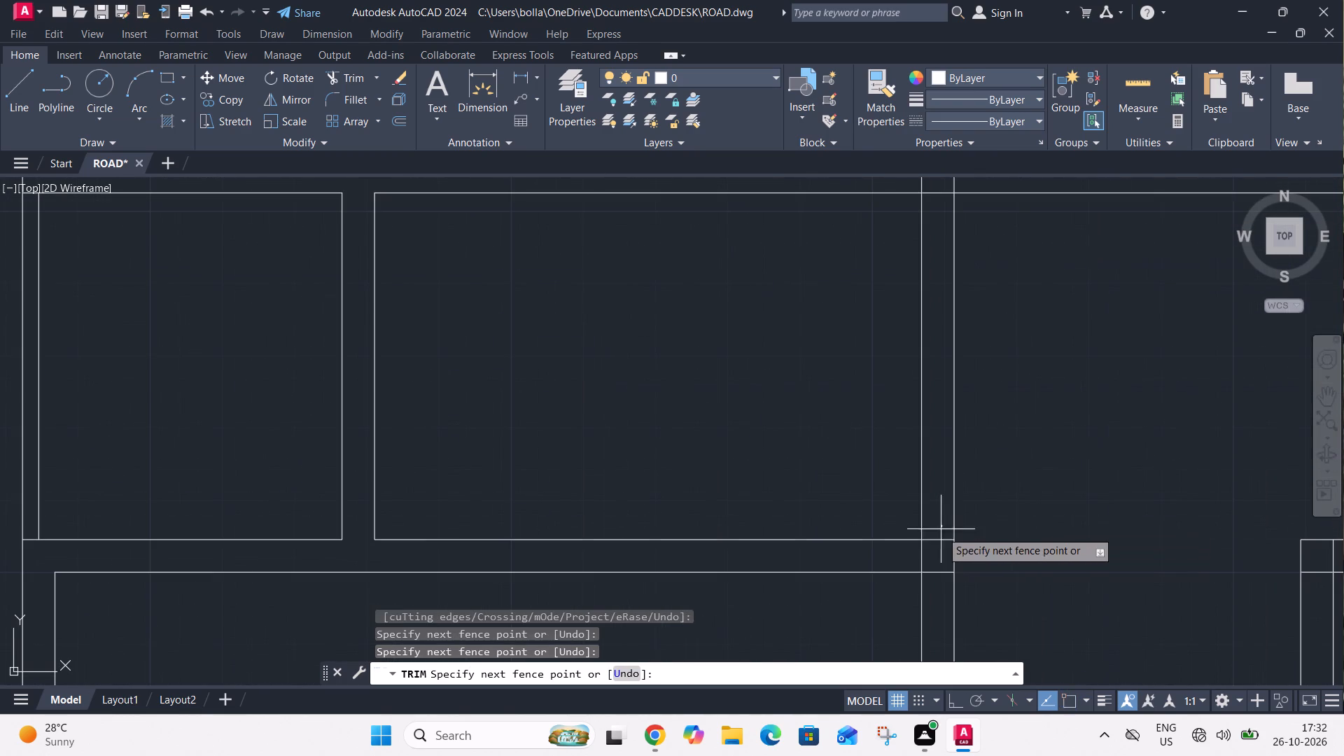
pyautogui.click(930, 591)
pyautogui.click(938, 556)
pyautogui.click(902, 556)
pyautogui.scroll(-2, 911, 559)
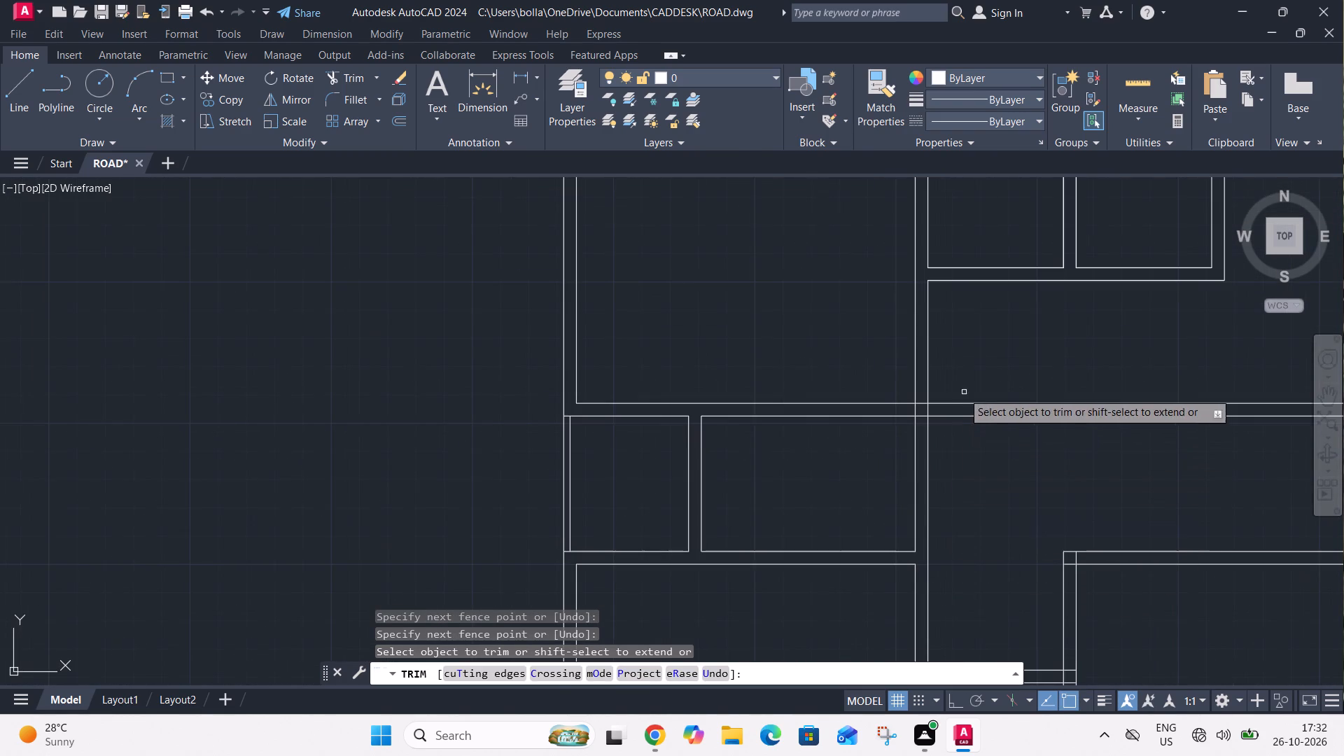
pyautogui.scroll(2, 920, 395)
pyautogui.click(920, 395)
pyautogui.click(906, 473)
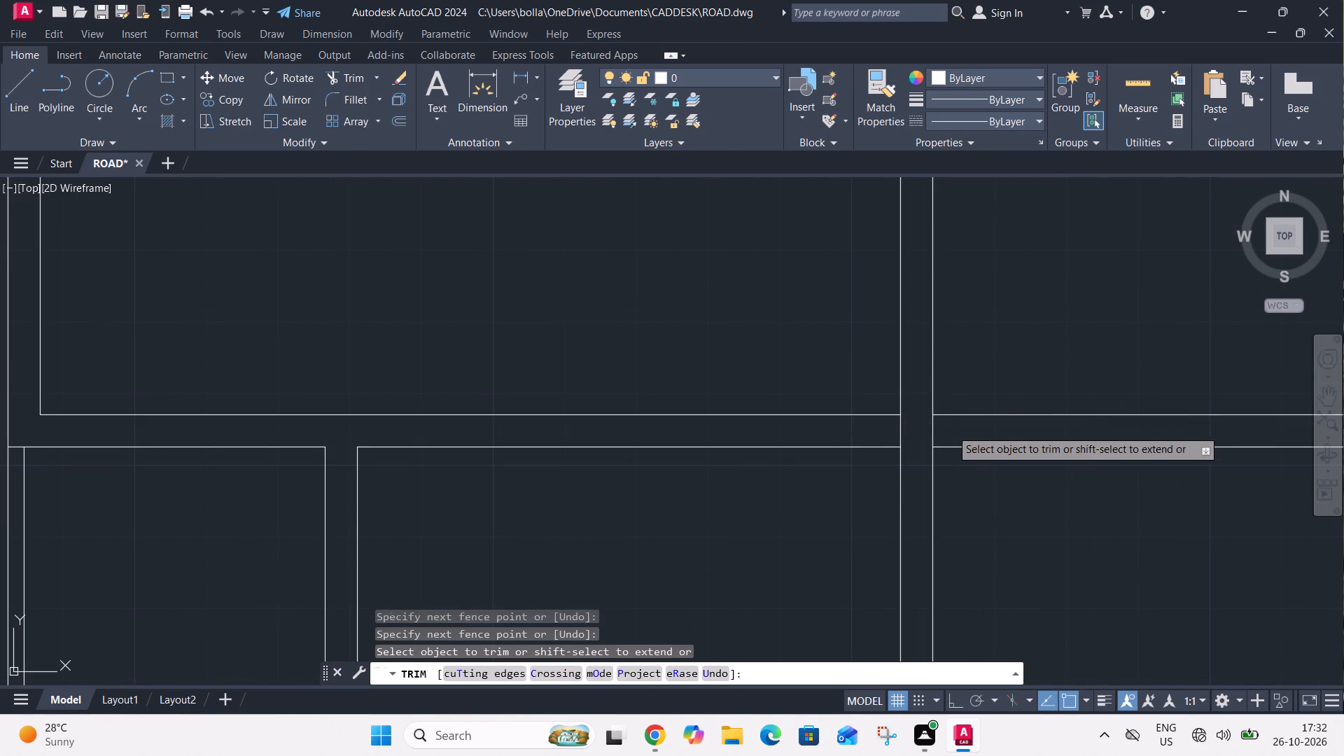
pyautogui.click(951, 429)
pyautogui.click(888, 429)
# Trim the inner line of the bottom outer wall where the lower-left room's right-hand wall meets it.
pyautogui.scroll(-4, 927, 388)
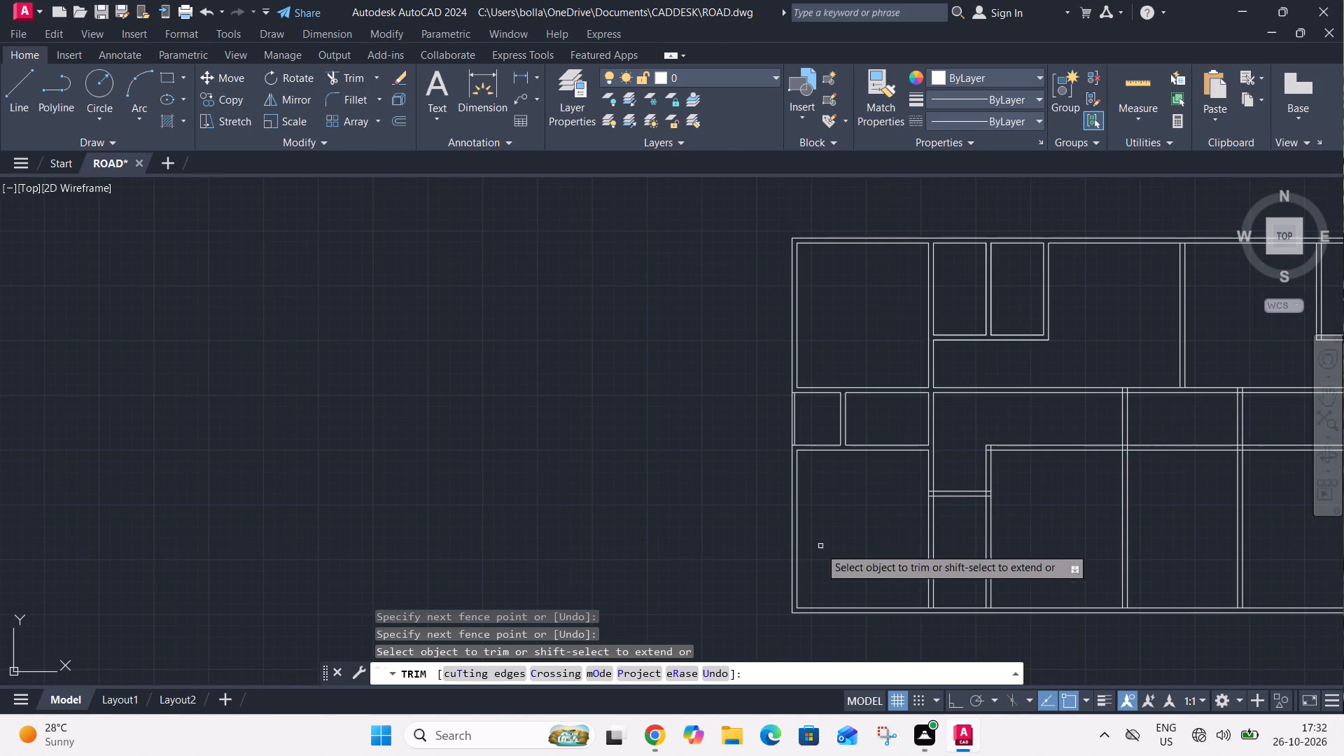
pyautogui.scroll(3, 932, 605)
pyautogui.click(912, 618)
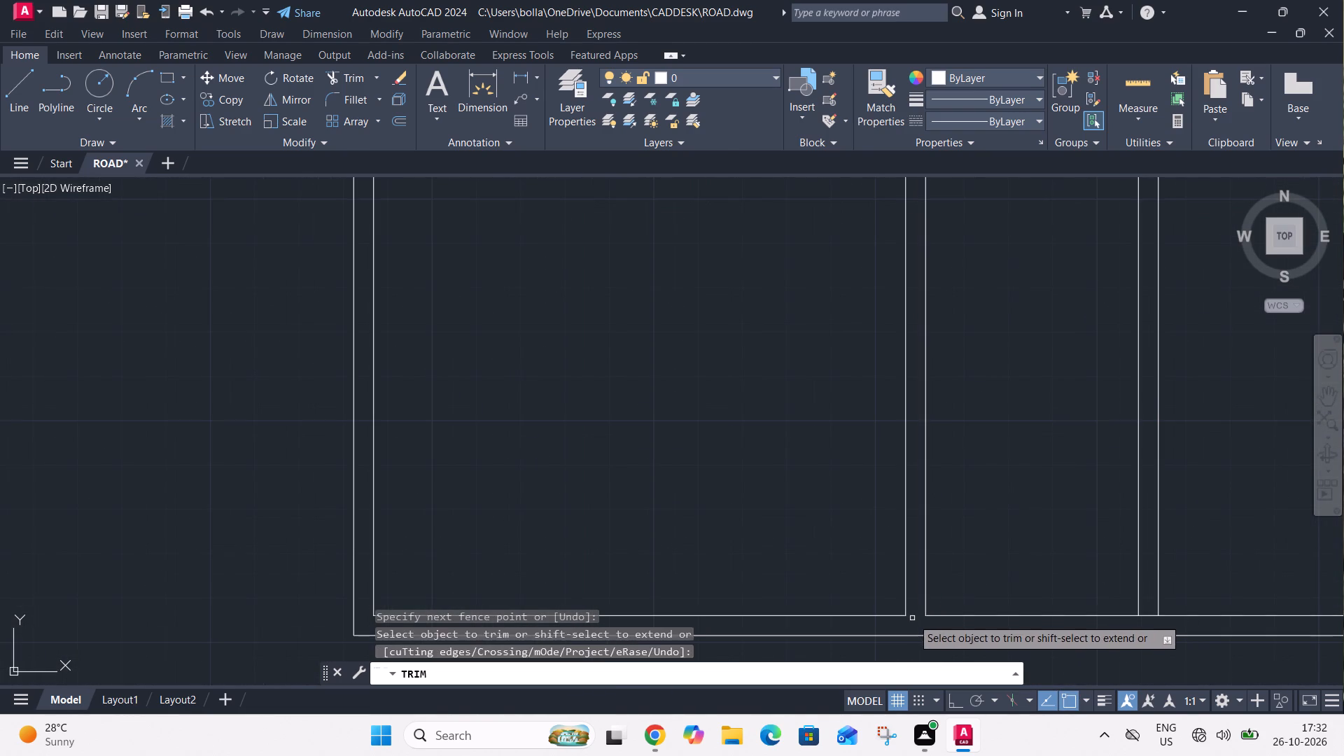
# Trim the junctions at both ends of the short horizontal wall beside the lower-left room.
pyautogui.scroll(-2, 920, 613)
pyautogui.scroll(2, 925, 434)
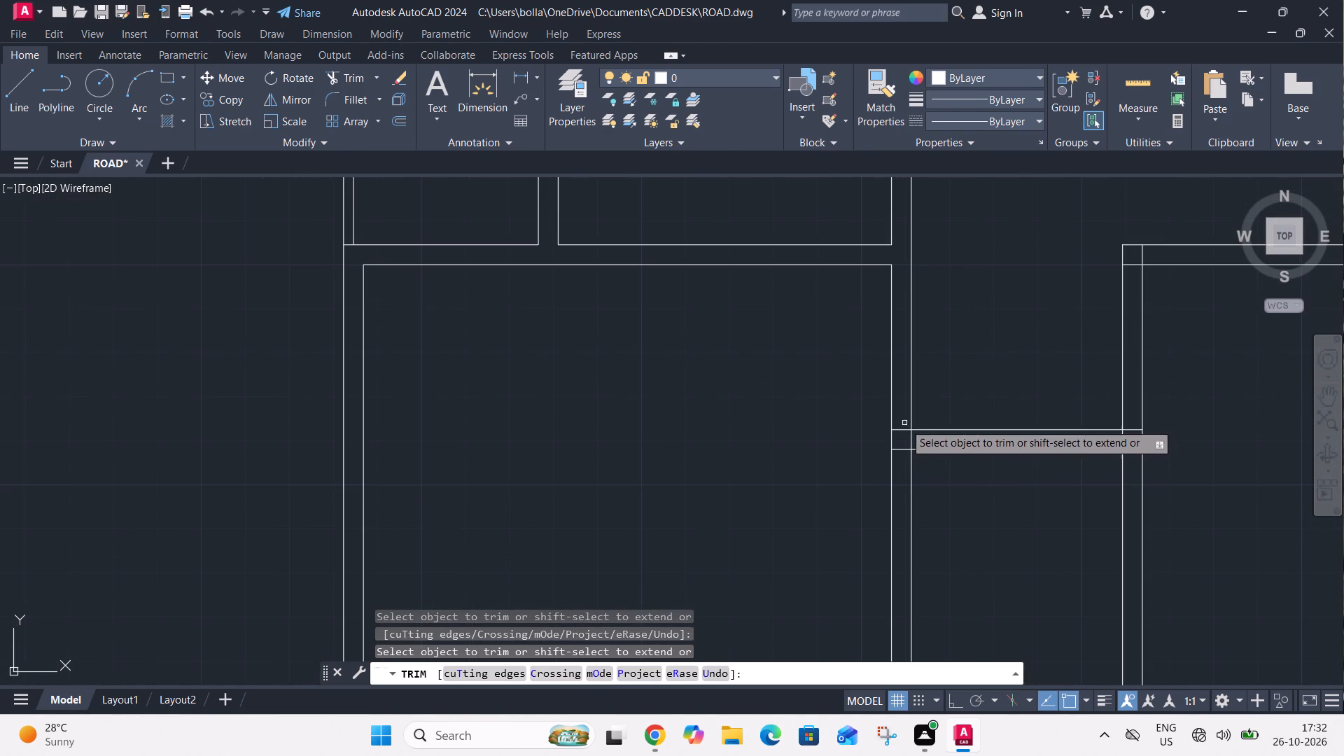
pyautogui.click(904, 423)
pyautogui.click(902, 463)
pyautogui.click(902, 435)
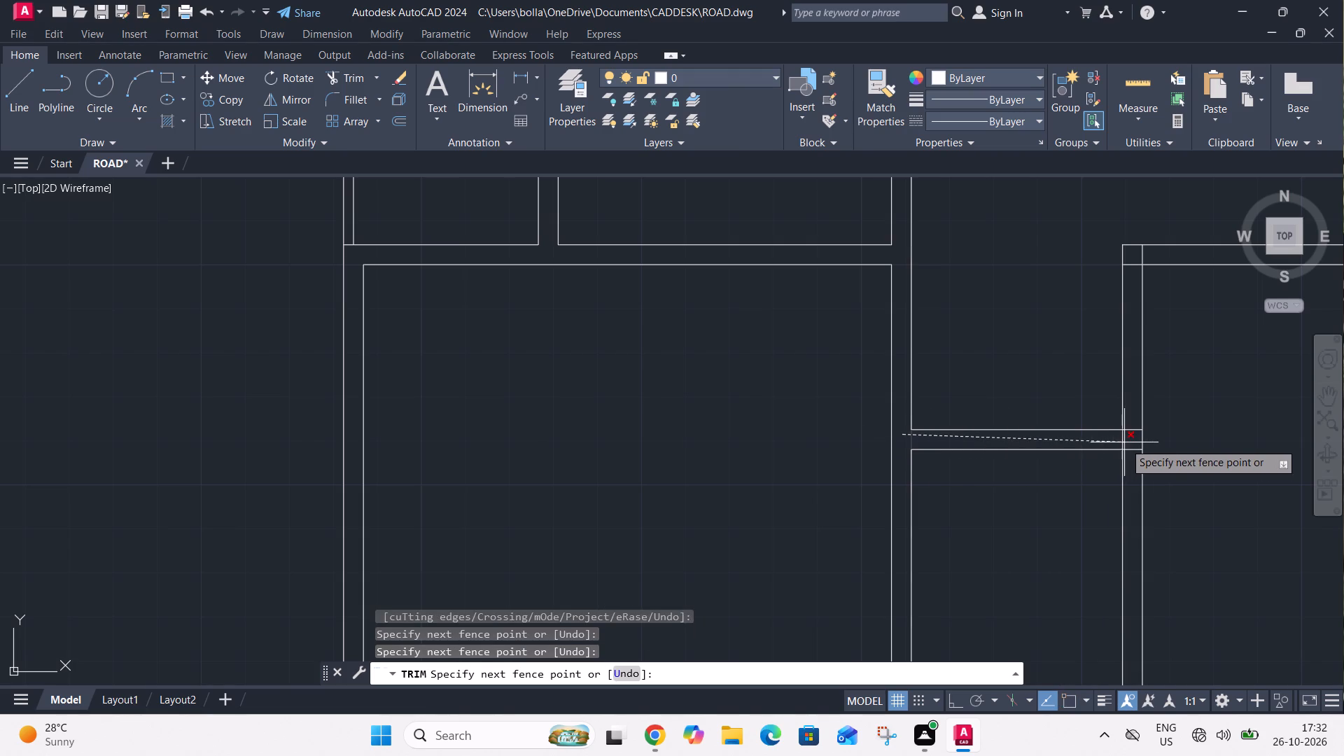
pyautogui.click(1126, 442)
pyautogui.click(1135, 424)
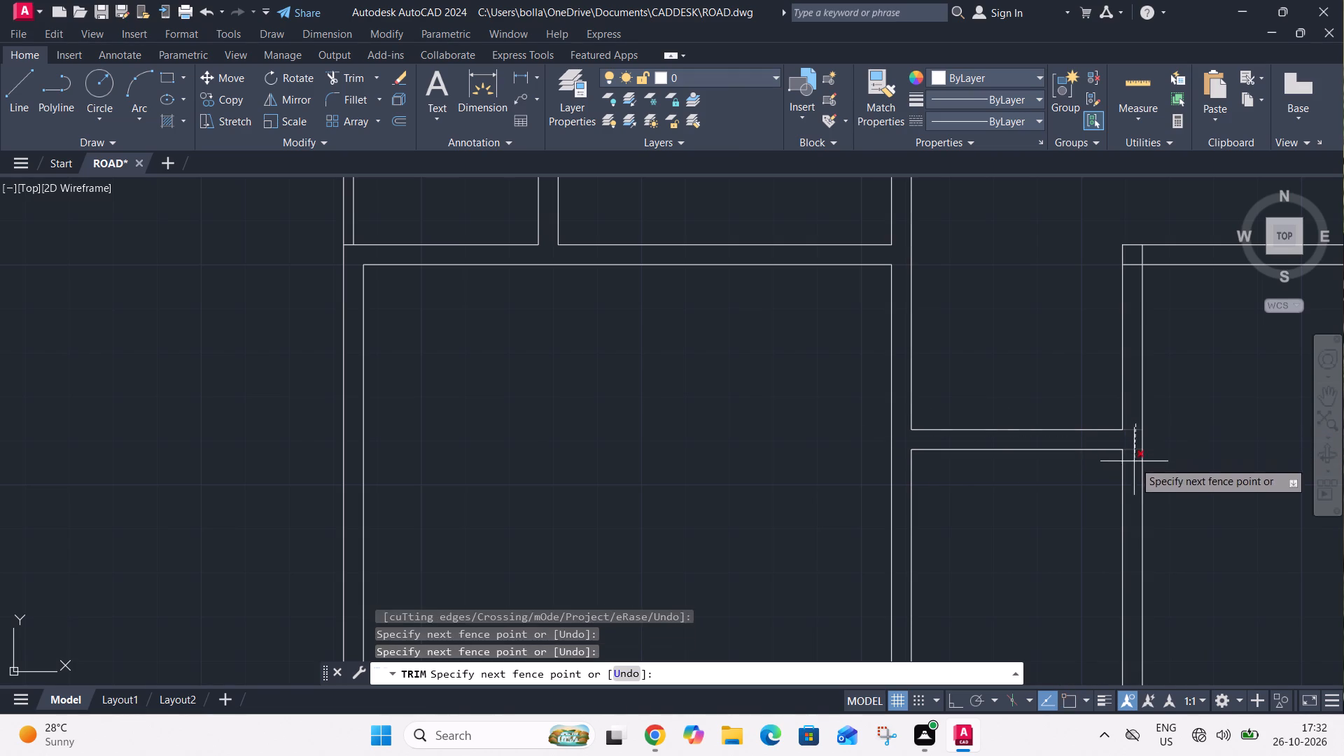
pyautogui.click(1134, 462)
# Trim the inner line of the bottom outer wall where the narrow lower room's right-hand wall meets it.
pyautogui.scroll(-2, 1082, 358)
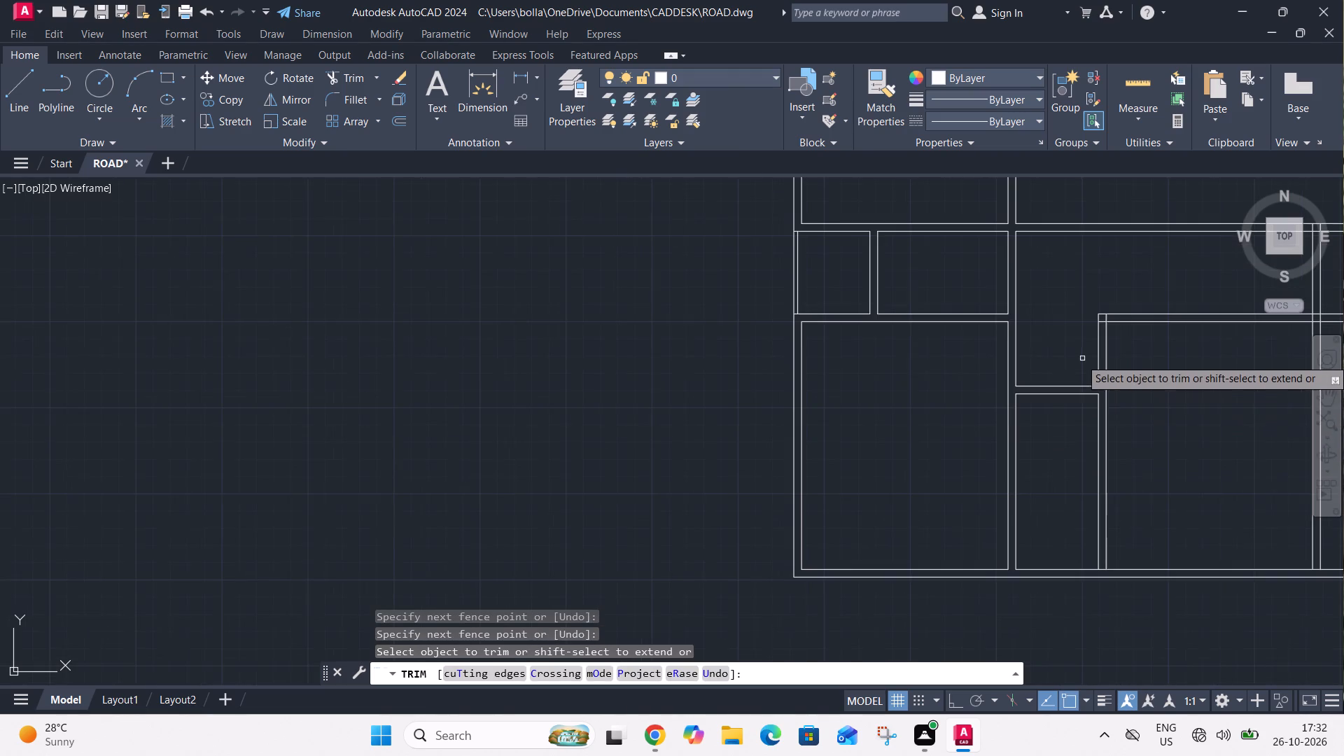
pyautogui.scroll(2, 1106, 577)
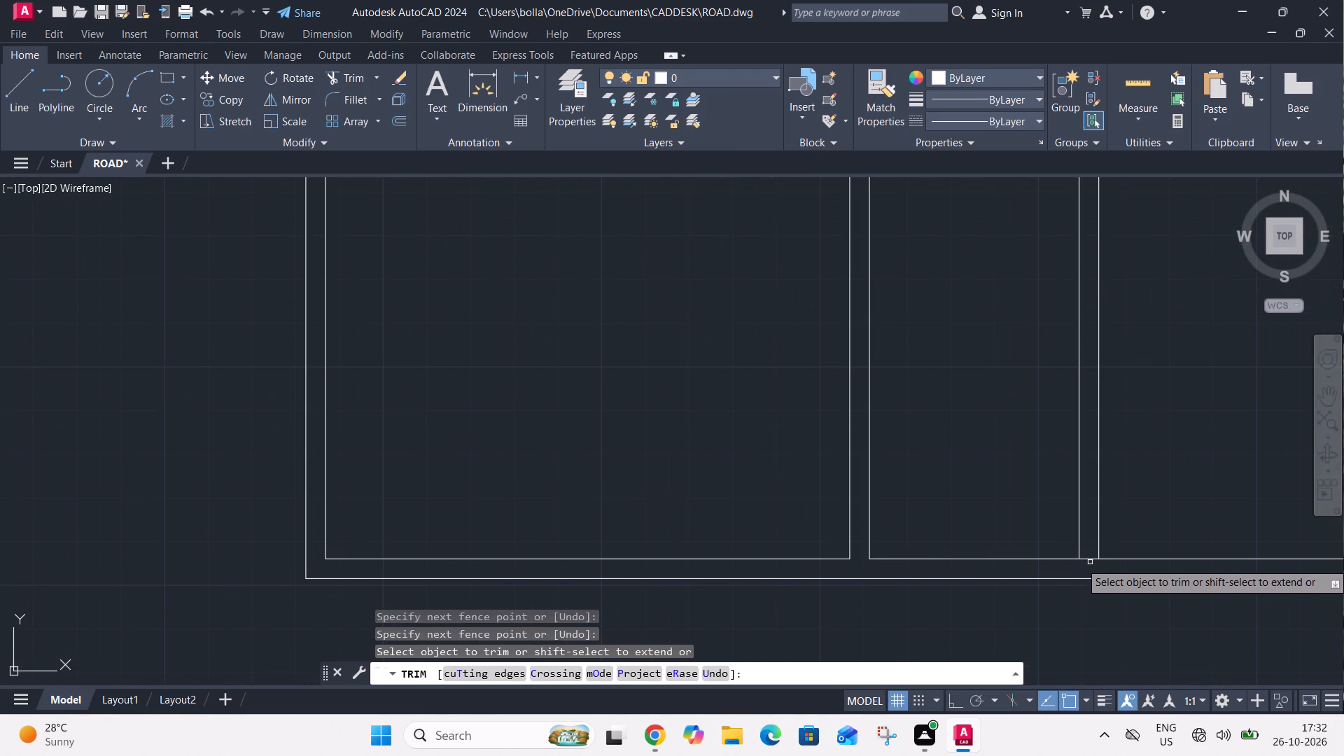
pyautogui.click(1088, 559)
# Trim the overlapping lines at the left corner where the central lower wall of the passage turns down.
pyautogui.scroll(-2, 1088, 565)
pyautogui.moveTo(1133, 505); pyautogui.dragTo(1134, 505, button='middle')
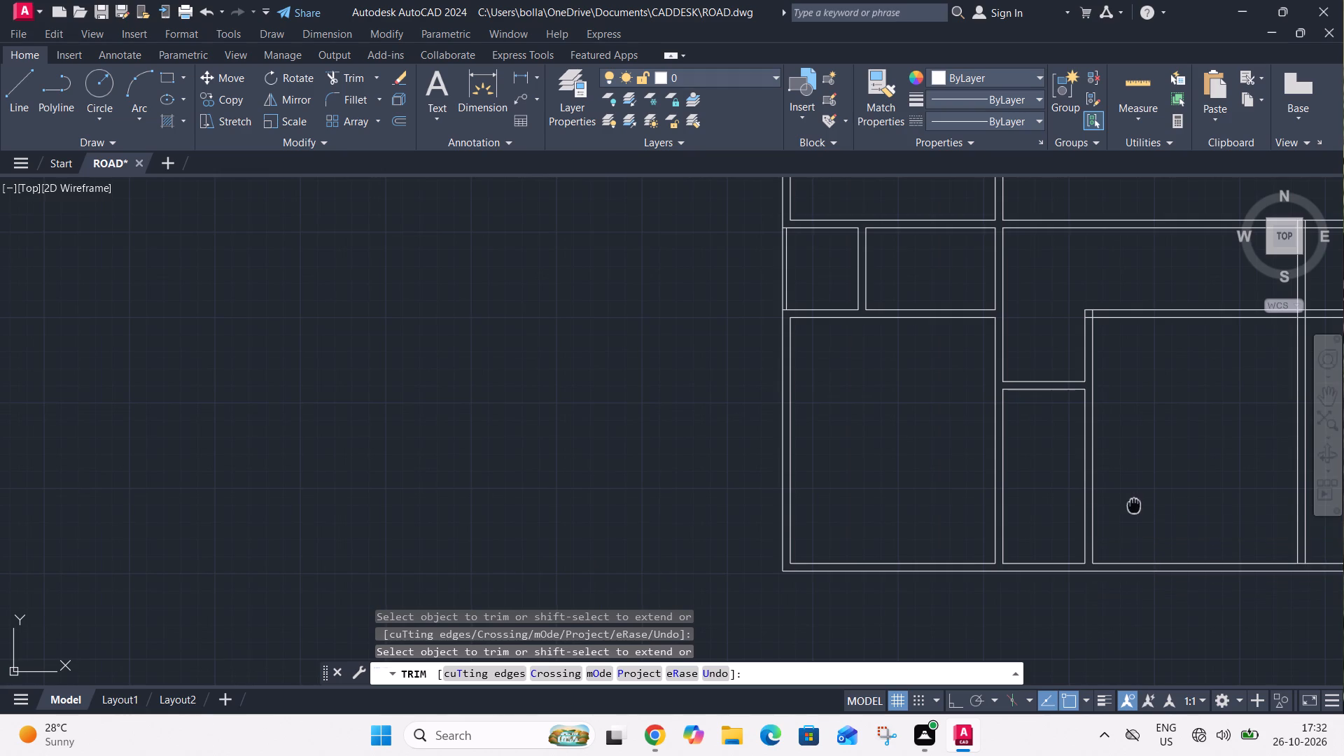
pyautogui.moveTo(1134, 505); pyautogui.dragTo(1097, 636, button='middle')
pyautogui.scroll(2, 1055, 444)
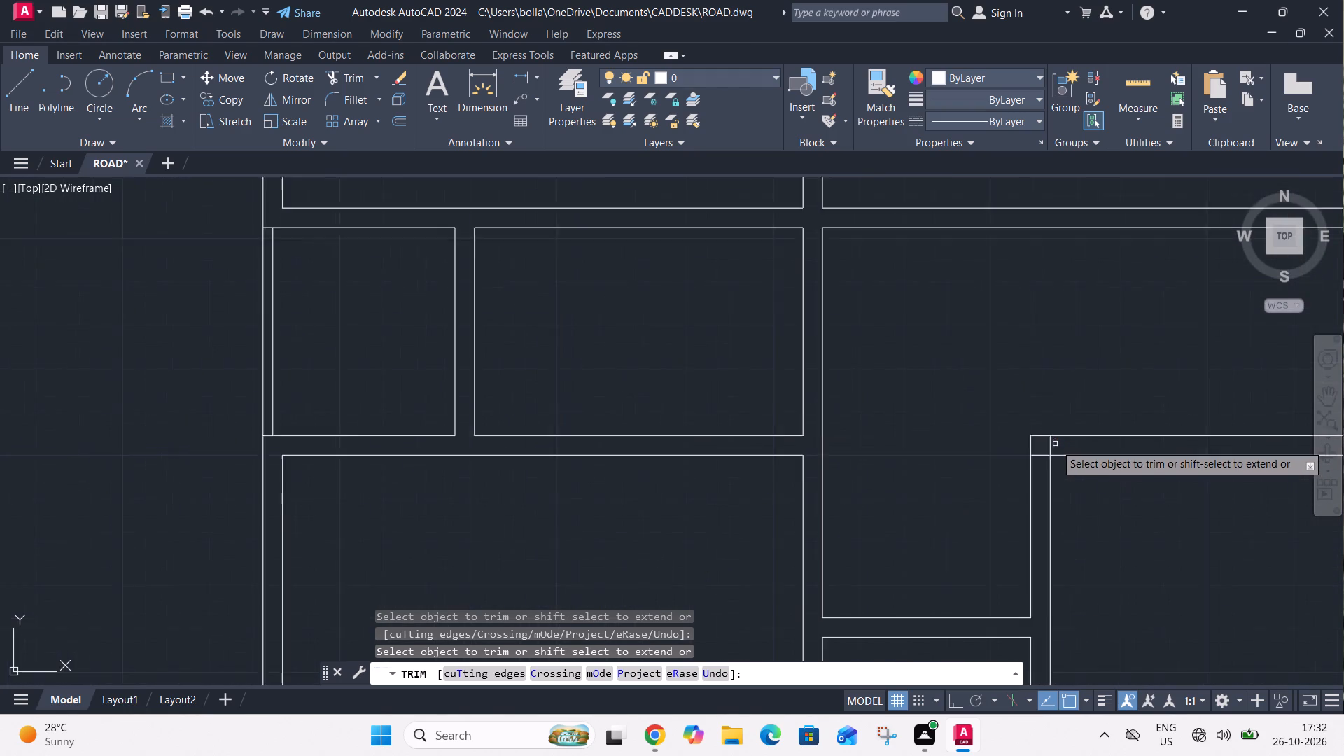
pyautogui.scroll(1, 1055, 444)
pyautogui.click(1055, 444)
pyautogui.click(1035, 448)
pyautogui.click(1035, 463)
# Trim the crossing of the left central vertical wall with the passage's lower wall into an open junction.
pyautogui.scroll(-3, 1038, 457)
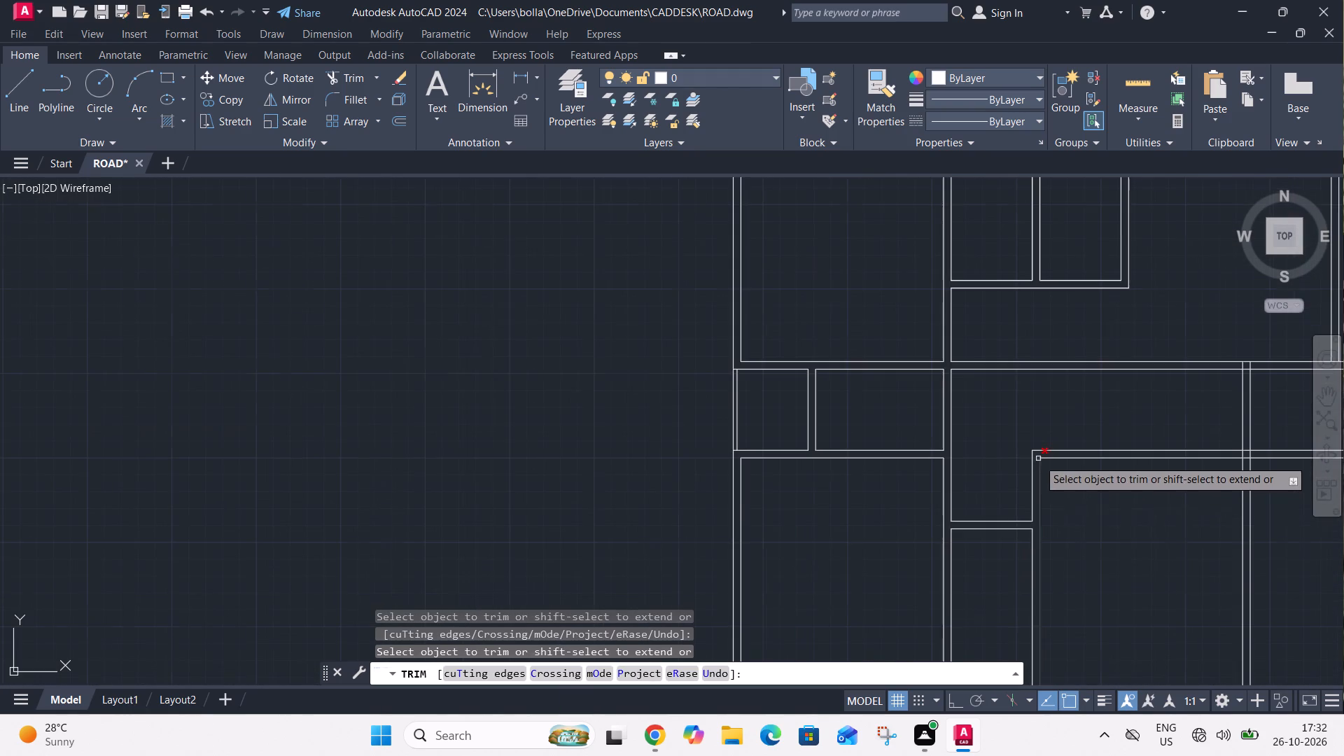
pyautogui.moveTo(1100, 498); pyautogui.dragTo(880, 523, button='middle')
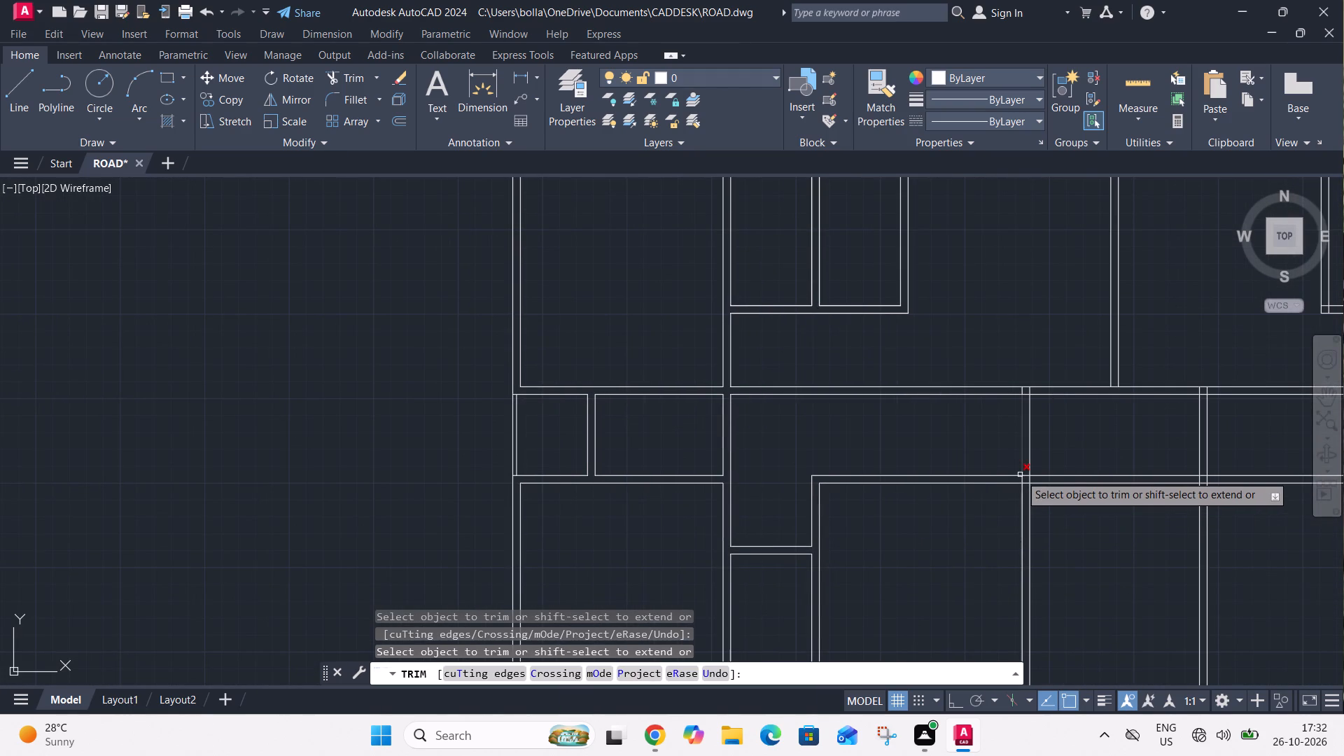
pyautogui.scroll(3, 1031, 483)
pyautogui.click(1035, 479)
pyautogui.click(960, 471)
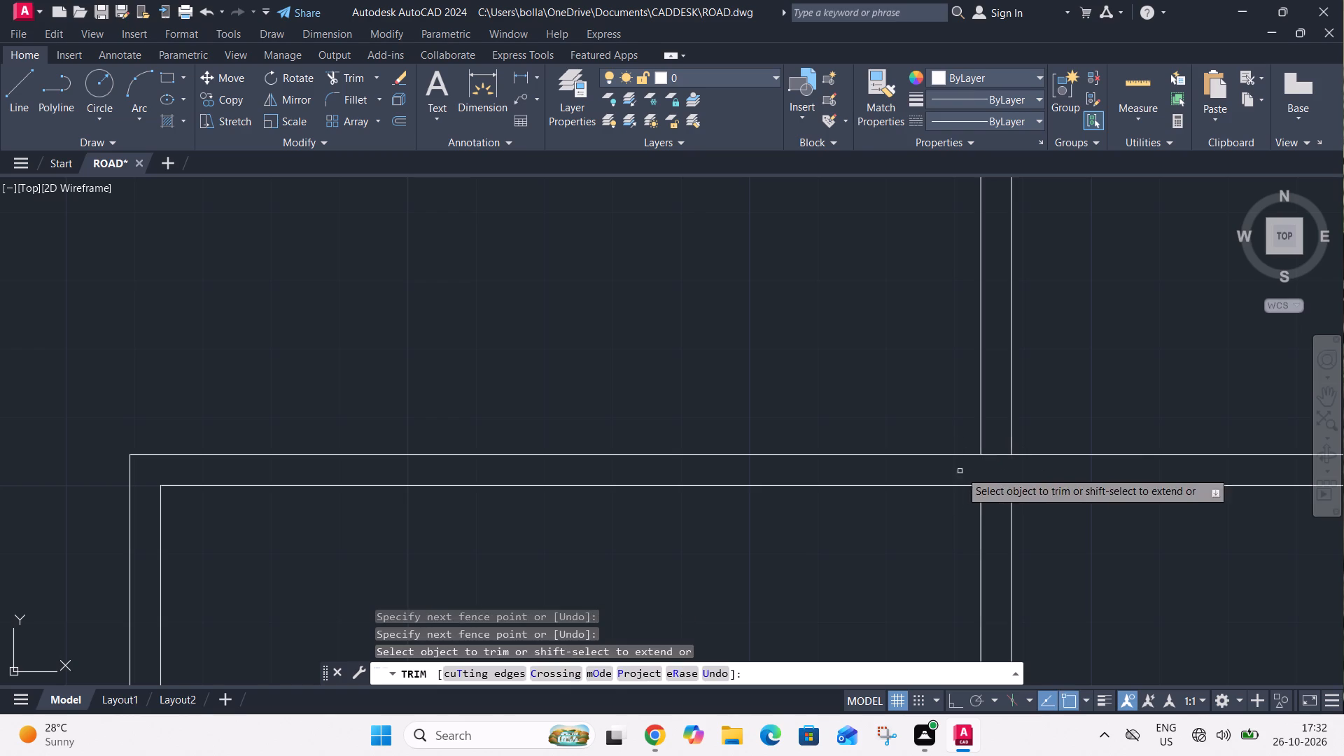
pyautogui.click(1000, 447)
pyautogui.click(1000, 492)
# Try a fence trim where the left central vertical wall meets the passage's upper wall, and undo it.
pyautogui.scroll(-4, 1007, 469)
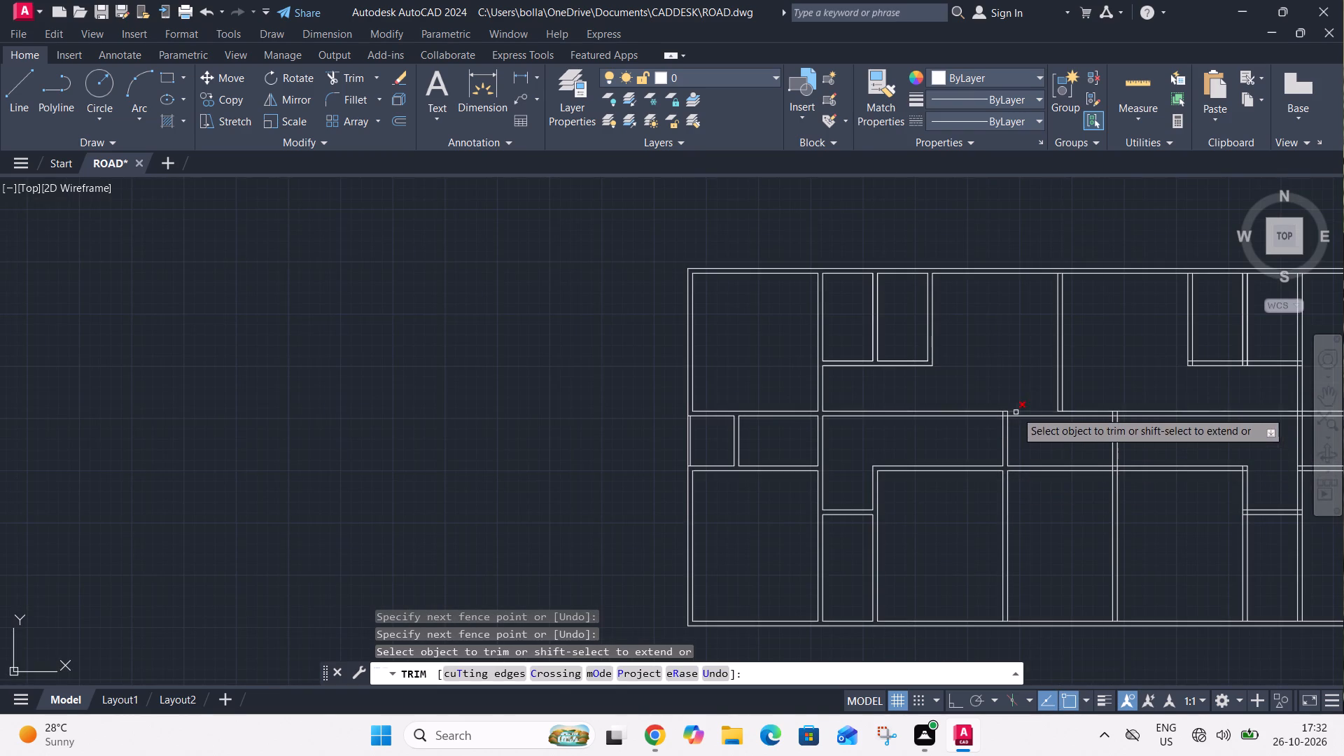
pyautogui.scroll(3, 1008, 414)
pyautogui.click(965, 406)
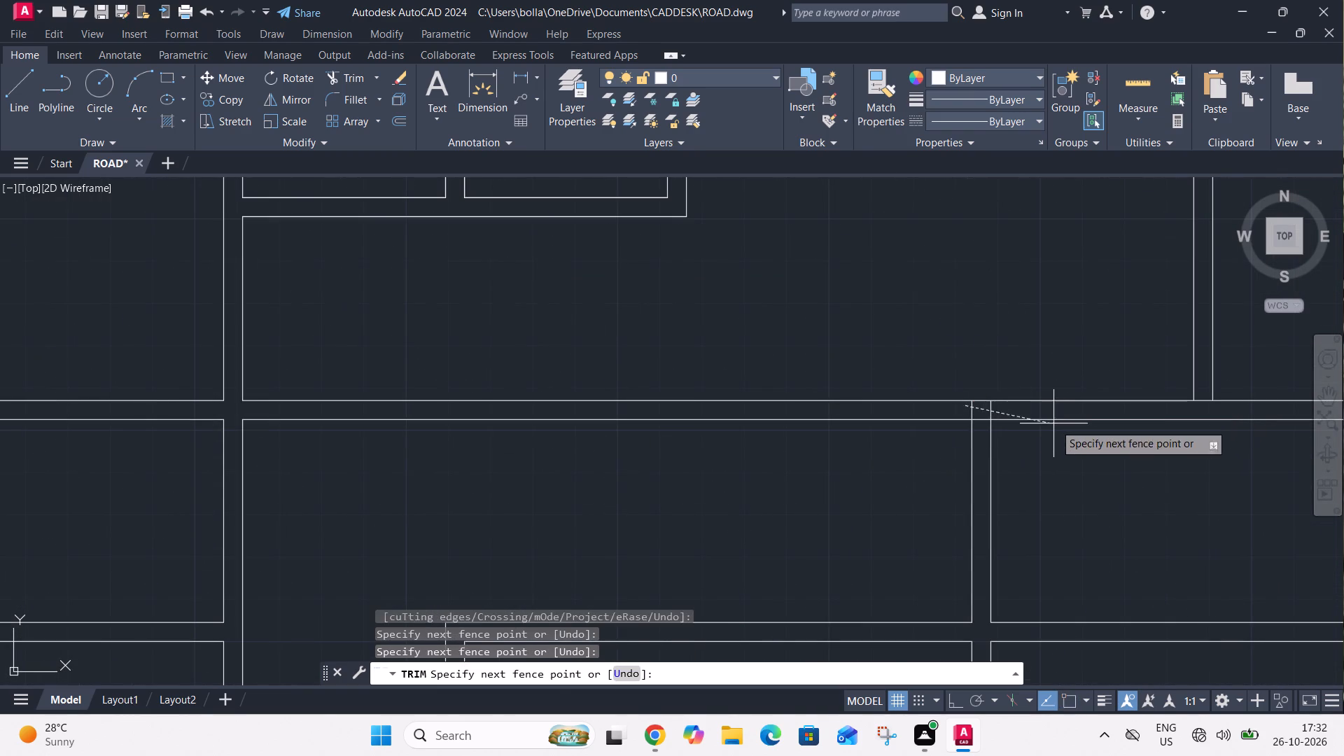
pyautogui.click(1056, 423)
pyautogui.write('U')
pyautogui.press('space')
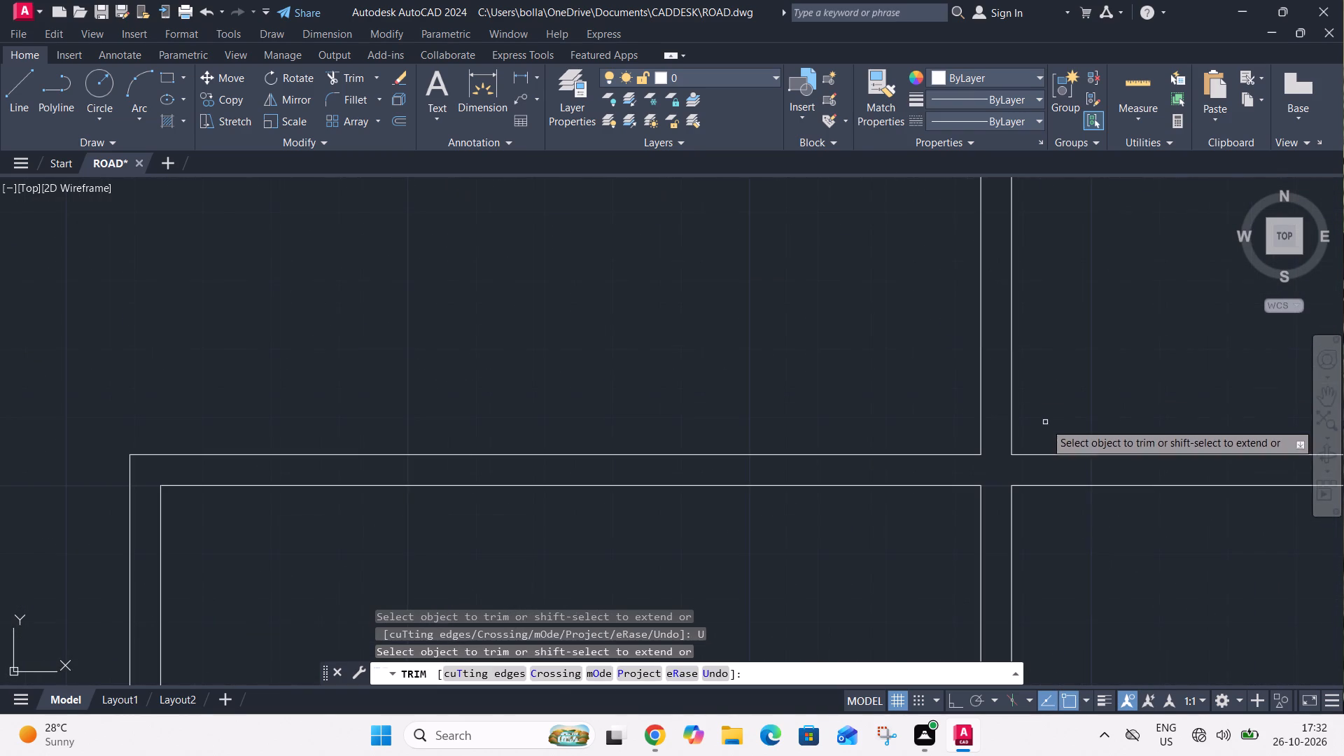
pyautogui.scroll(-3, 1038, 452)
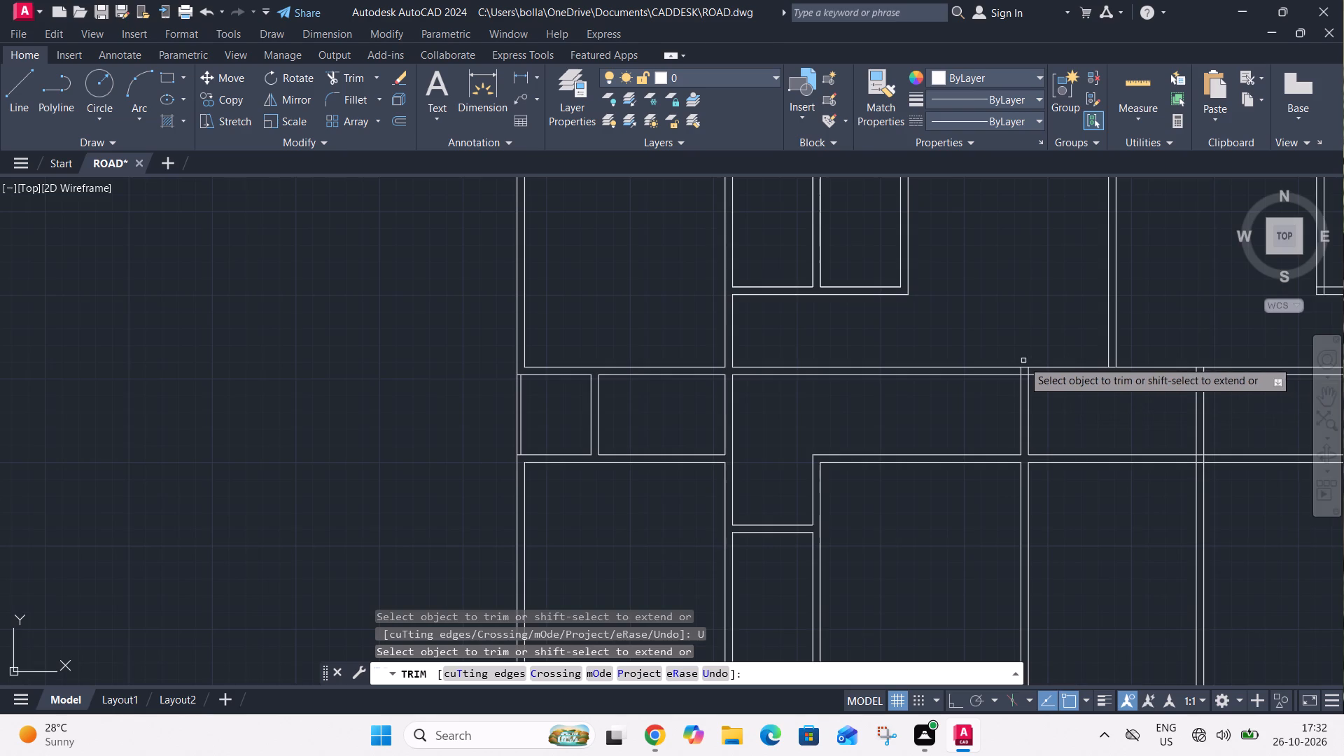
# Trim the passage's upper wall open where the left central vertical wall below and the central vertical wall above meet it.
pyautogui.scroll(4, 1018, 363)
pyautogui.click(992, 382)
pyautogui.click(1106, 399)
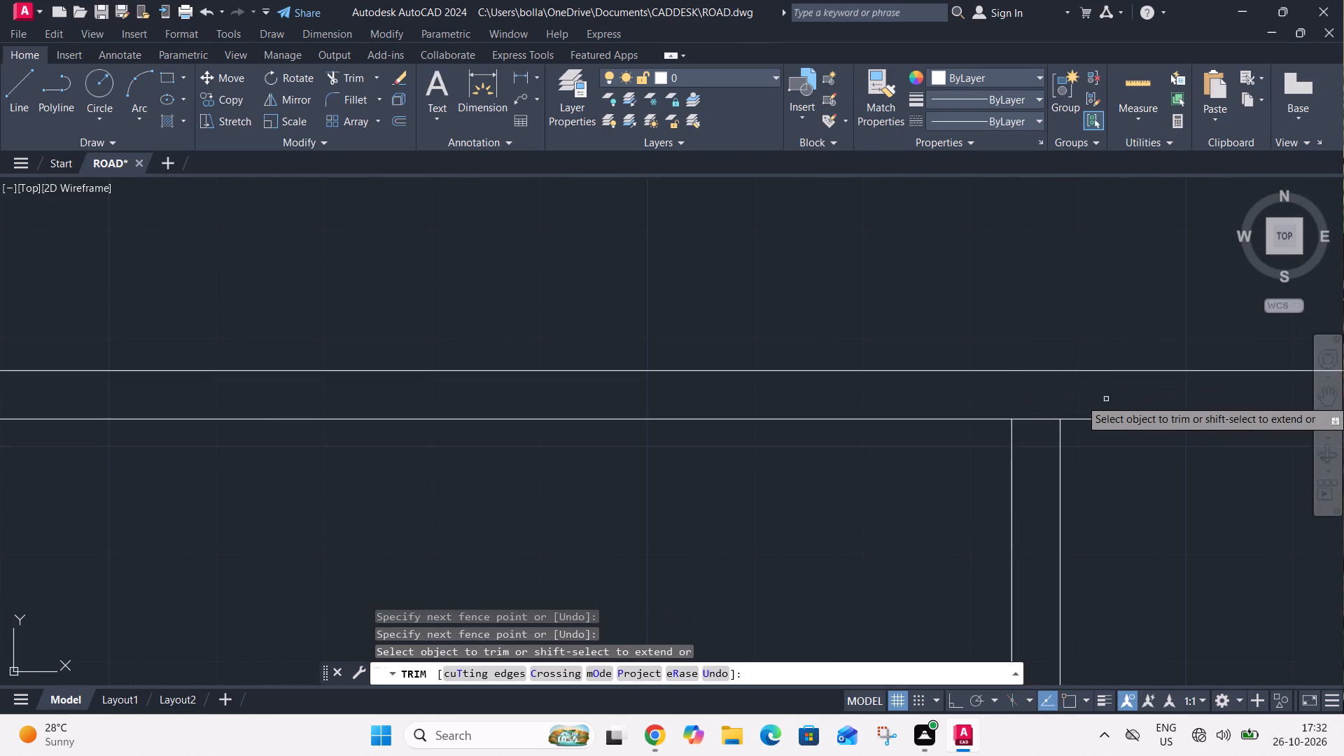
pyautogui.click(1042, 421)
pyautogui.scroll(-3, 1042, 421)
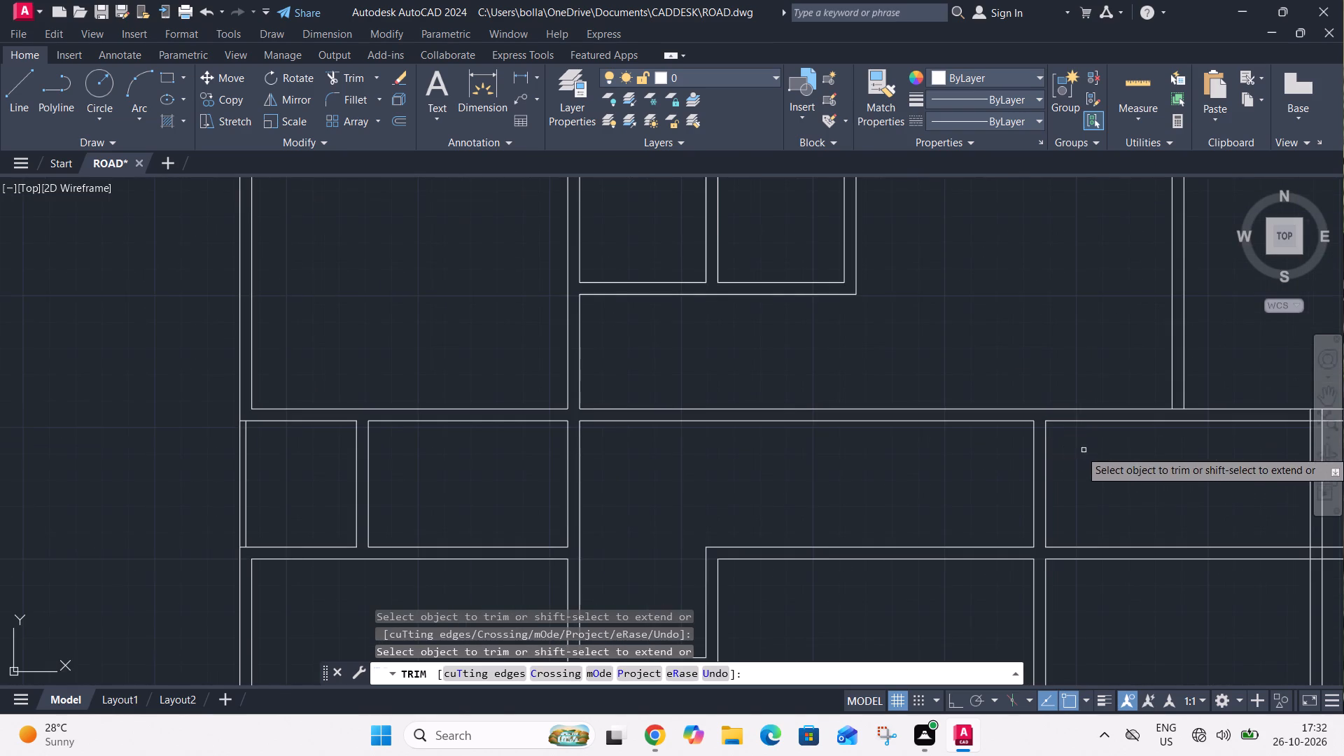
pyautogui.moveTo(1101, 451); pyautogui.dragTo(939, 491, button='middle')
pyautogui.scroll(3, 1014, 449)
pyautogui.click(1015, 449)
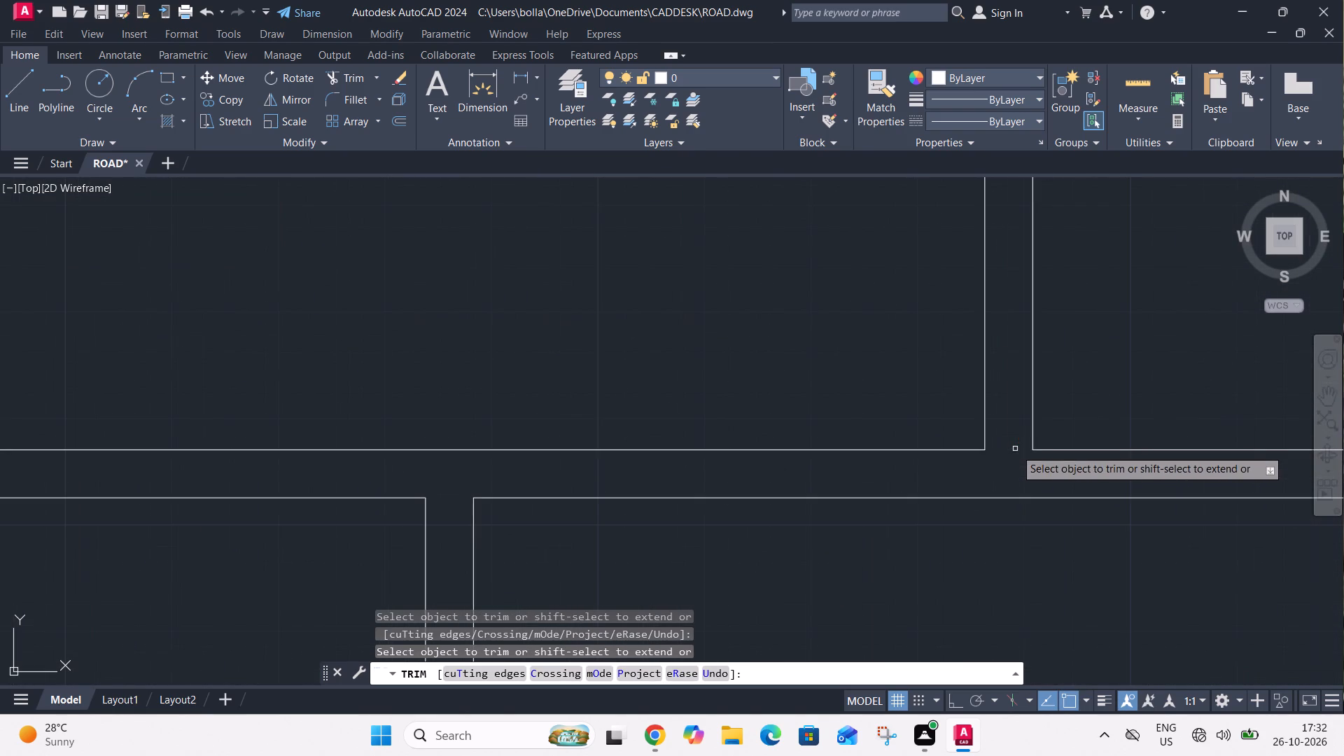
# Trim the junction of the right central vertical wall with the passage's upper wall into an open T.
pyautogui.scroll(-3, 1015, 459)
pyautogui.moveTo(1049, 490); pyautogui.dragTo(902, 488, button='middle')
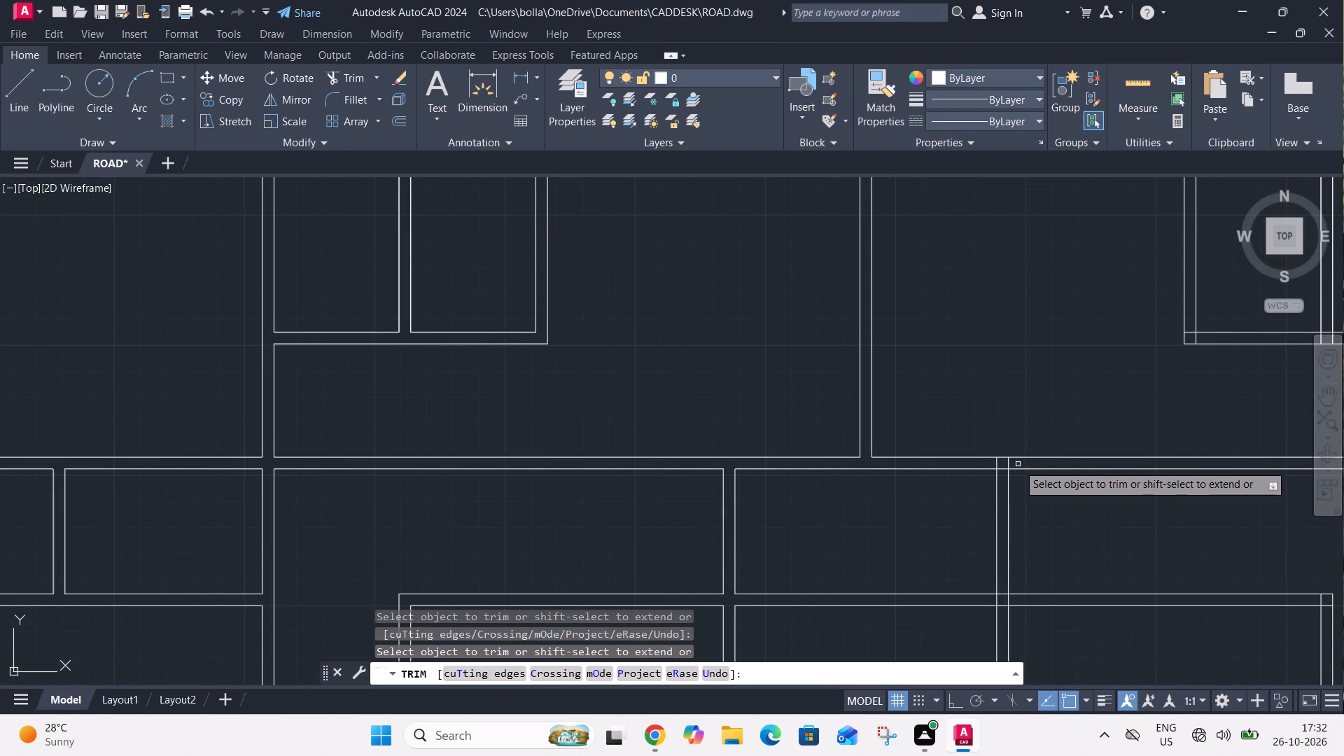
pyautogui.scroll(2, 1010, 467)
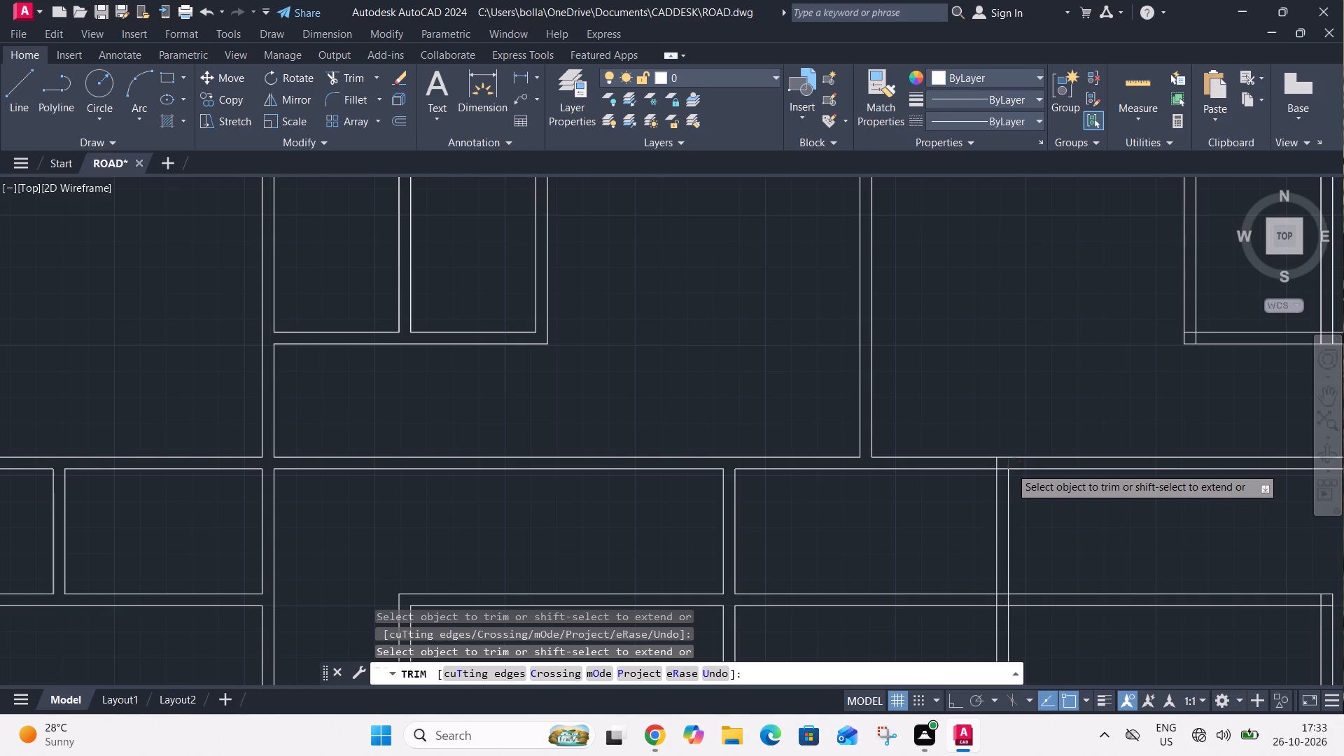
pyautogui.scroll(1, 1010, 467)
pyautogui.click(1012, 458)
pyautogui.click(930, 454)
pyautogui.click(968, 477)
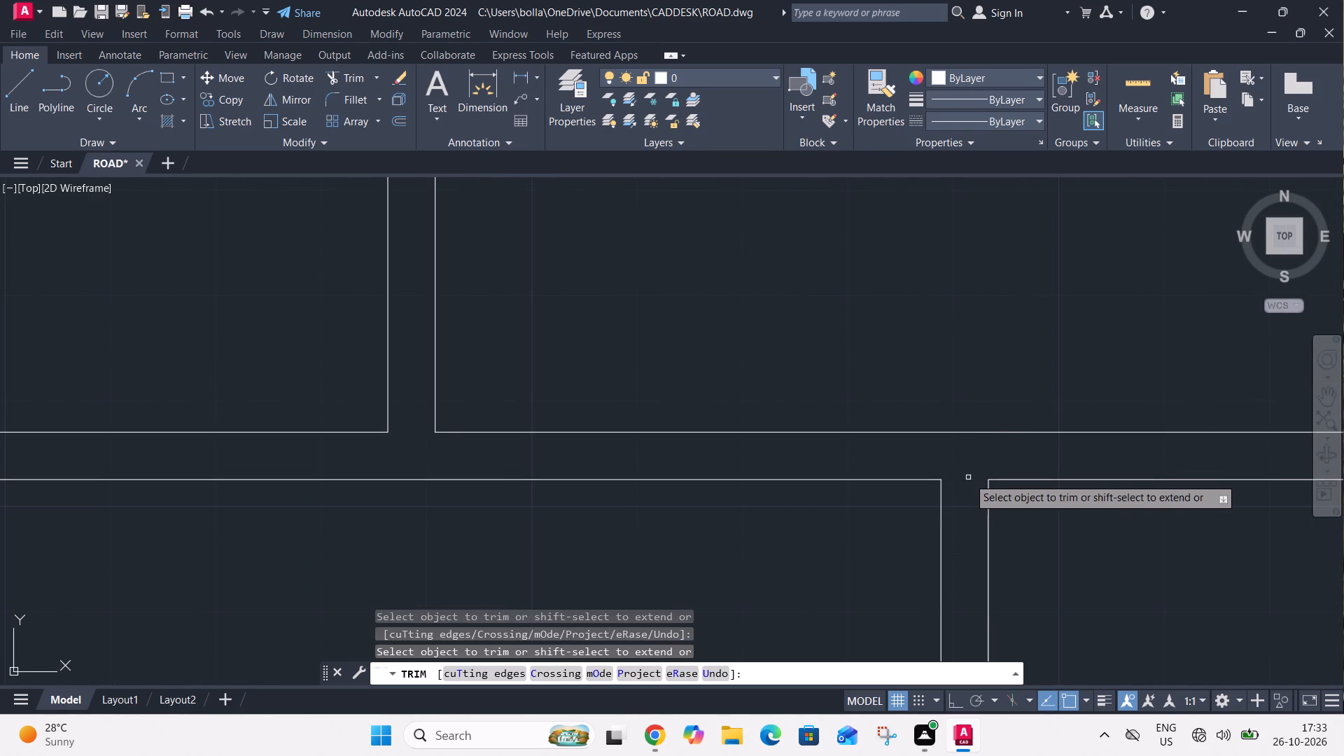
# Trim the crossing of the right central vertical wall with the passage's lower wall into an open junction.
pyautogui.scroll(-4, 992, 440)
pyautogui.moveTo(1023, 484); pyautogui.dragTo(951, 455, button='middle')
pyautogui.scroll(2, 922, 495)
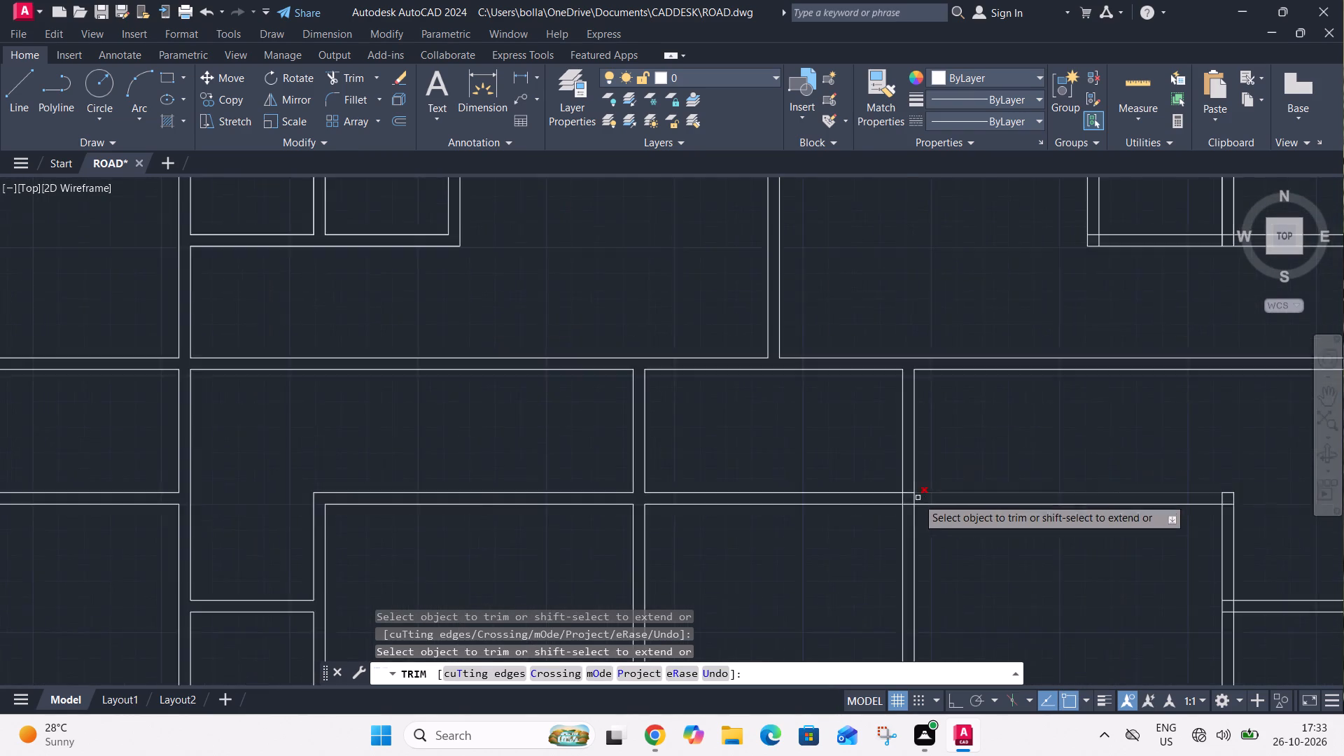
pyautogui.scroll(2, 916, 498)
pyautogui.click(886, 465)
pyautogui.click(876, 535)
pyautogui.click(932, 506)
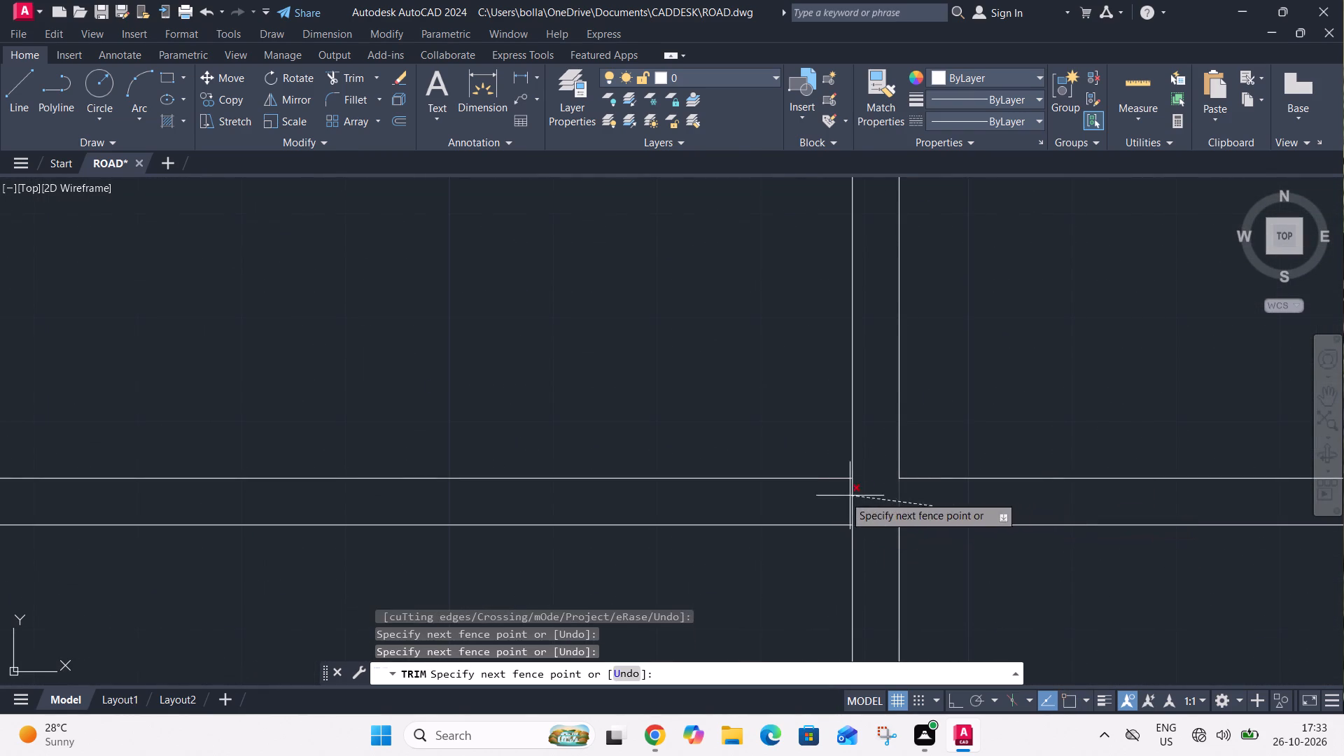
pyautogui.click(825, 496)
# Trim the overlapping lines at the right corner where the central lower wall of the passage turns down.
pyautogui.scroll(-4, 845, 485)
pyautogui.moveTo(920, 512); pyautogui.dragTo(772, 474, button='middle')
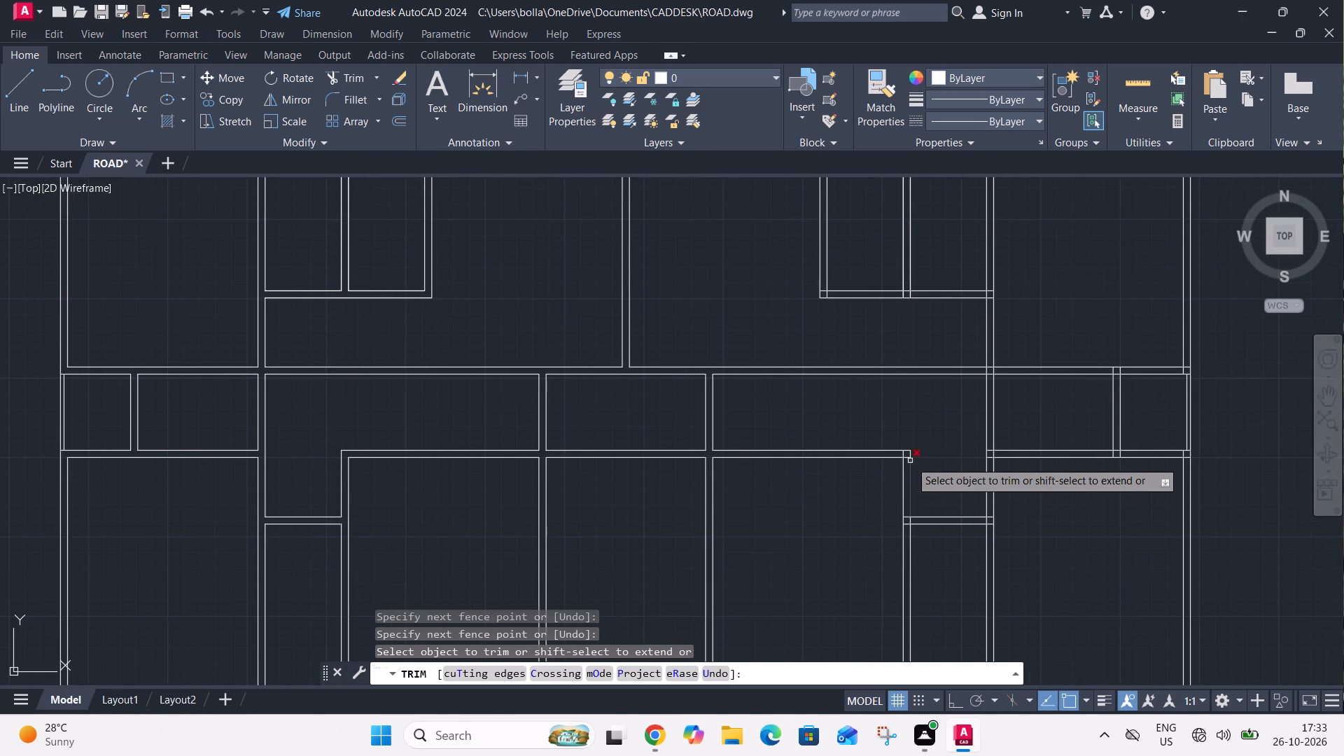
pyautogui.scroll(4, 910, 461)
pyautogui.click(881, 451)
pyautogui.click(847, 428)
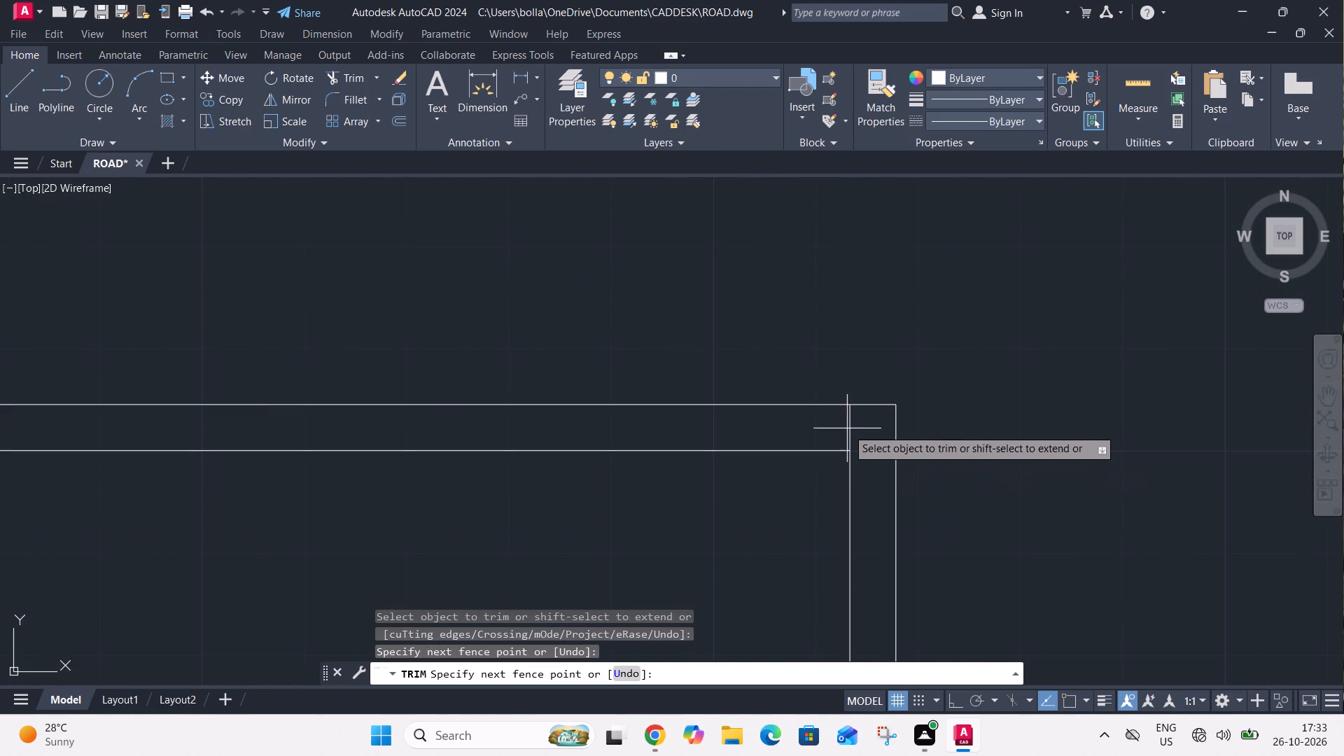
pyautogui.click(851, 424)
# Trim the inner line of the bottom outer wall where the two central vertical walls meet it.
pyautogui.scroll(-4, 878, 395)
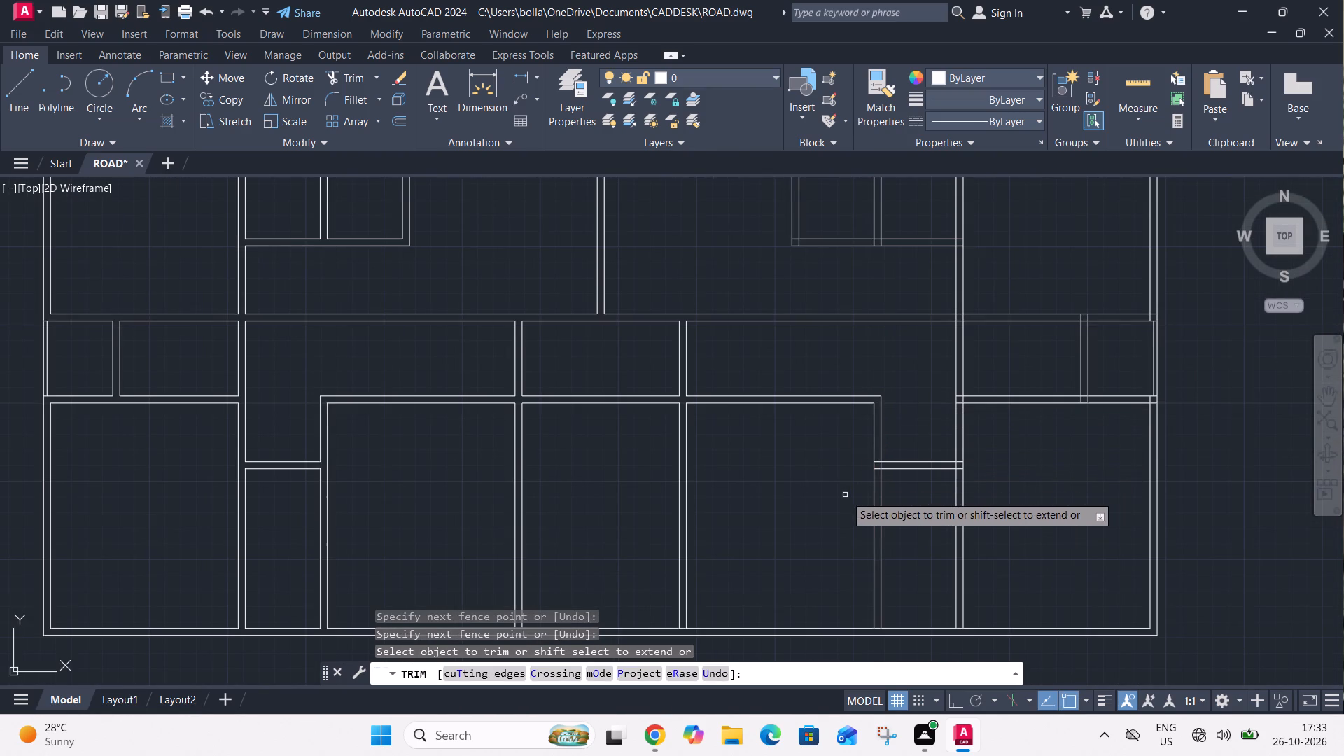
pyautogui.moveTo(845, 495); pyautogui.dragTo(1018, 402, button='middle')
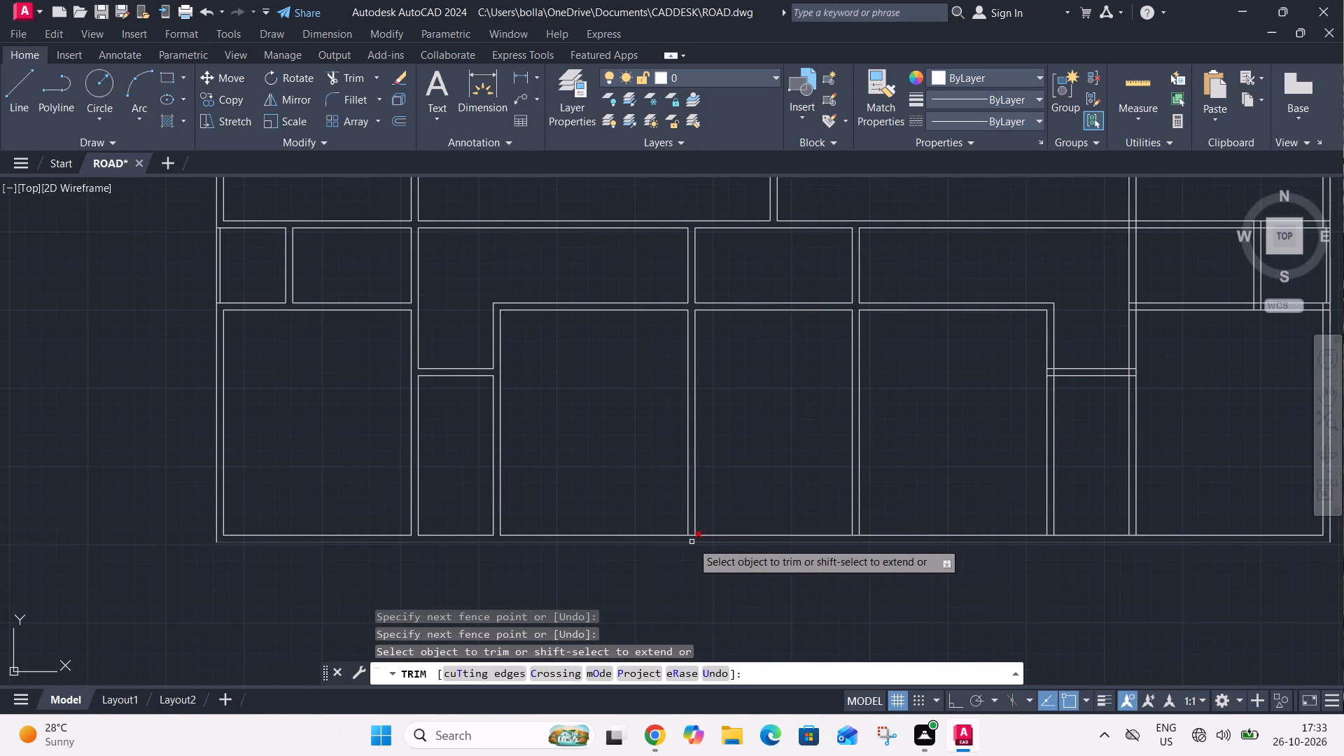
pyautogui.scroll(2, 692, 542)
pyautogui.click(690, 528)
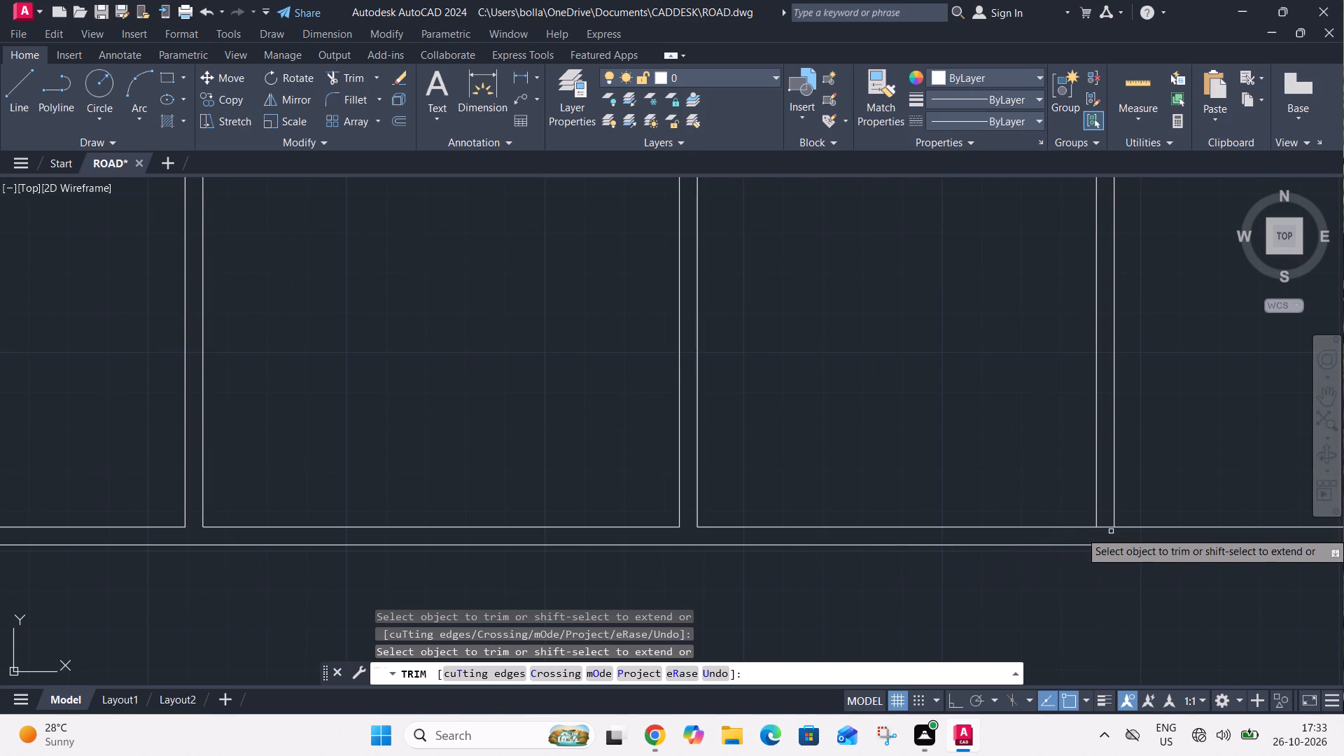
pyautogui.click(1107, 528)
# Trim the junction of the right narrow lower room's top wall with that room's left-hand wall.
pyautogui.scroll(-2, 1105, 537)
pyautogui.moveTo(1150, 493); pyautogui.dragTo(1133, 493, button='middle')
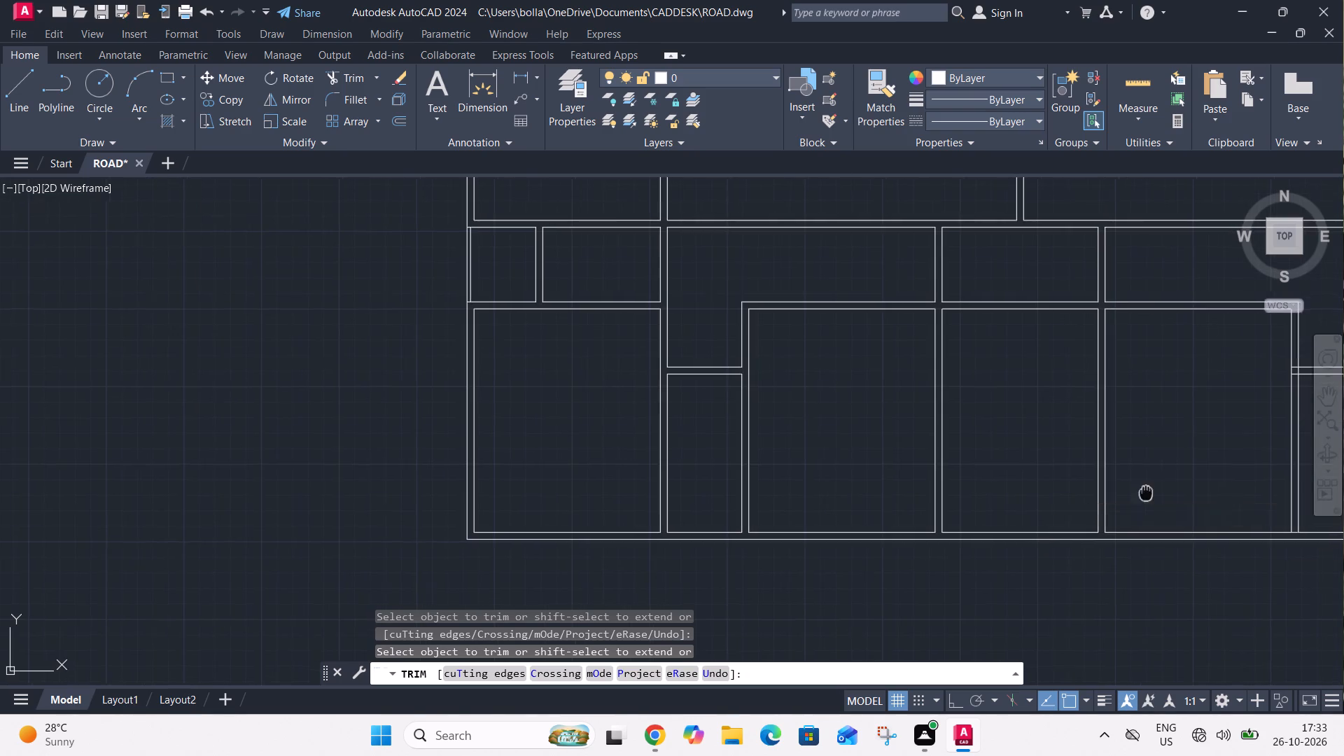
pyautogui.moveTo(1133, 493); pyautogui.dragTo(753, 524, button='middle')
pyautogui.scroll(3, 901, 403)
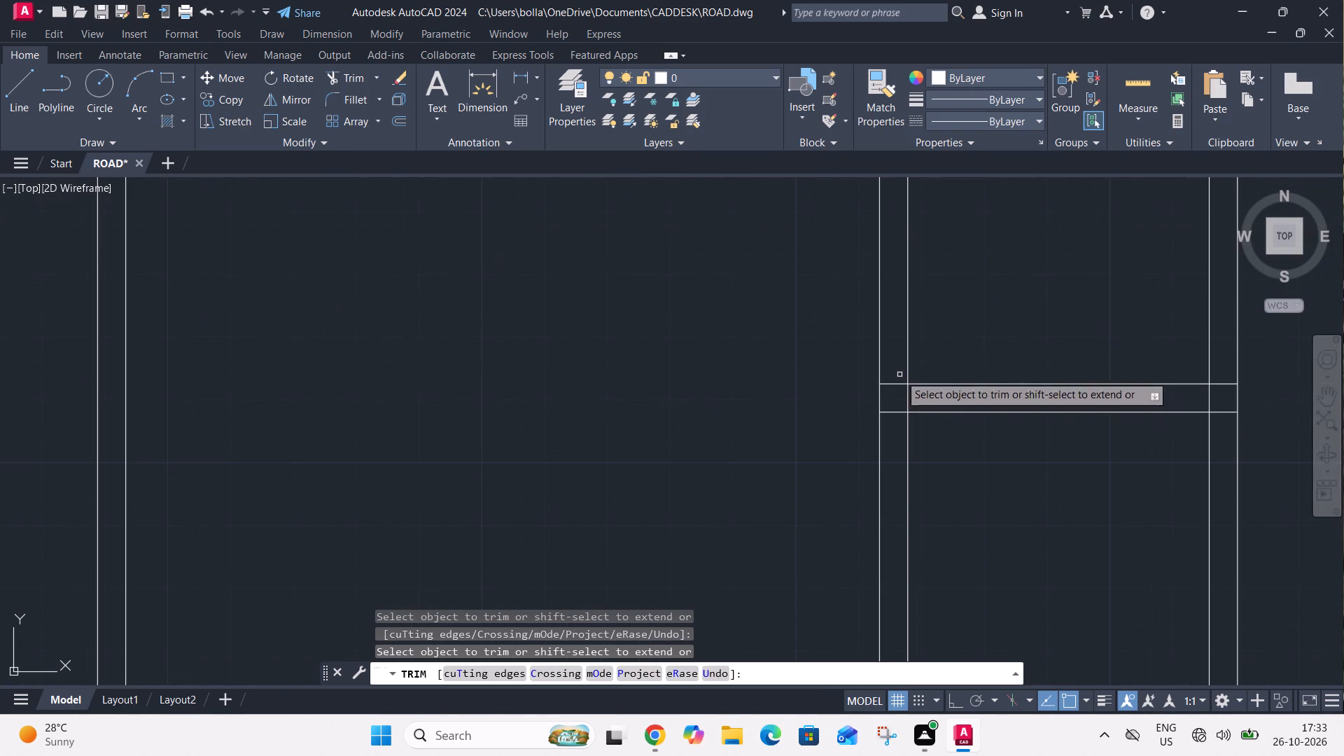
pyautogui.click(899, 374)
pyautogui.click(885, 433)
pyautogui.click(892, 393)
pyautogui.click(927, 402)
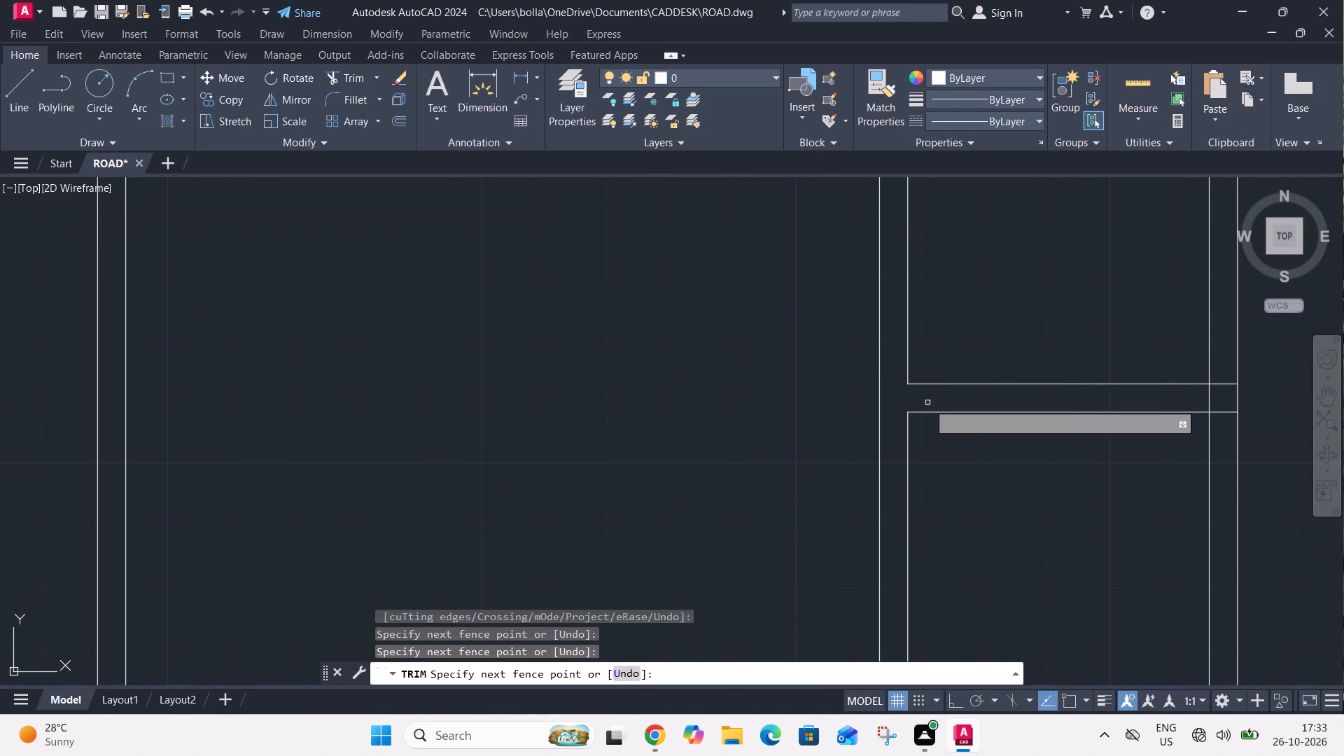
# Trim the junction of the right narrow lower room's top wall with that room's right-hand wall.
pyautogui.moveTo(971, 445); pyautogui.dragTo(762, 455, button='middle')
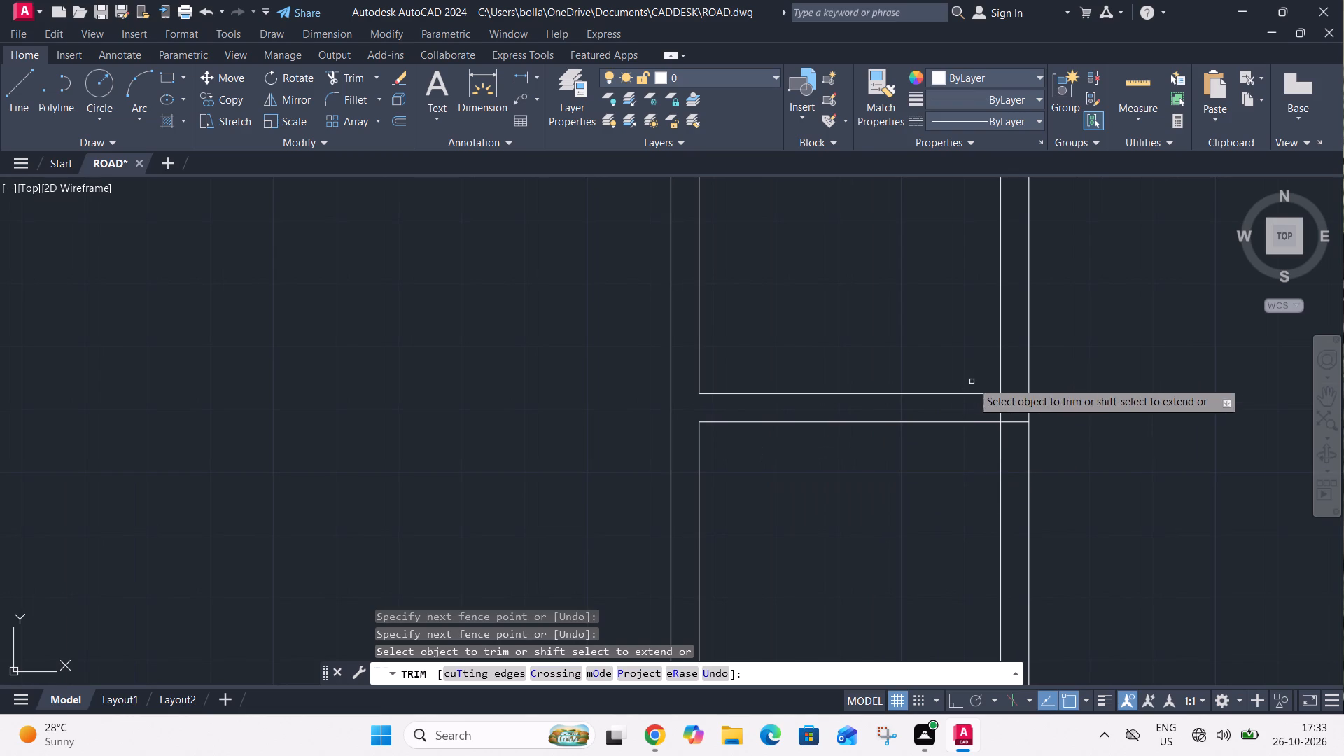
pyautogui.scroll(2, 1010, 392)
pyautogui.click(1013, 383)
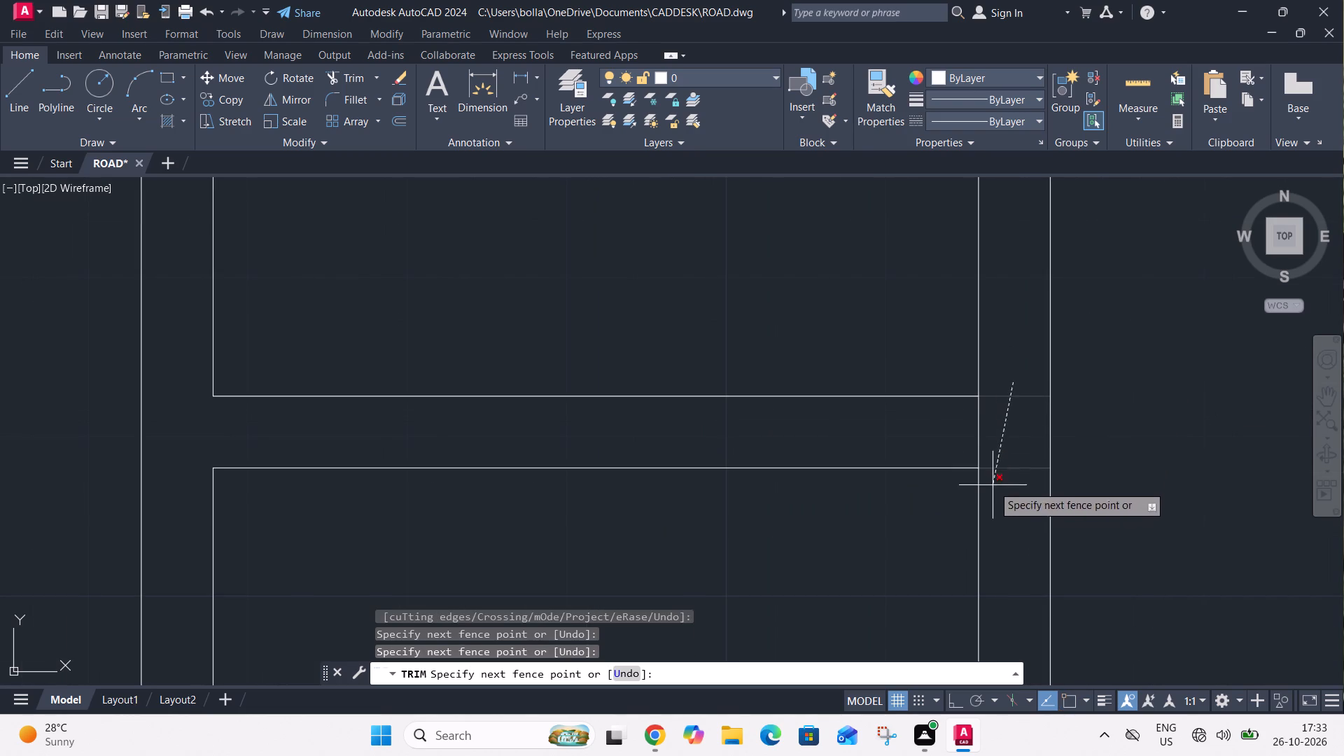
pyautogui.click(993, 485)
pyautogui.click(1002, 442)
pyautogui.click(955, 431)
# Trim the passage's lower wall clean where it meets the long vertical wall beside the right narrow lower room.
pyautogui.scroll(-4, 955, 431)
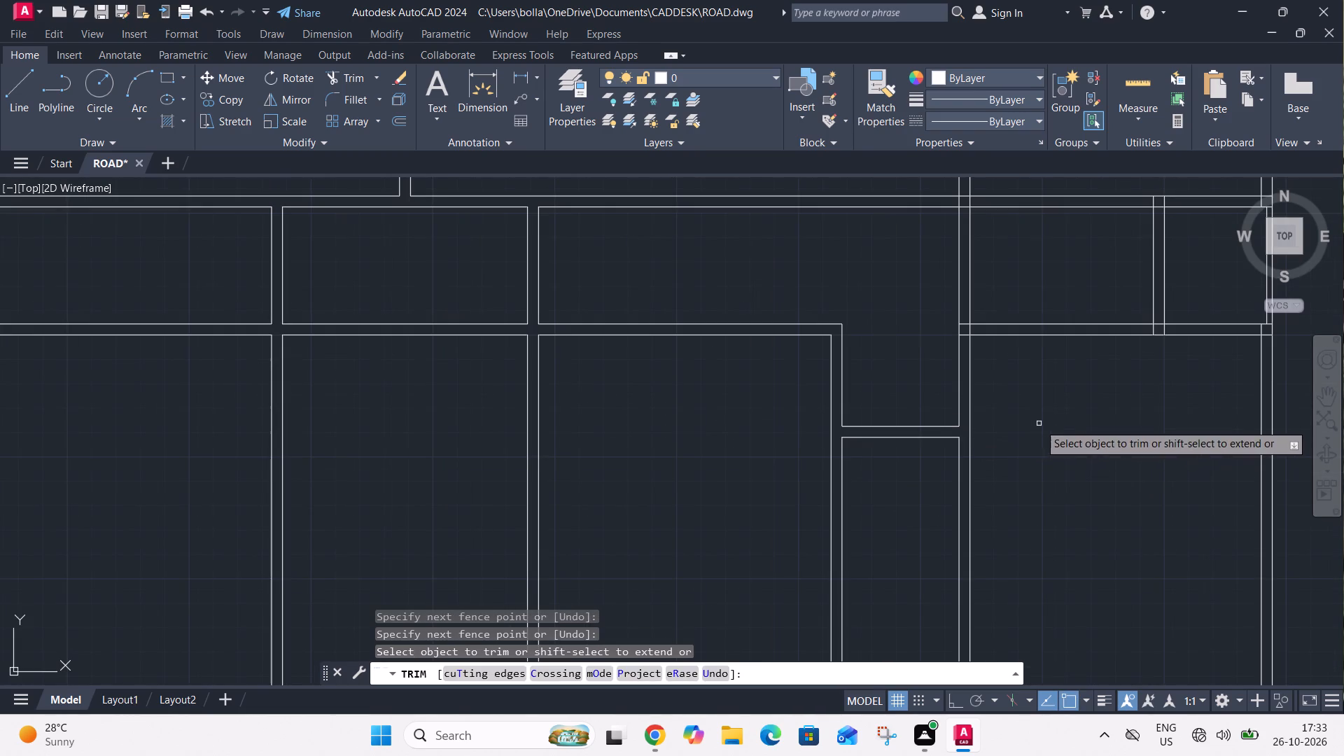
pyautogui.moveTo(1039, 423); pyautogui.dragTo(986, 523, button='middle')
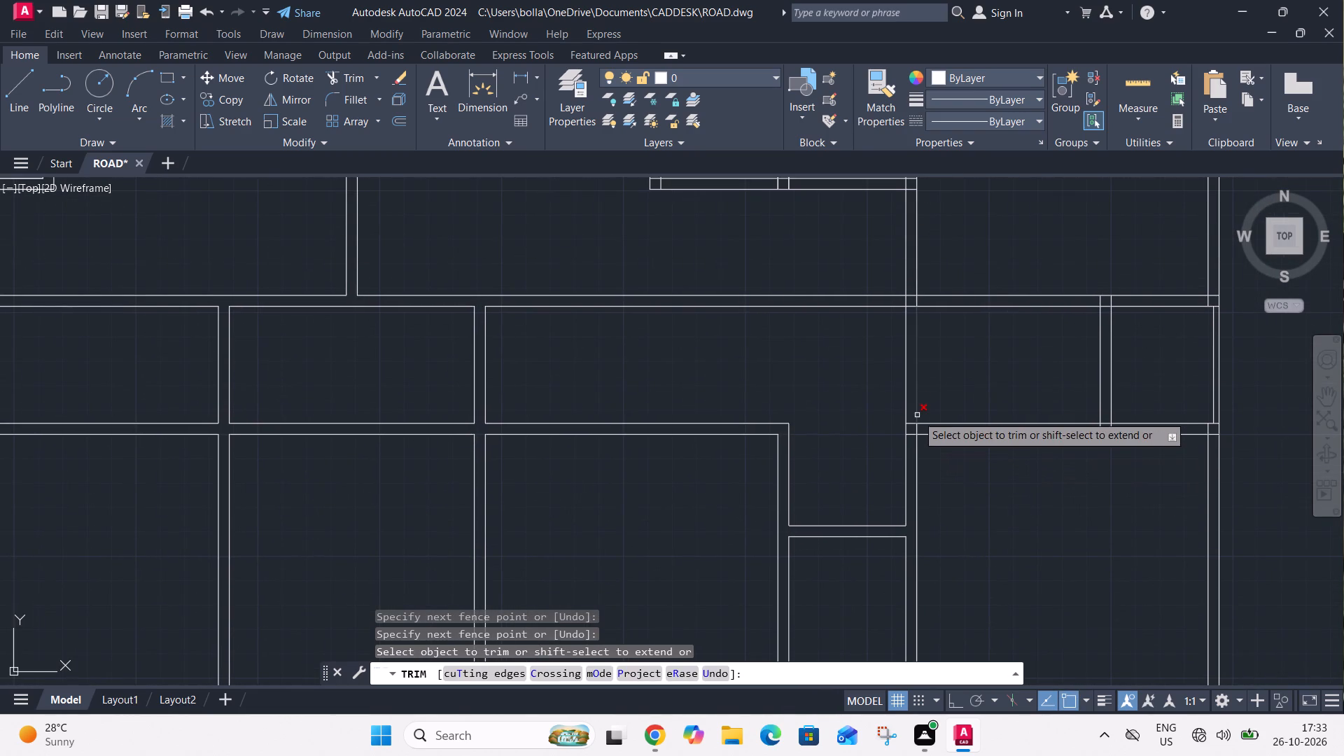
pyautogui.scroll(2, 923, 389)
pyautogui.click(889, 452)
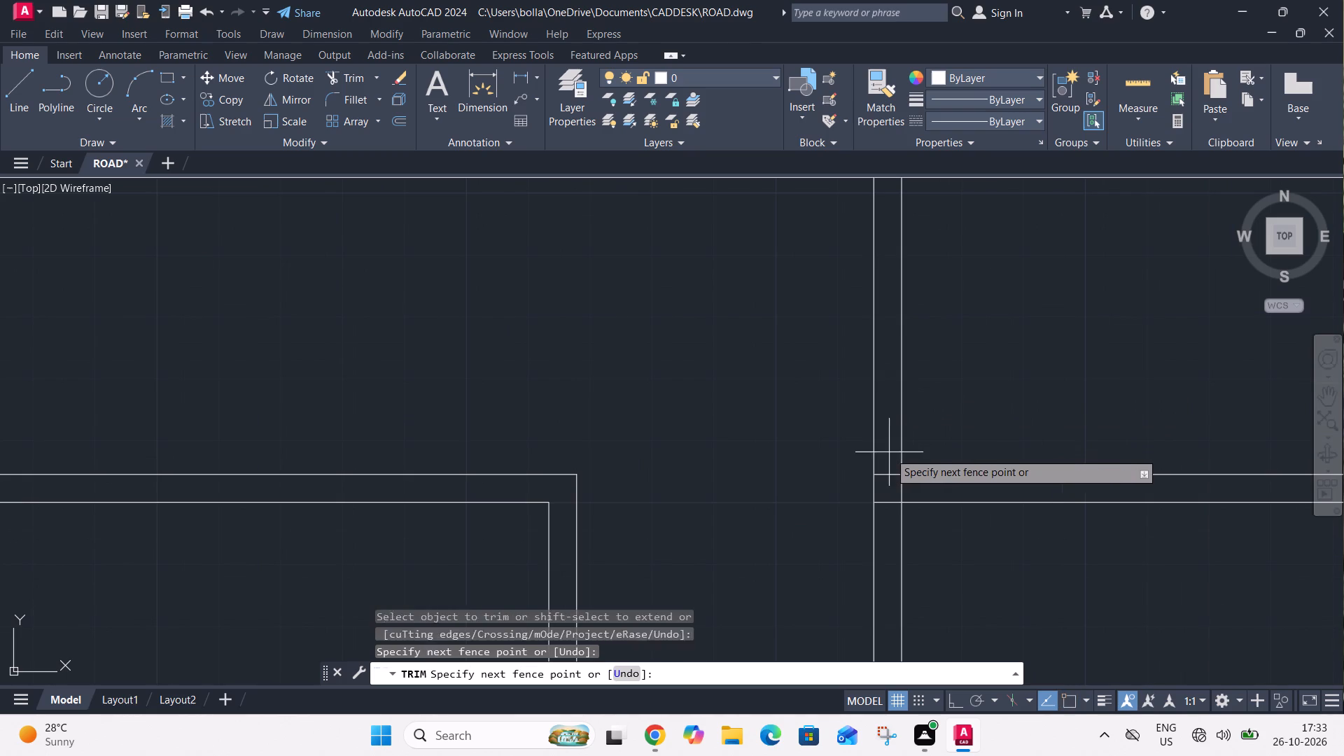
pyautogui.click(886, 515)
pyautogui.click(903, 493)
# Trim the overlapping lines where the passage's upper and lower walls meet the right outer wall.
pyautogui.scroll(-3, 903, 504)
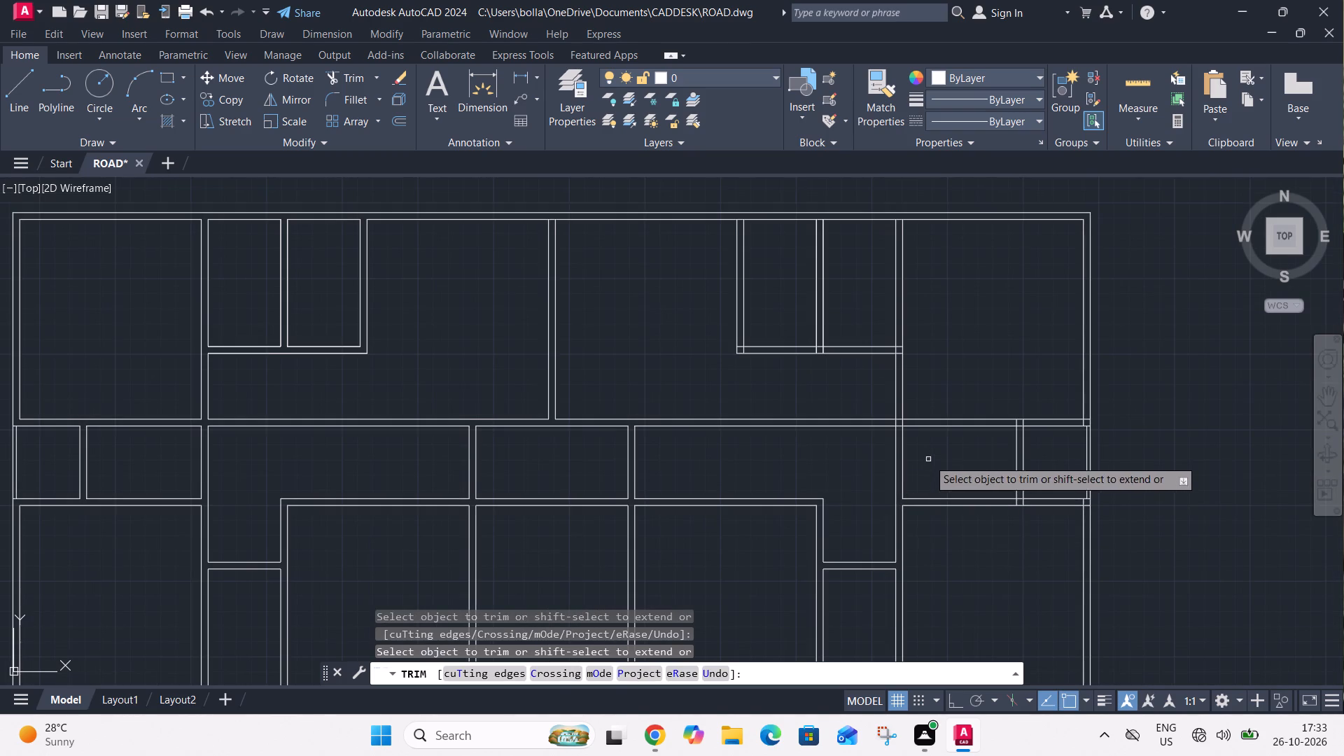
pyautogui.moveTo(928, 459); pyautogui.dragTo(937, 464, button='middle')
pyautogui.scroll(2, 1098, 423)
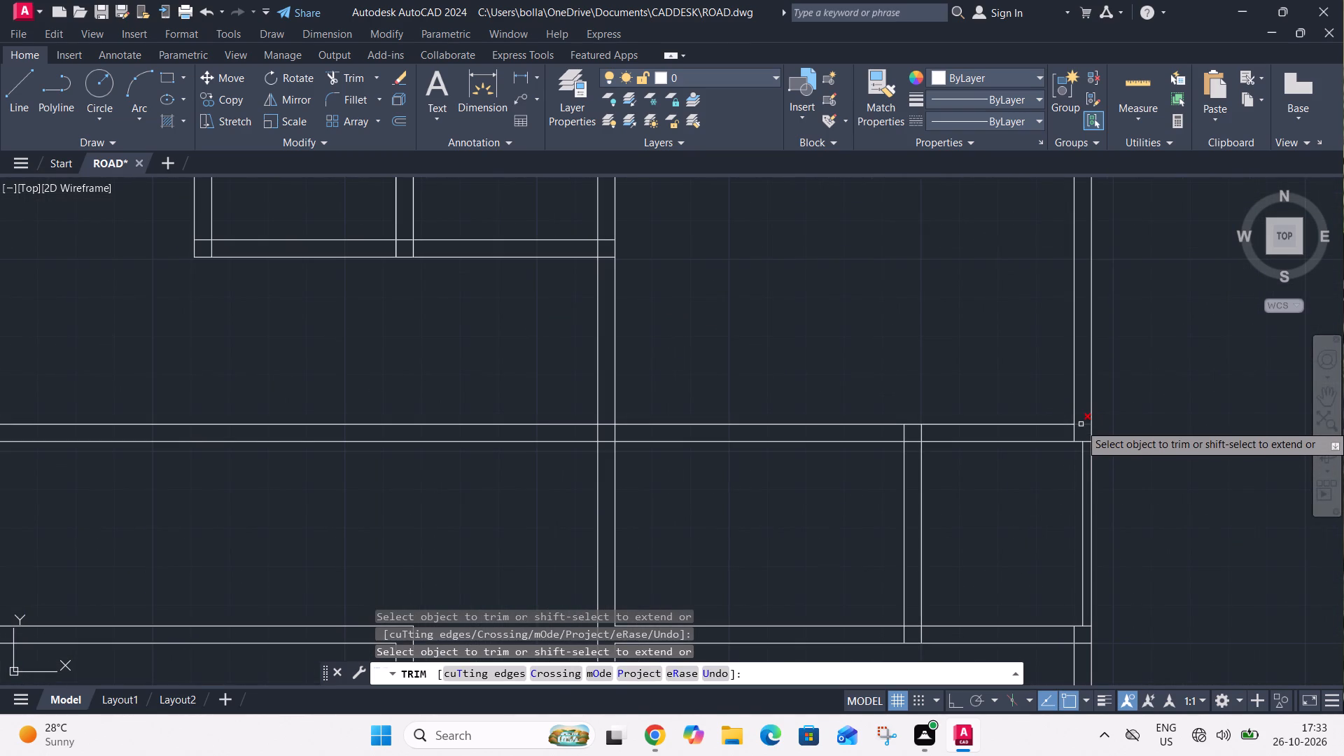
pyautogui.click(1081, 426)
pyautogui.click(1074, 432)
pyautogui.scroll(-2, 1086, 416)
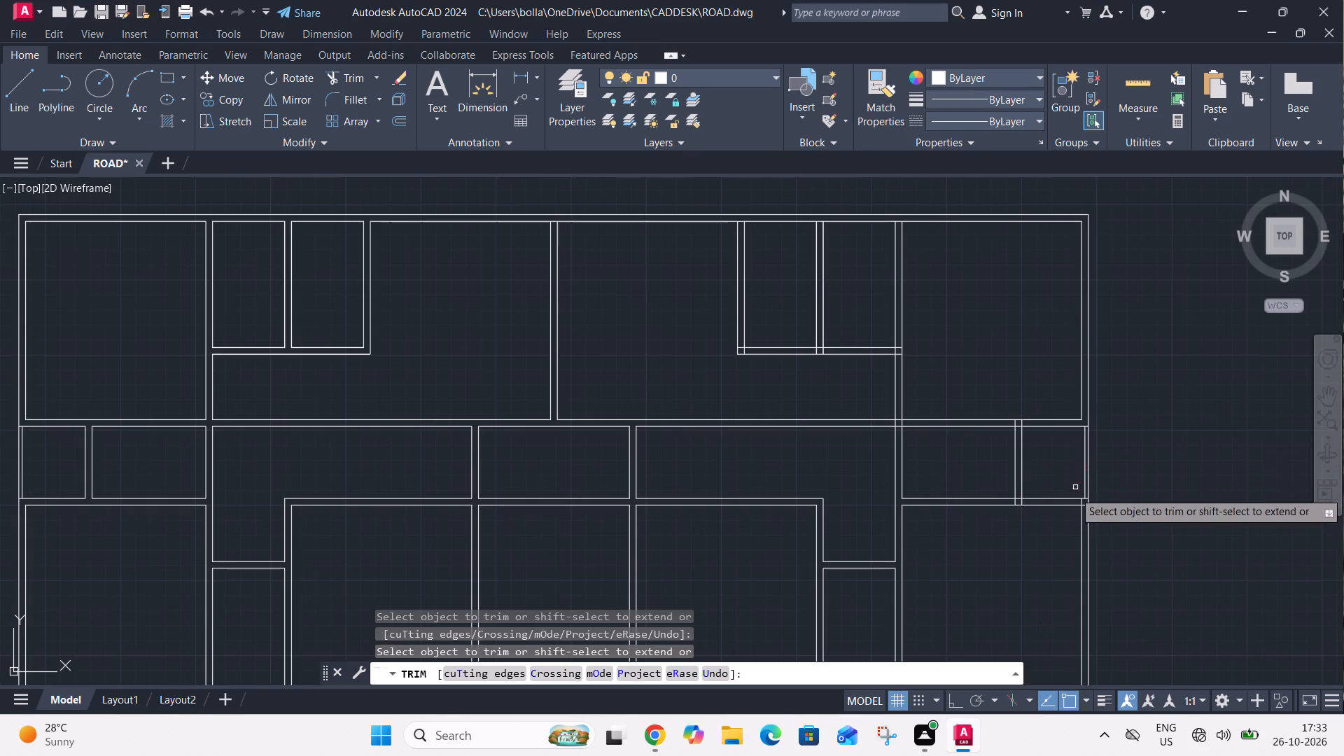
pyautogui.scroll(2, 1084, 507)
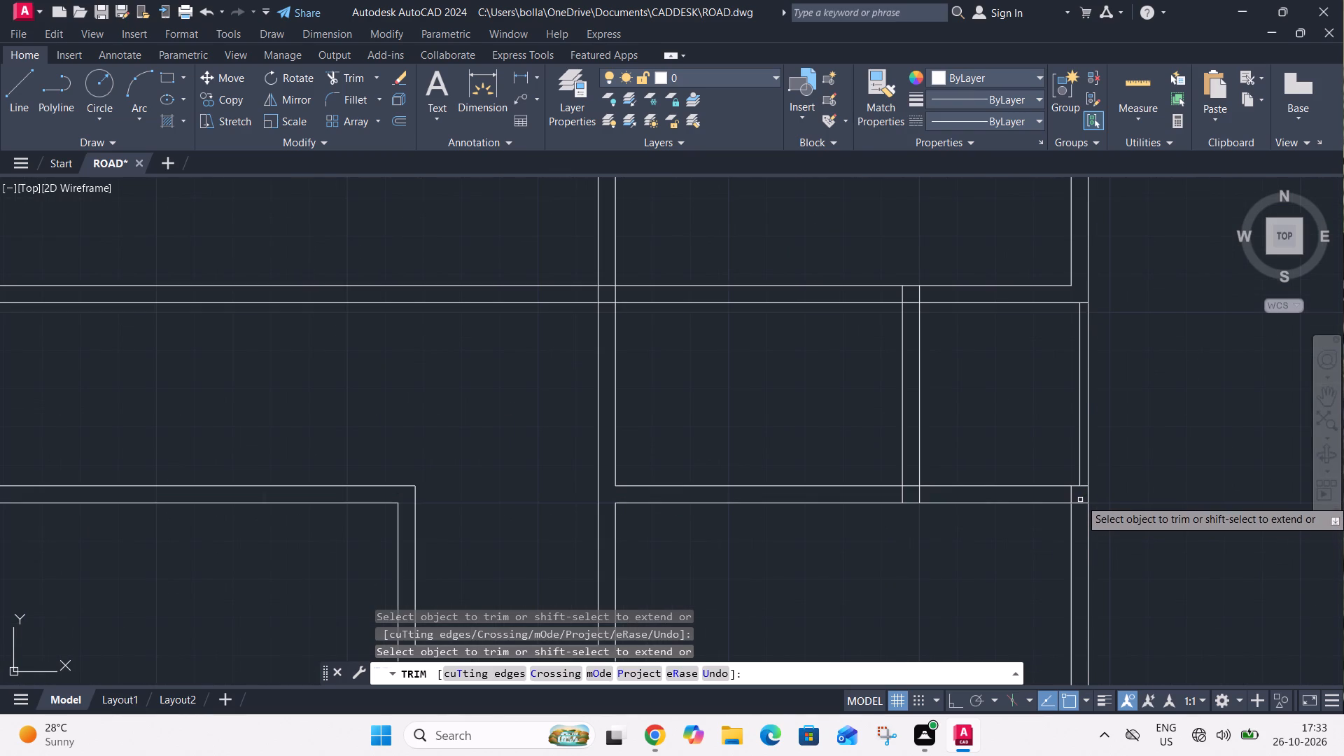
pyautogui.click(1079, 503)
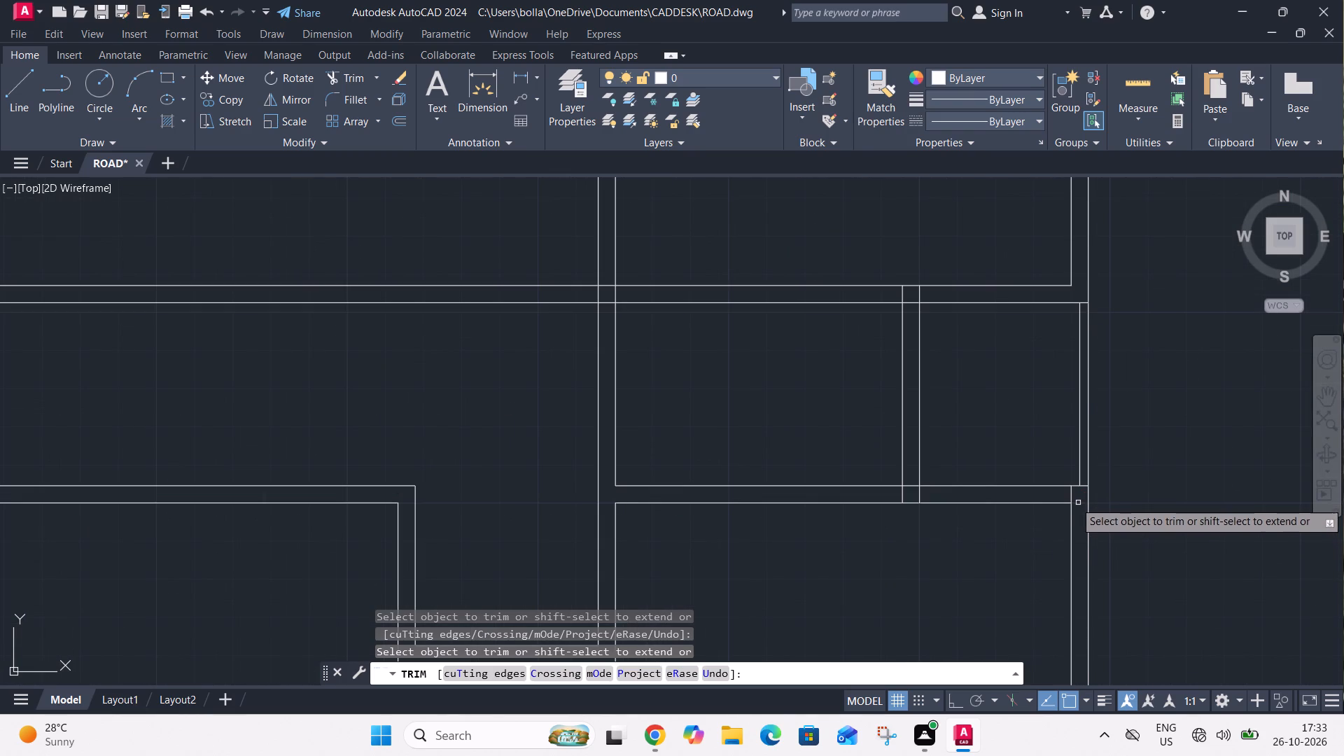
pyautogui.click(1071, 493)
# Trim both ends of the short partition near the passage's right end where it meets the lower and upper passage walls.
pyautogui.click(946, 491)
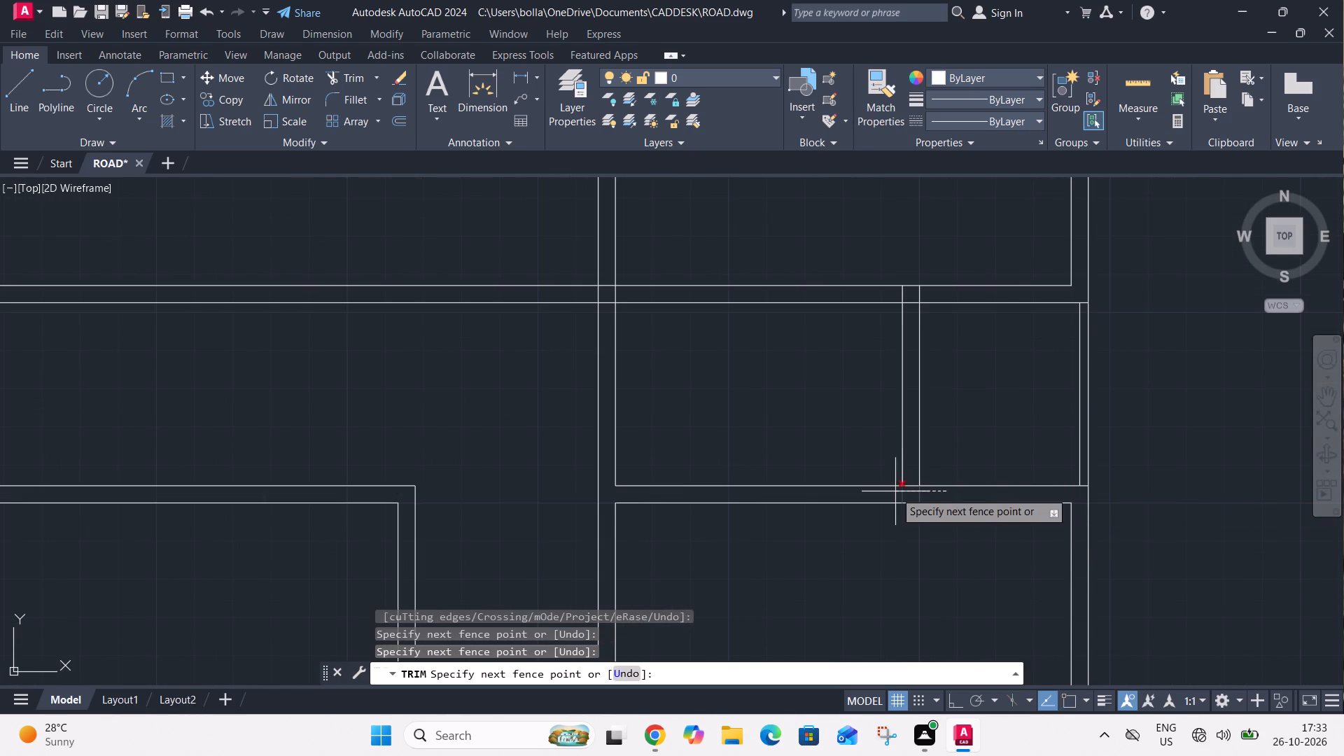
pyautogui.click(894, 491)
pyautogui.click(913, 484)
pyautogui.scroll(-2, 941, 482)
pyautogui.moveTo(958, 448); pyautogui.dragTo(959, 448, button='middle')
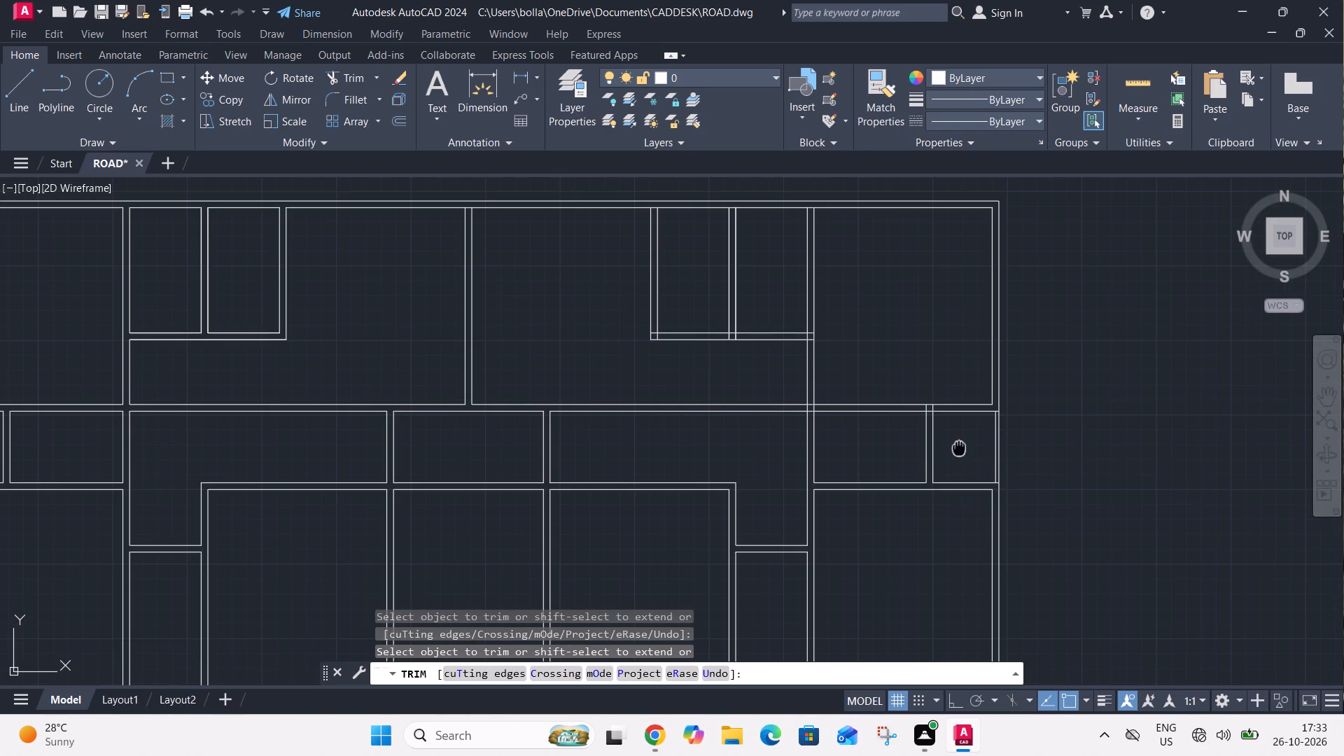
pyautogui.moveTo(959, 448); pyautogui.dragTo(962, 498, button='middle')
pyautogui.scroll(3, 942, 463)
pyautogui.click(942, 446)
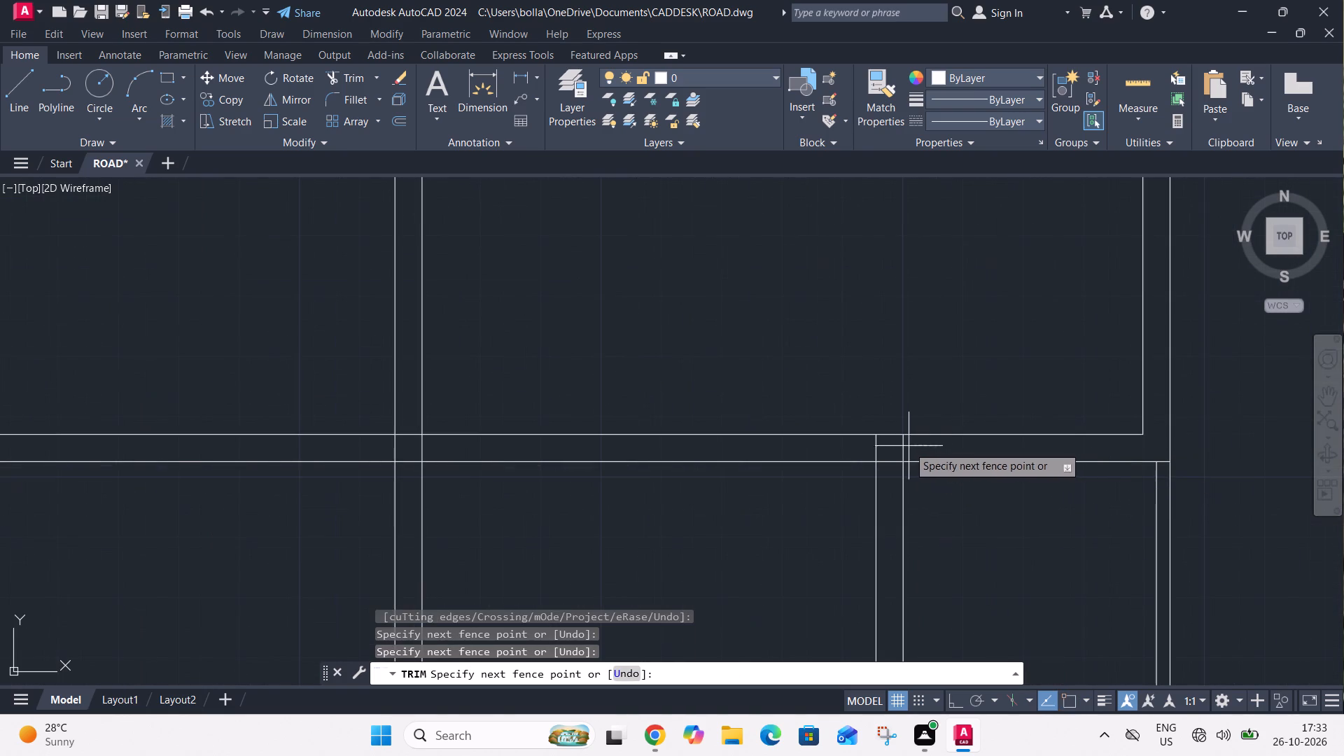
pyautogui.click(872, 444)
pyautogui.click(891, 463)
# Trim the crossing of the long right vertical wall with the passage's upper wall into an open junction.
pyautogui.scroll(-3, 911, 467)
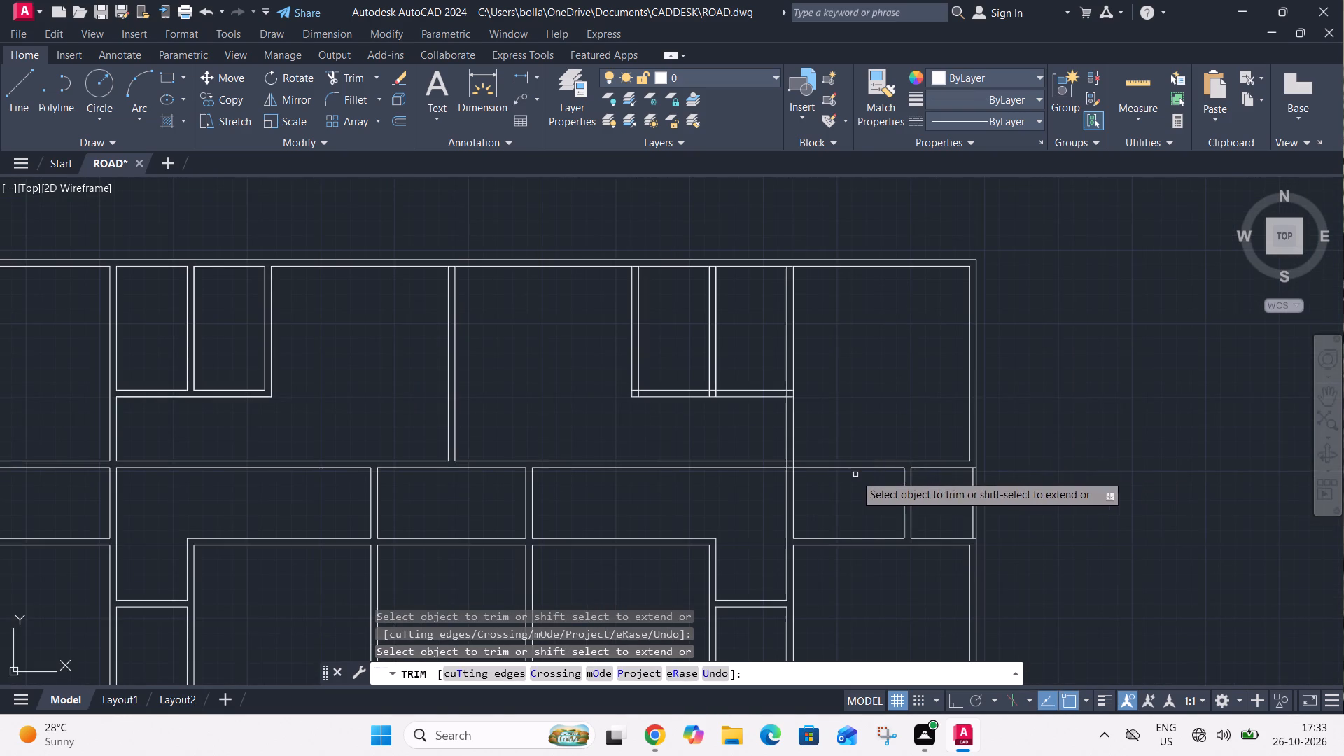
pyautogui.moveTo(843, 476); pyautogui.dragTo(888, 539, button='middle')
pyautogui.scroll(4, 836, 528)
pyautogui.click(860, 527)
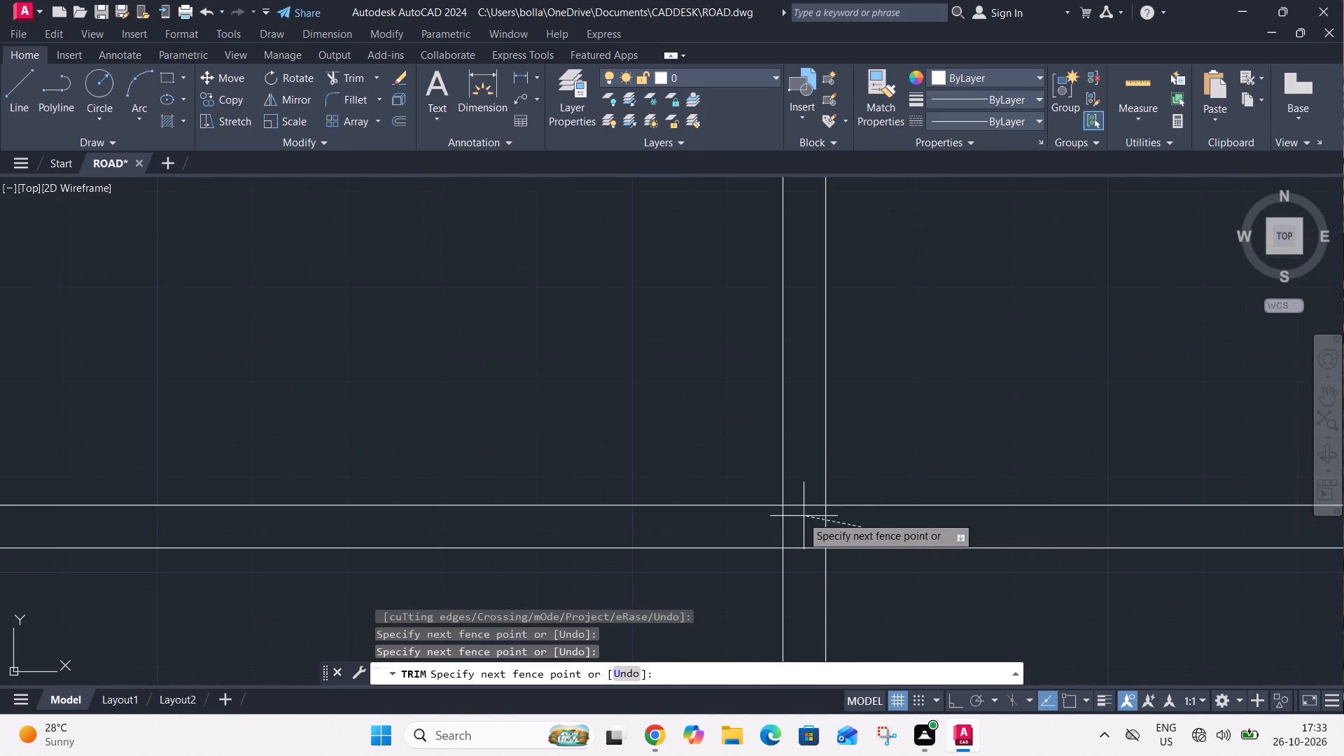
pyautogui.click(761, 520)
pyautogui.click(809, 489)
pyautogui.click(805, 559)
# Trim the lower wall of the two small upper rooms near the right clean at its left corner, middle partition and right wall.
pyautogui.scroll(-3, 808, 558)
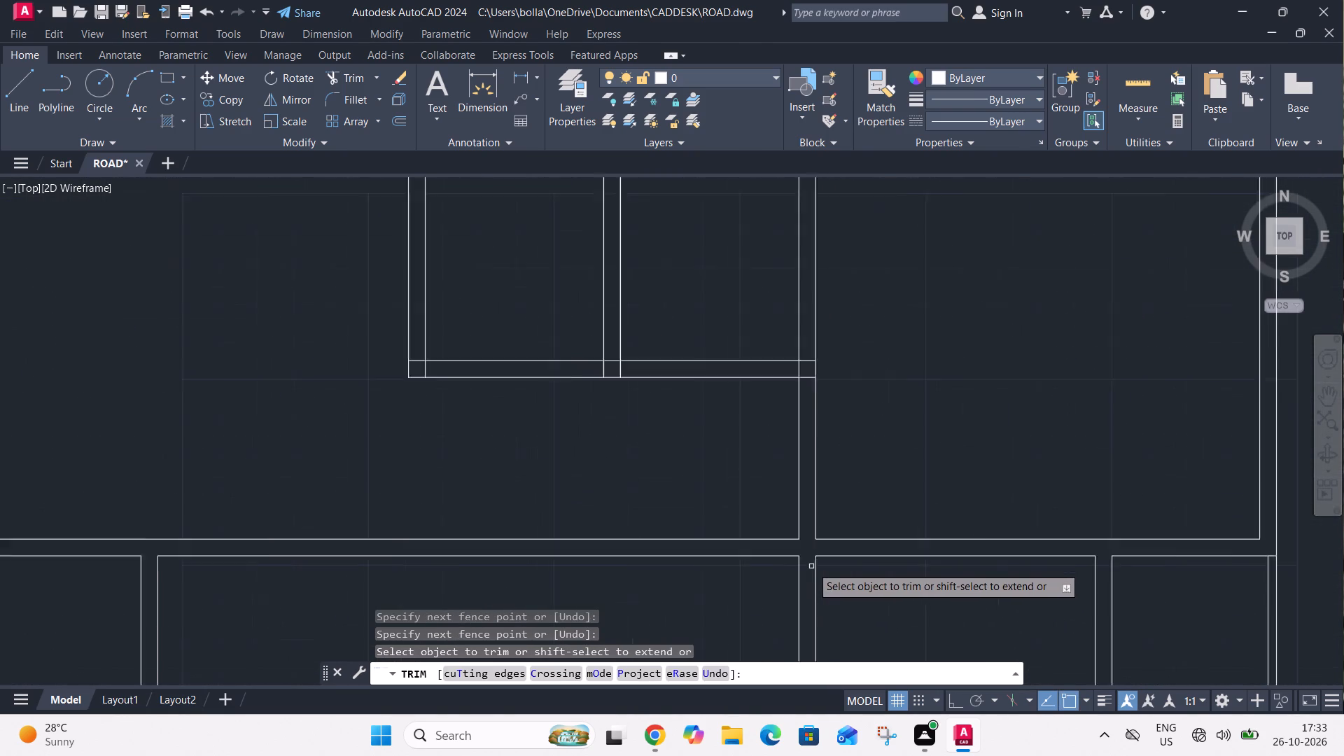
pyautogui.scroll(3, 581, 421)
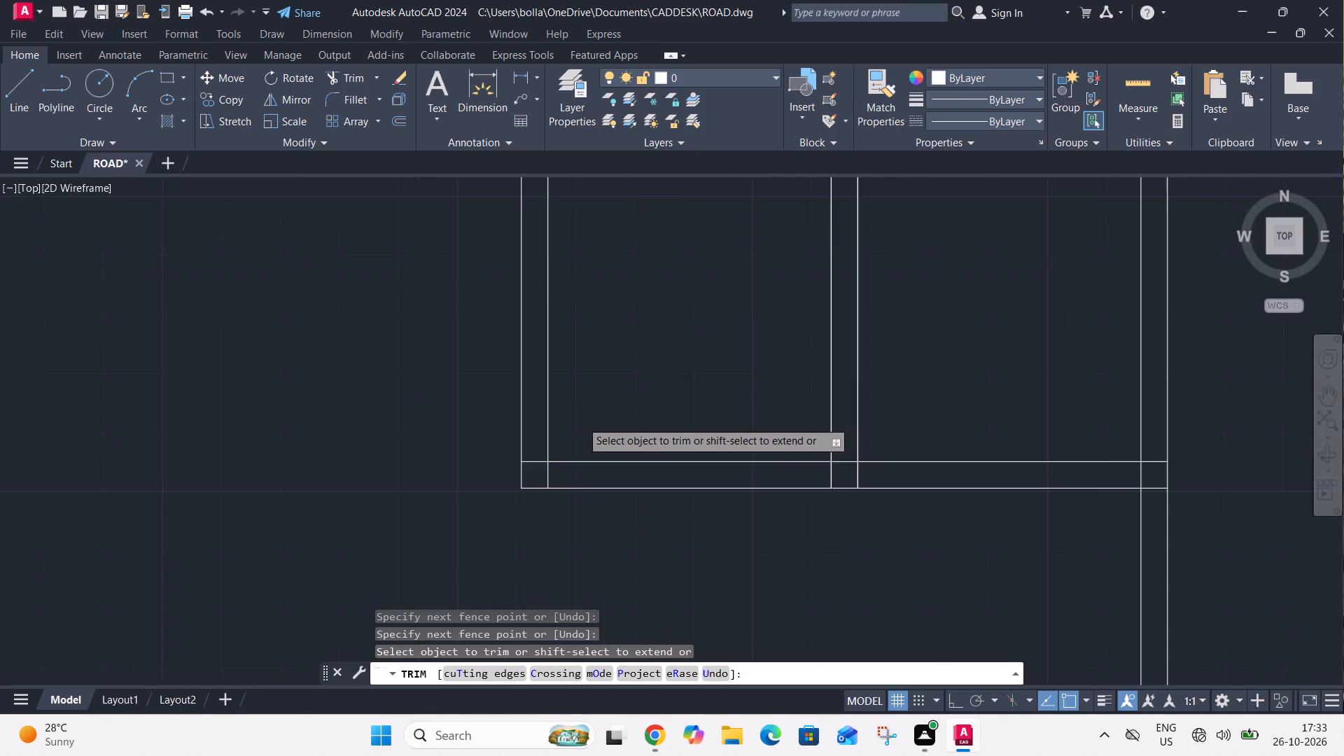
pyautogui.click(494, 482)
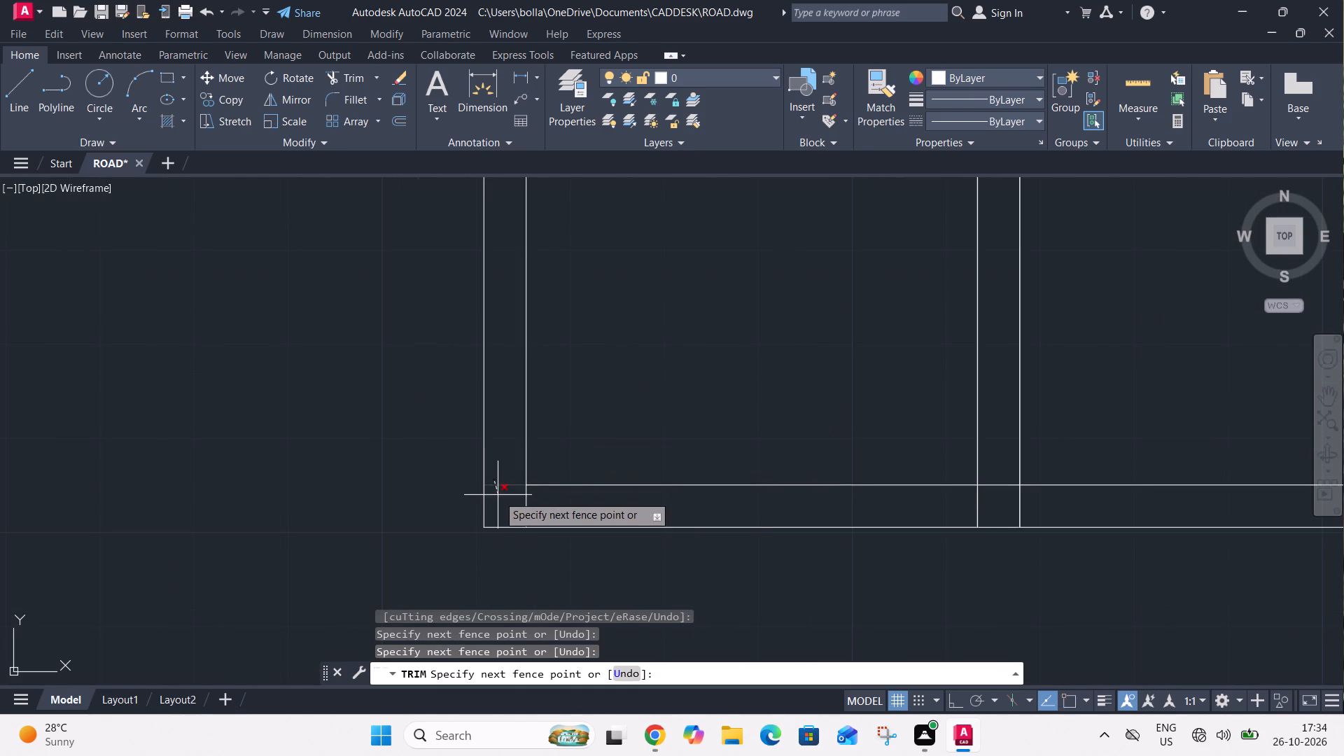
pyautogui.doubleClick(500, 504)
pyautogui.click(514, 512)
pyautogui.scroll(-1, 582, 507)
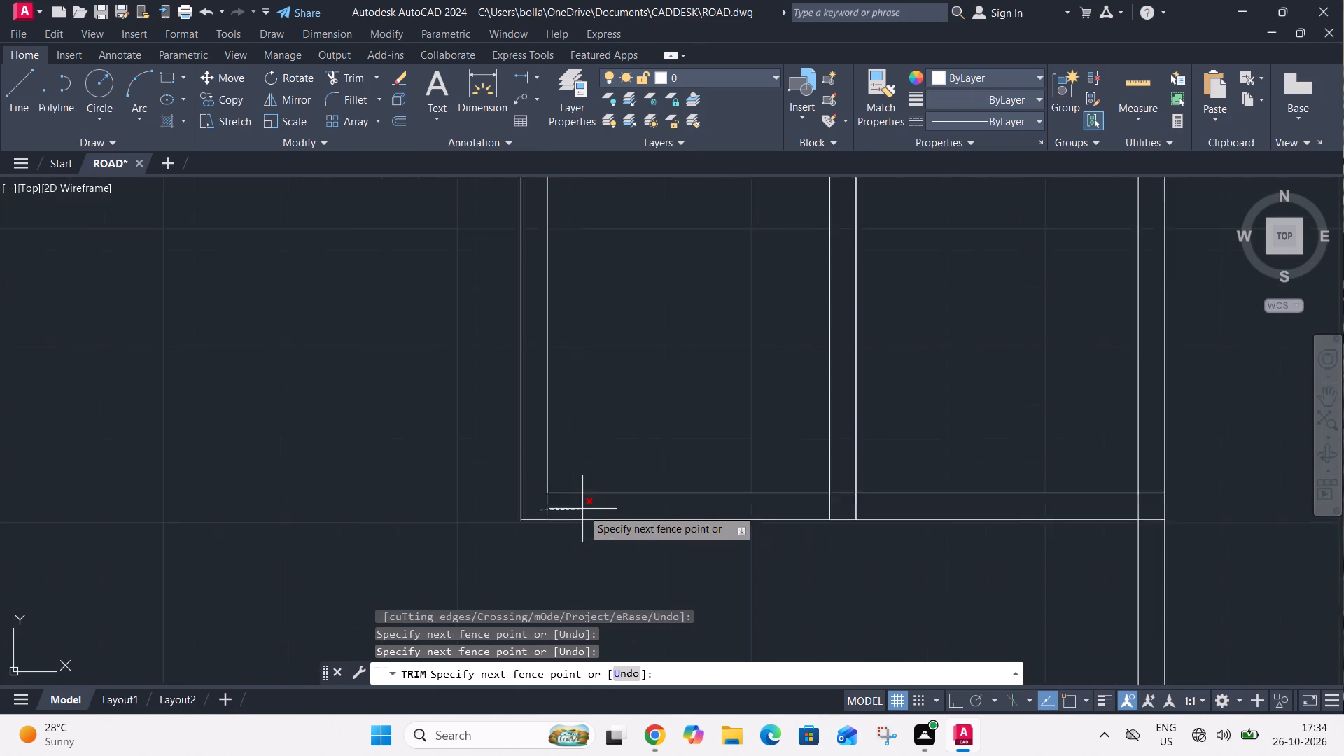
pyautogui.scroll(-1, 582, 509)
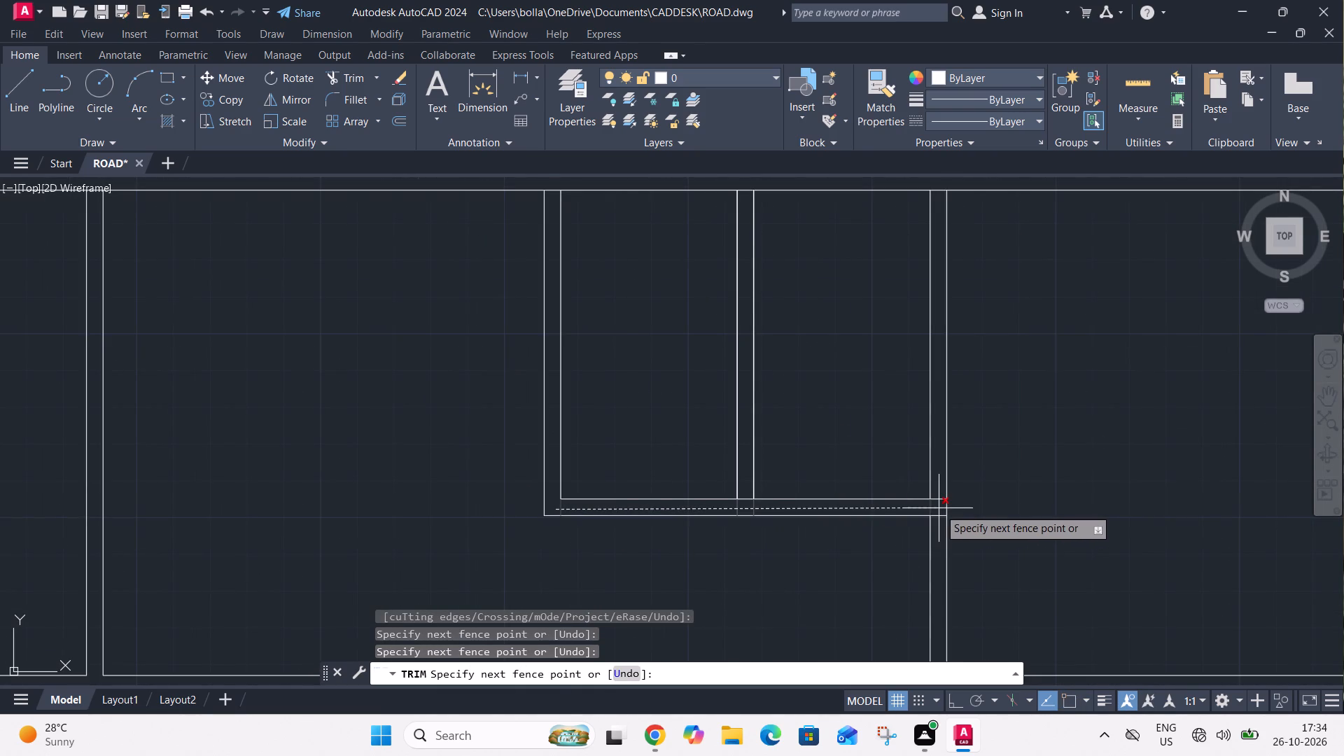
pyautogui.click(939, 508)
pyautogui.click(936, 496)
pyautogui.click(934, 527)
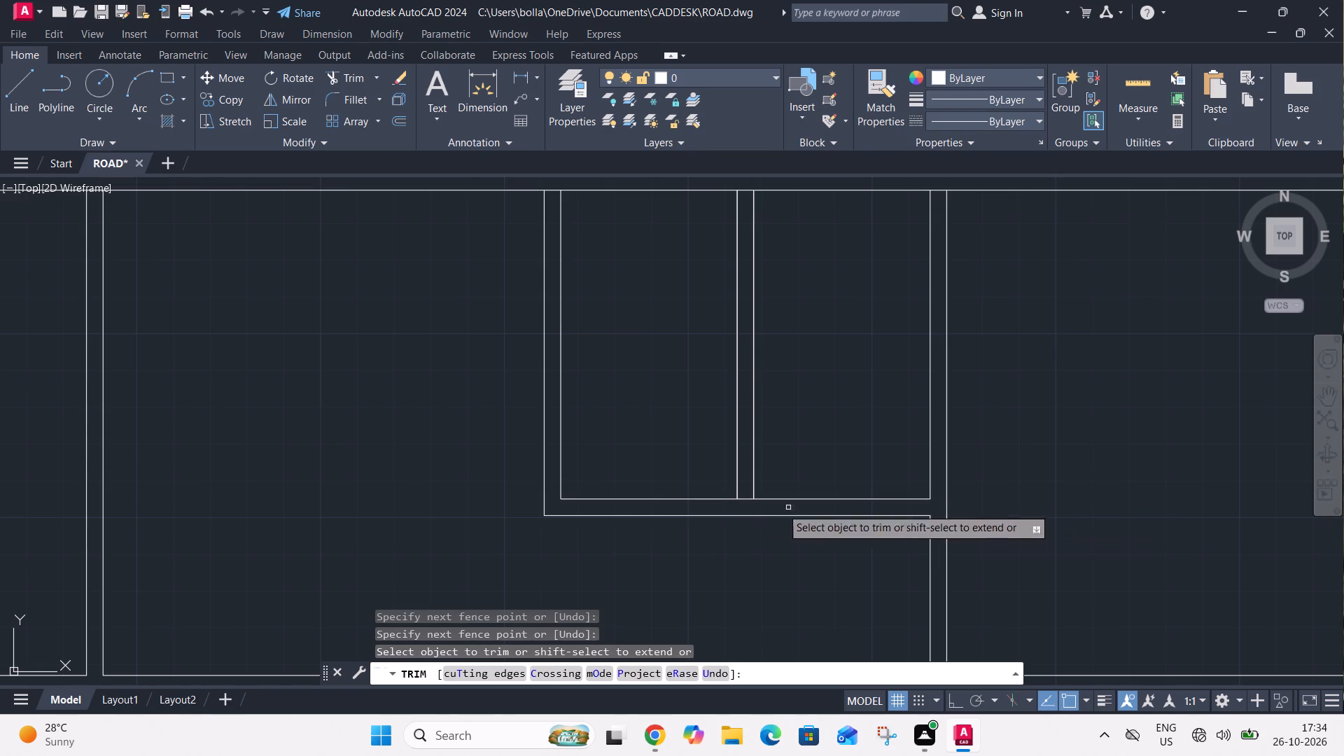
pyautogui.click(748, 500)
# Trim the top outer wall's inner line open where the three walls of the two small right-hand upper rooms meet it.
pyautogui.scroll(-2, 757, 519)
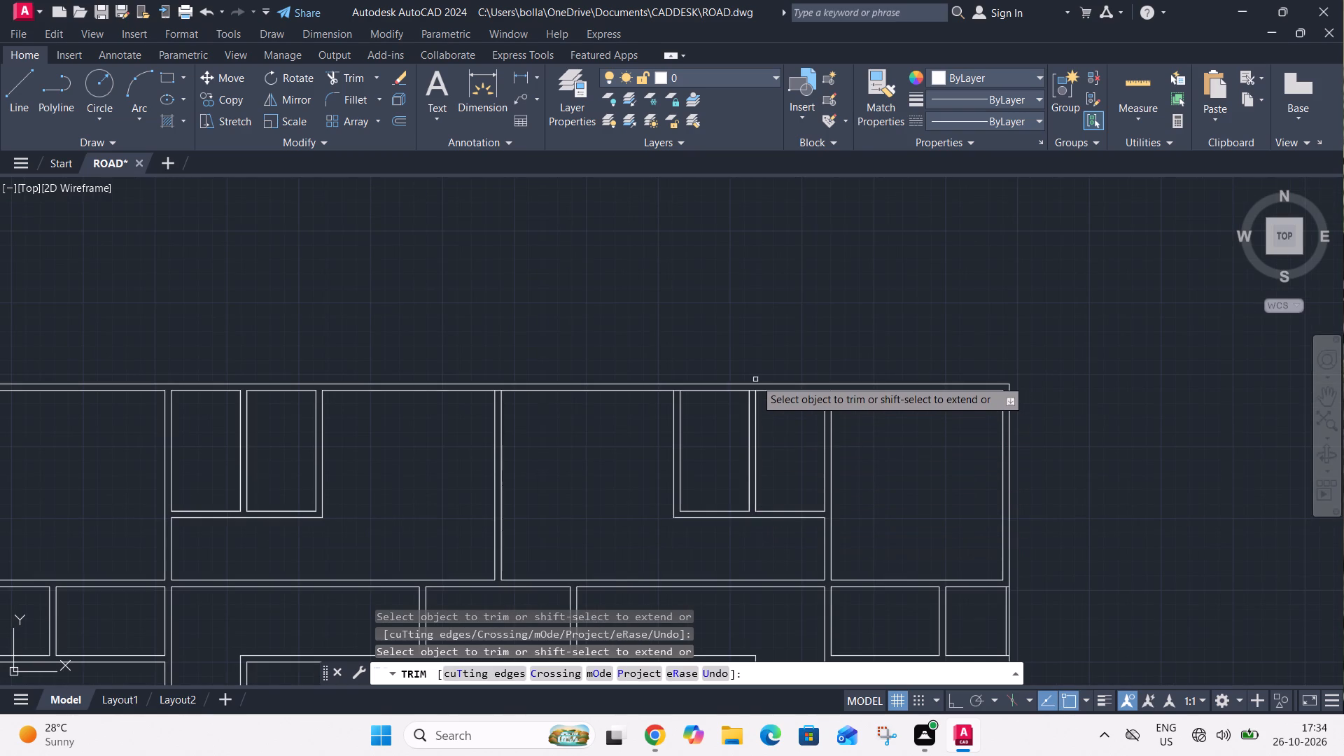
pyautogui.scroll(2, 752, 381)
pyautogui.click(748, 403)
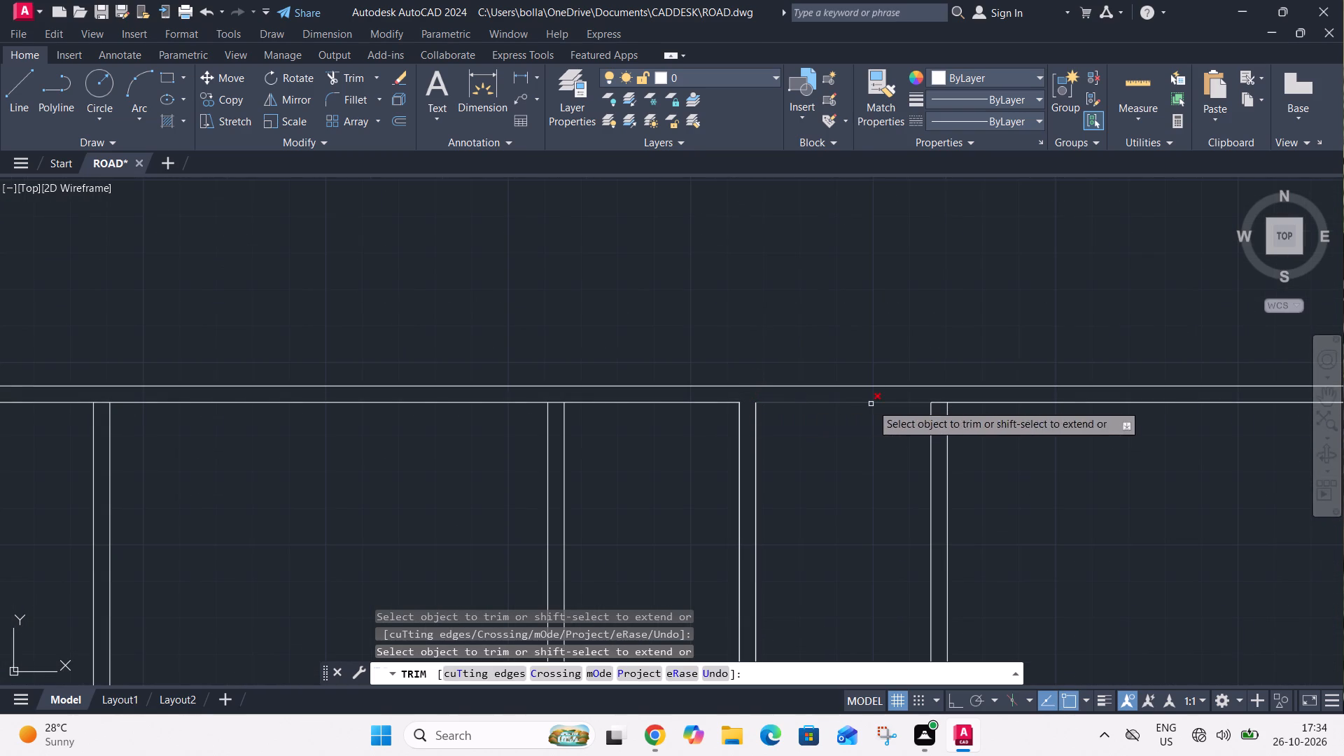
pyautogui.click(937, 405)
pyautogui.click(939, 400)
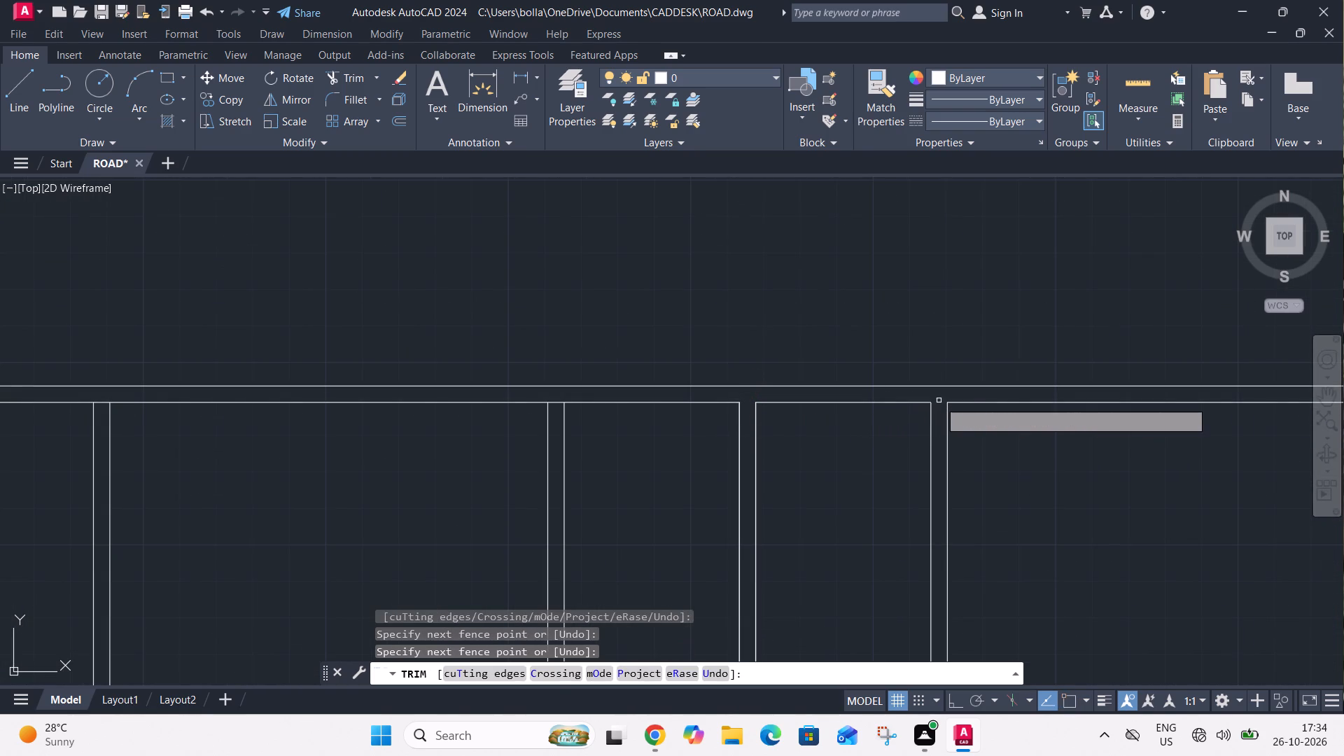
pyautogui.click(554, 402)
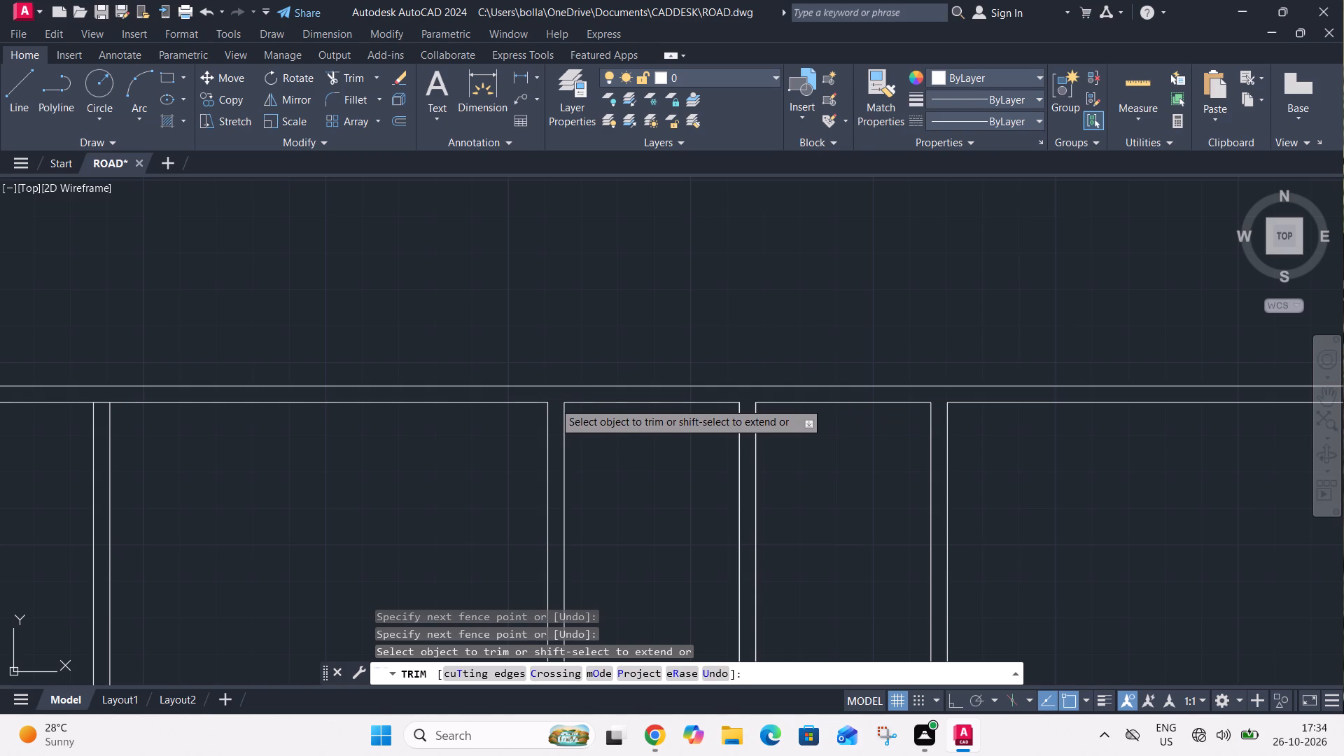
# Trim the bottom outer wall's inner line open at both side walls of the right narrow lower room.
pyautogui.scroll(-4, 606, 370)
pyautogui.scroll(1, 665, 561)
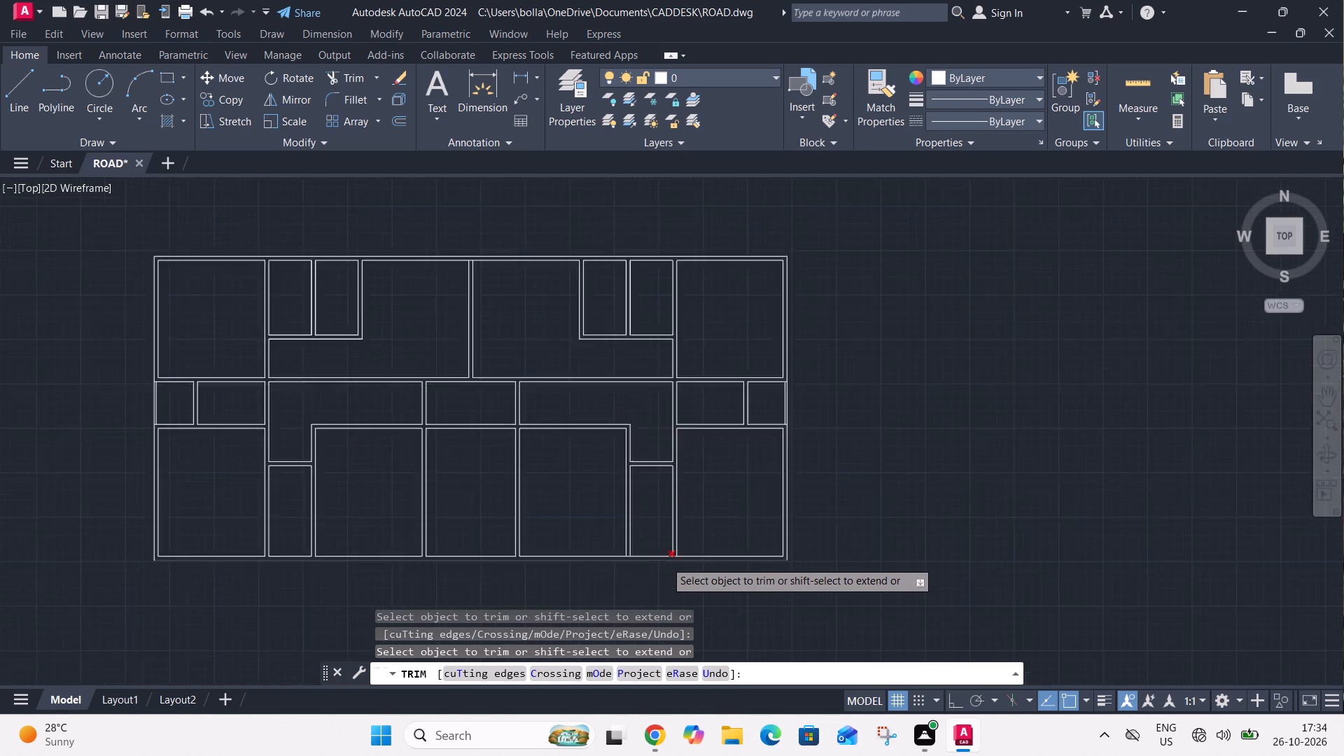
pyautogui.scroll(3, 665, 561)
pyautogui.click(690, 549)
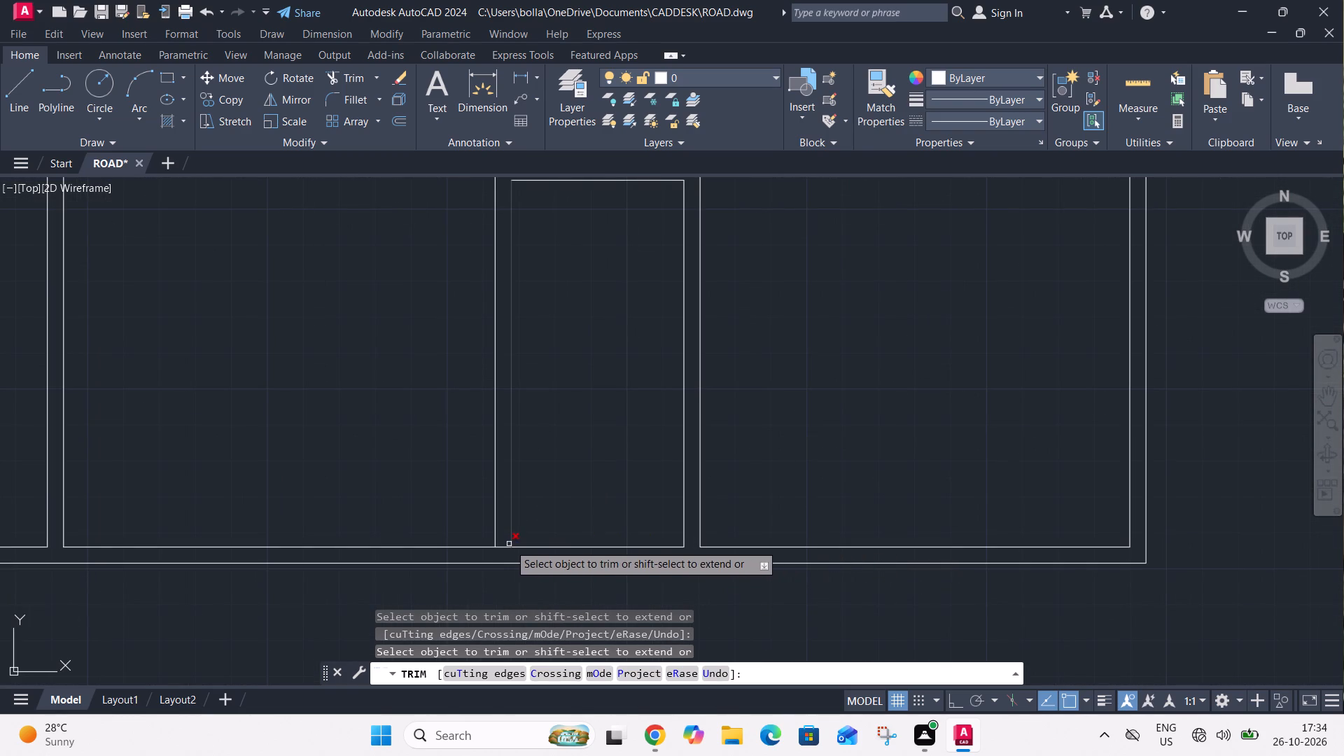
pyautogui.click(506, 546)
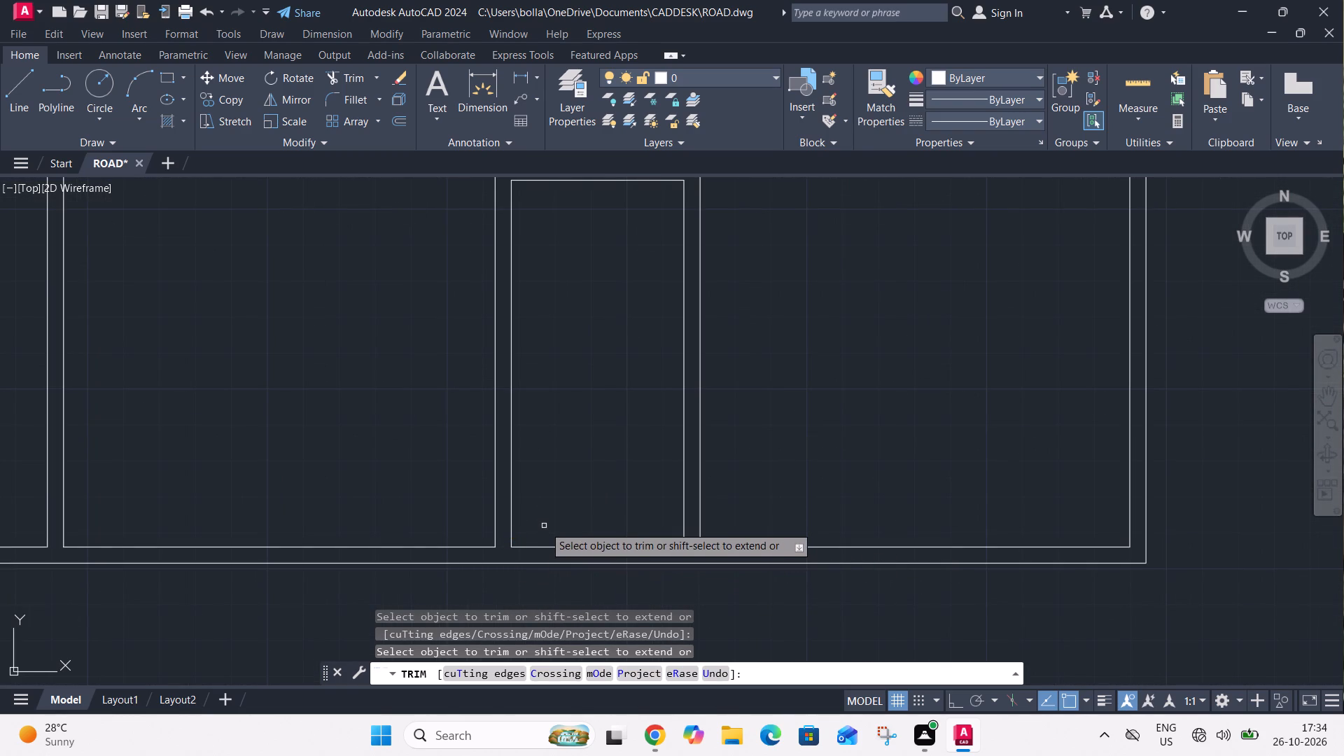
pyautogui.press('Escape')
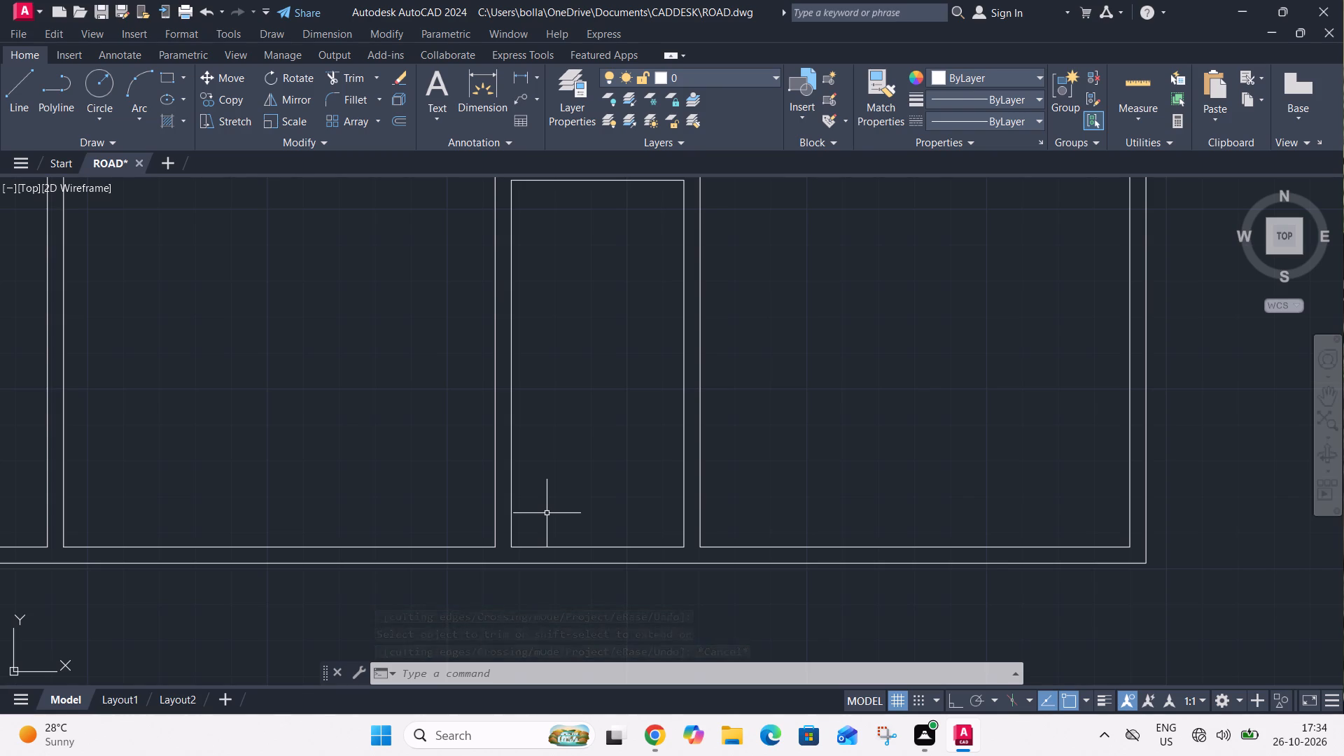
# Offset the top wall line of the lower right corner room 3' downward into the room.
pyautogui.moveTo(587, 513); pyautogui.dragTo(565, 575, button='middle')
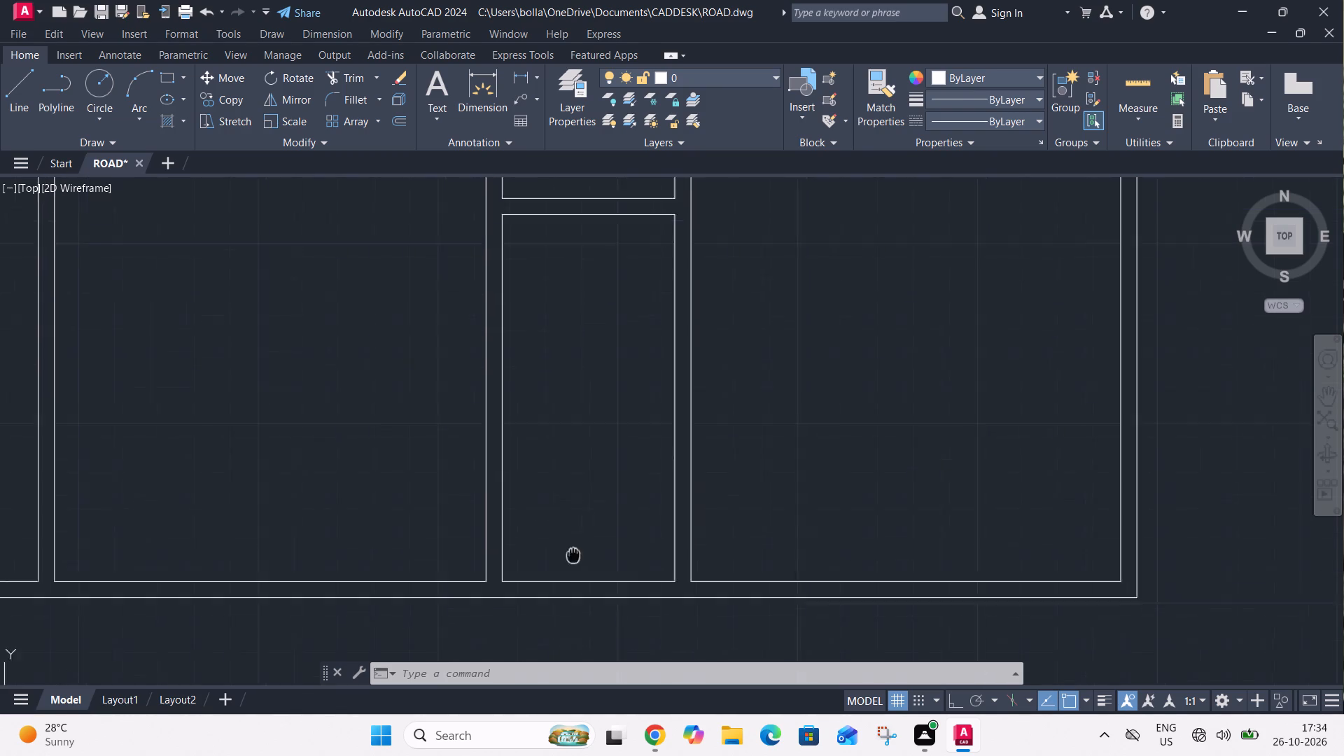
pyautogui.moveTo(565, 575); pyautogui.dragTo(531, 645, button='middle')
pyautogui.scroll(-2, 535, 563)
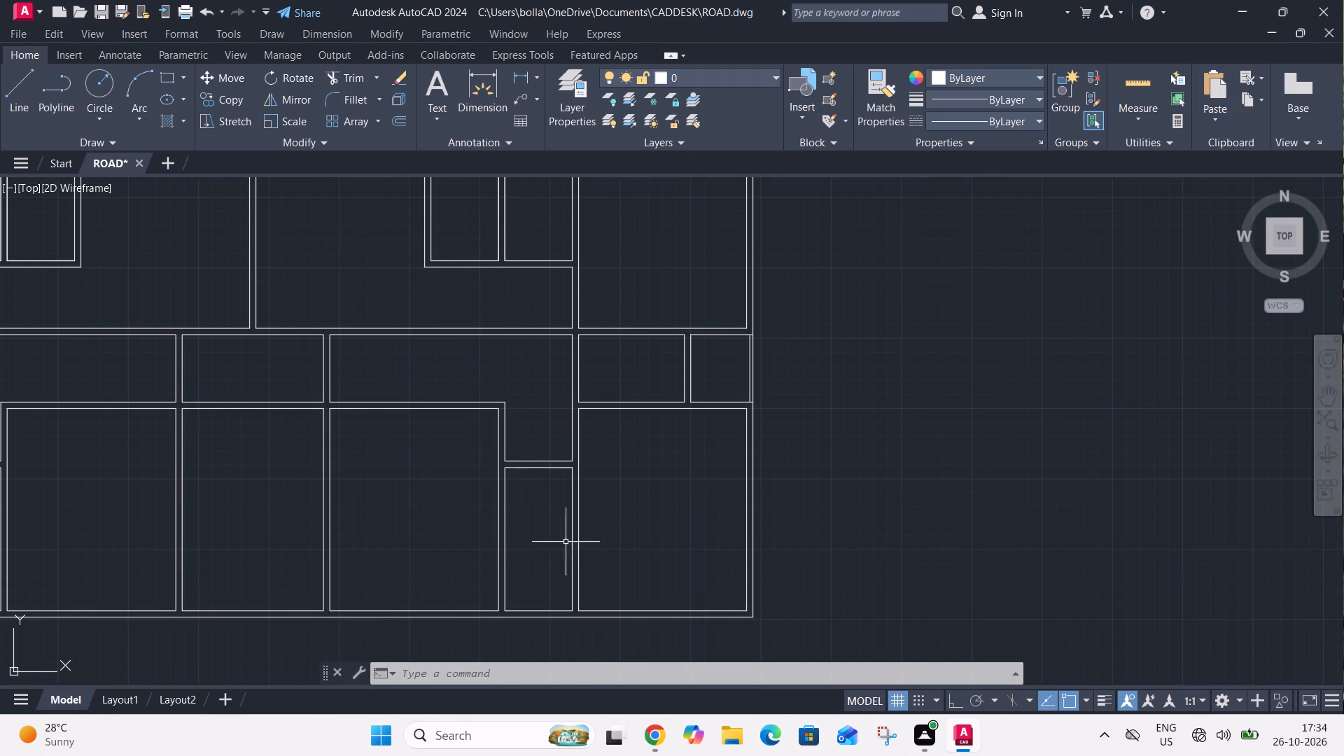
pyautogui.write("O 3'")
pyautogui.press('Return')
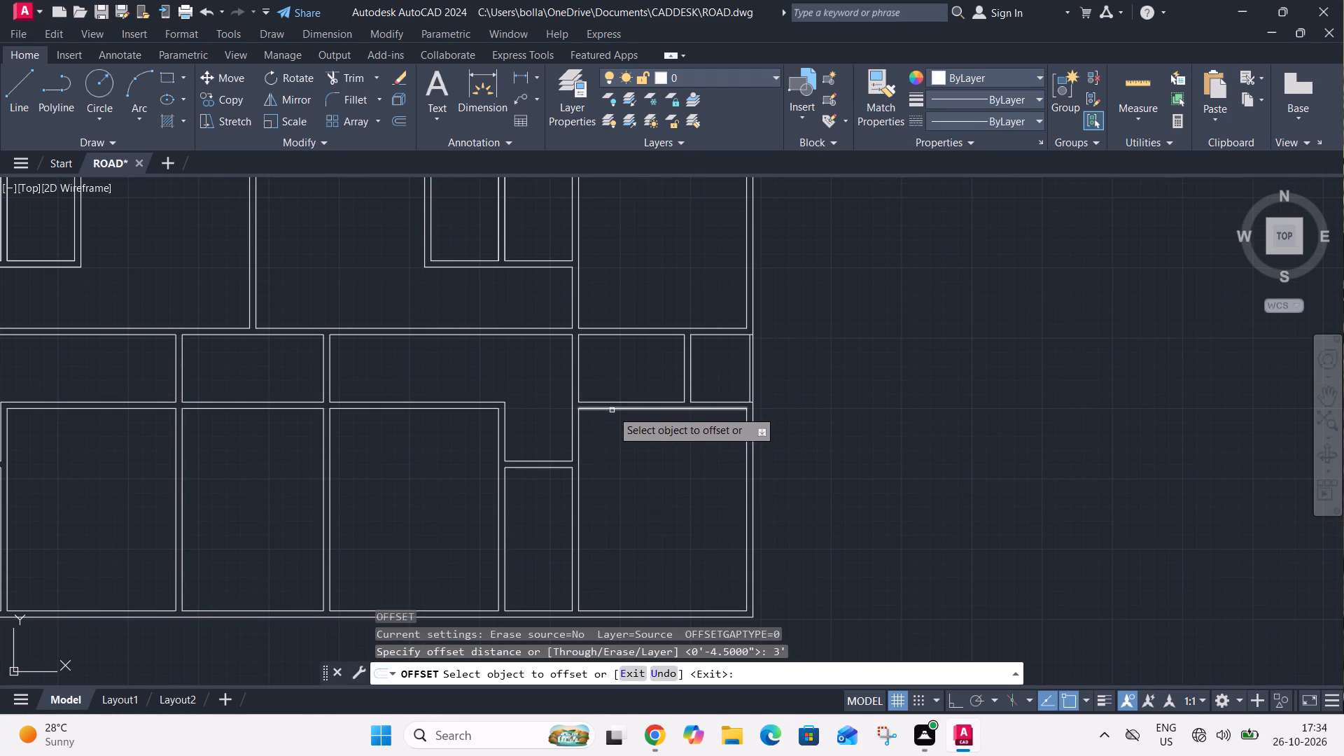
pyautogui.click(612, 410)
pyautogui.click(607, 433)
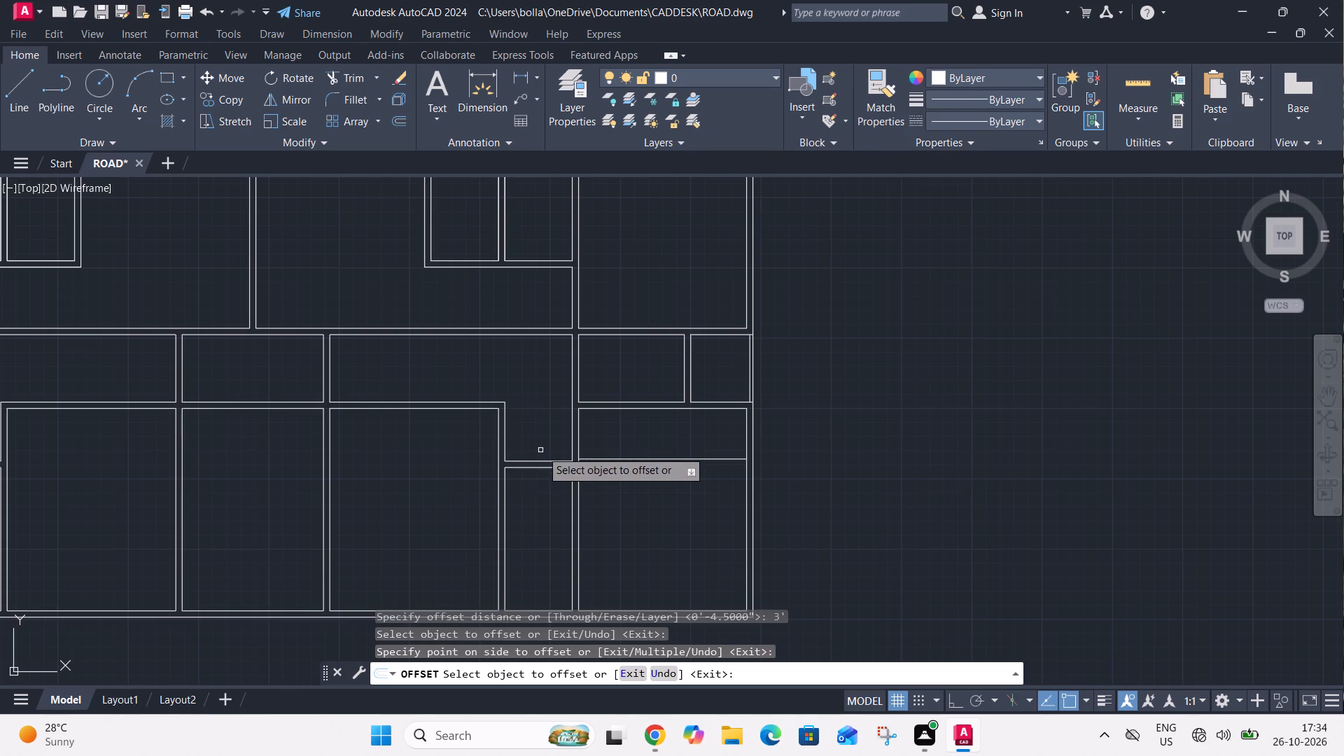
# Offset the right wall line of the lower room beside the right narrow room 3' into the room.
pyautogui.moveTo(543, 444); pyautogui.dragTo(647, 482, button='middle')
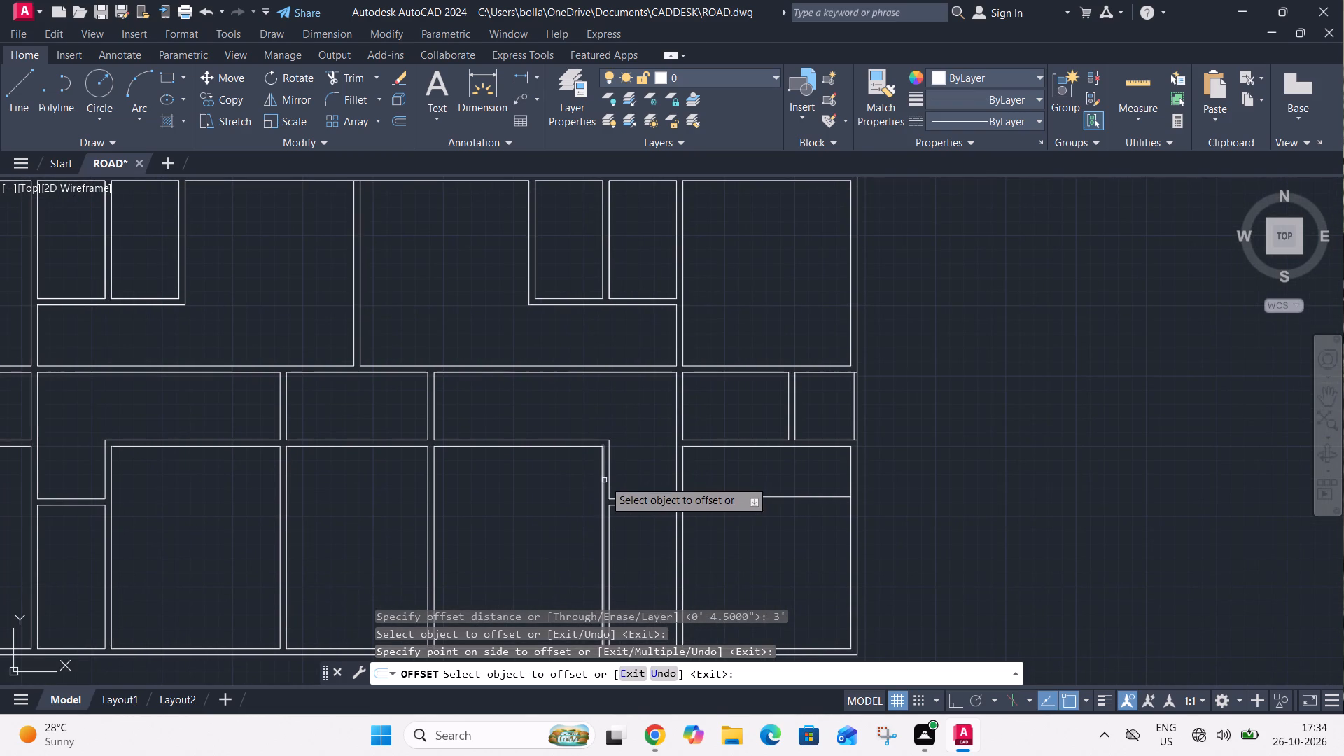
pyautogui.click(604, 480)
pyautogui.click(580, 481)
# Offset the passage's upper wall line 3' downward in both the right and left passage sections.
pyautogui.moveTo(572, 482); pyautogui.dragTo(709, 507, button='middle')
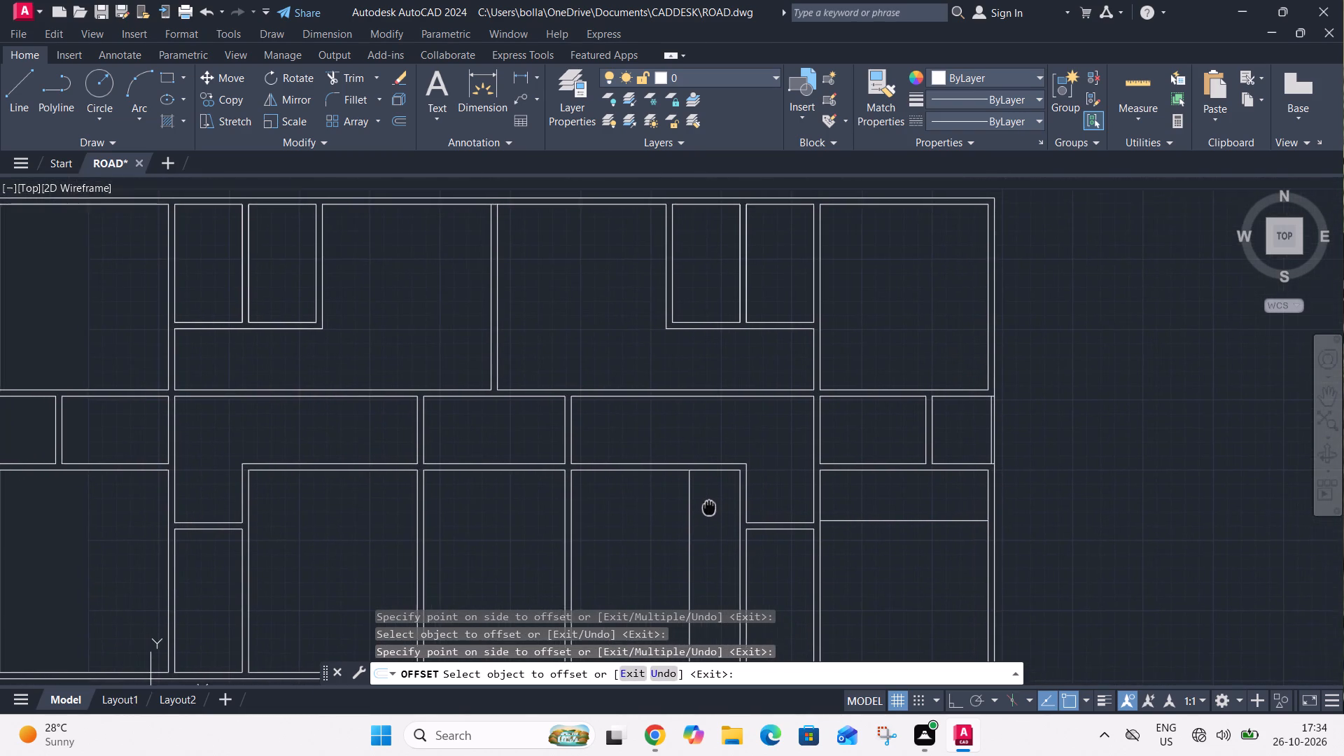
pyautogui.moveTo(709, 507); pyautogui.dragTo(720, 524, button='middle')
pyautogui.scroll(1, 720, 524)
pyautogui.moveTo(602, 406); pyautogui.dragTo(713, 478, button='middle')
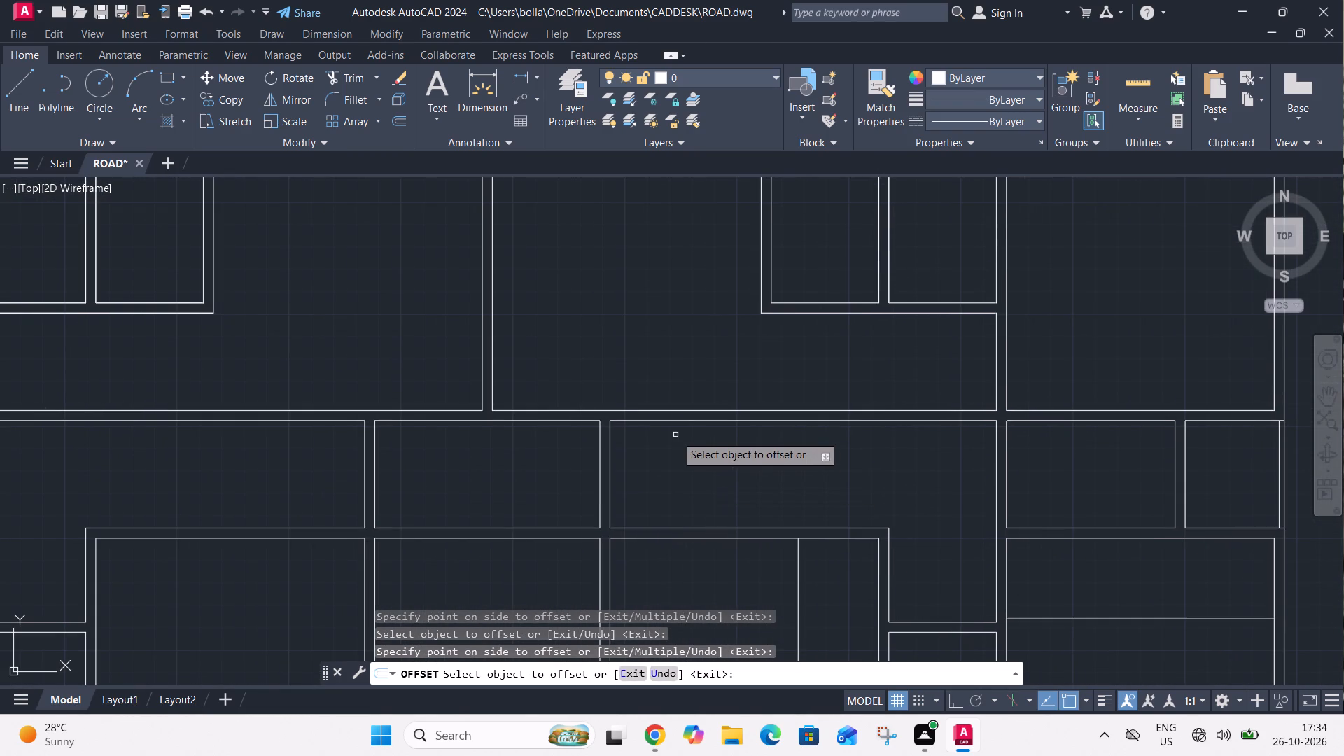
pyautogui.click(675, 422)
pyautogui.click(671, 446)
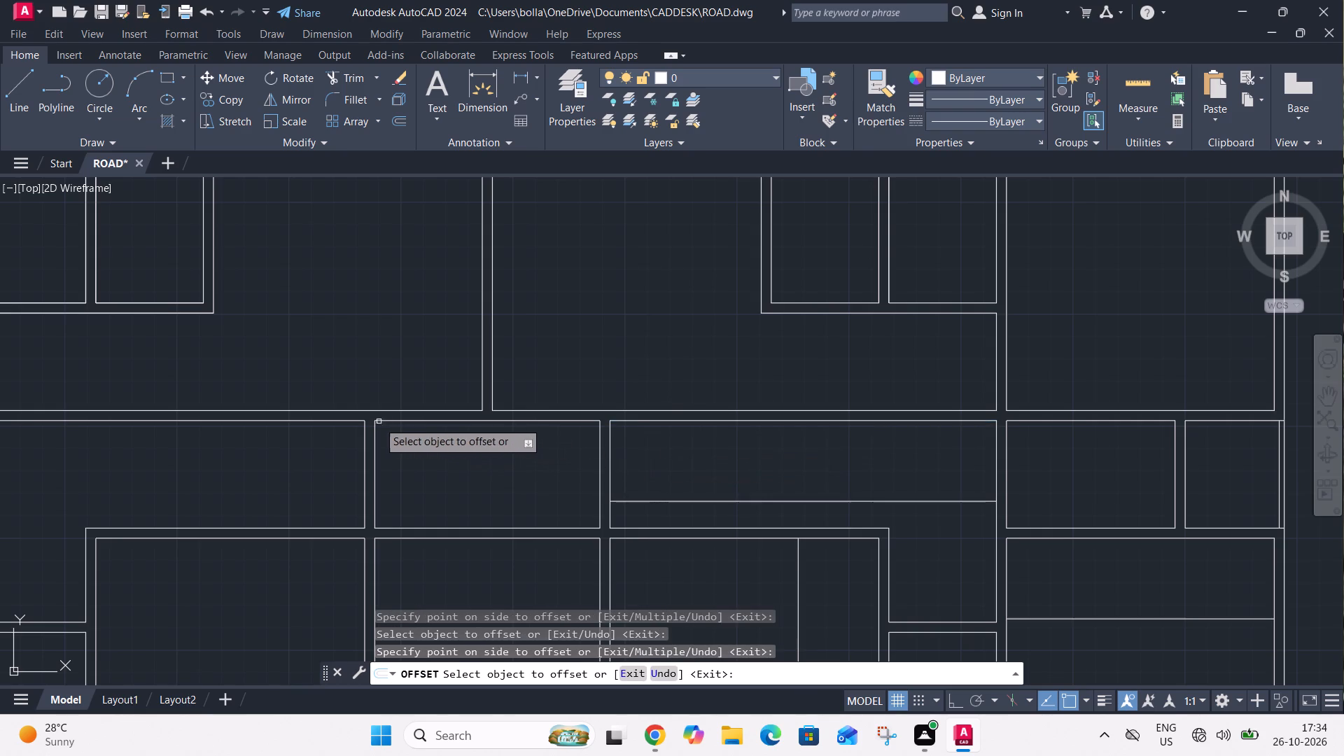
pyautogui.click(343, 419)
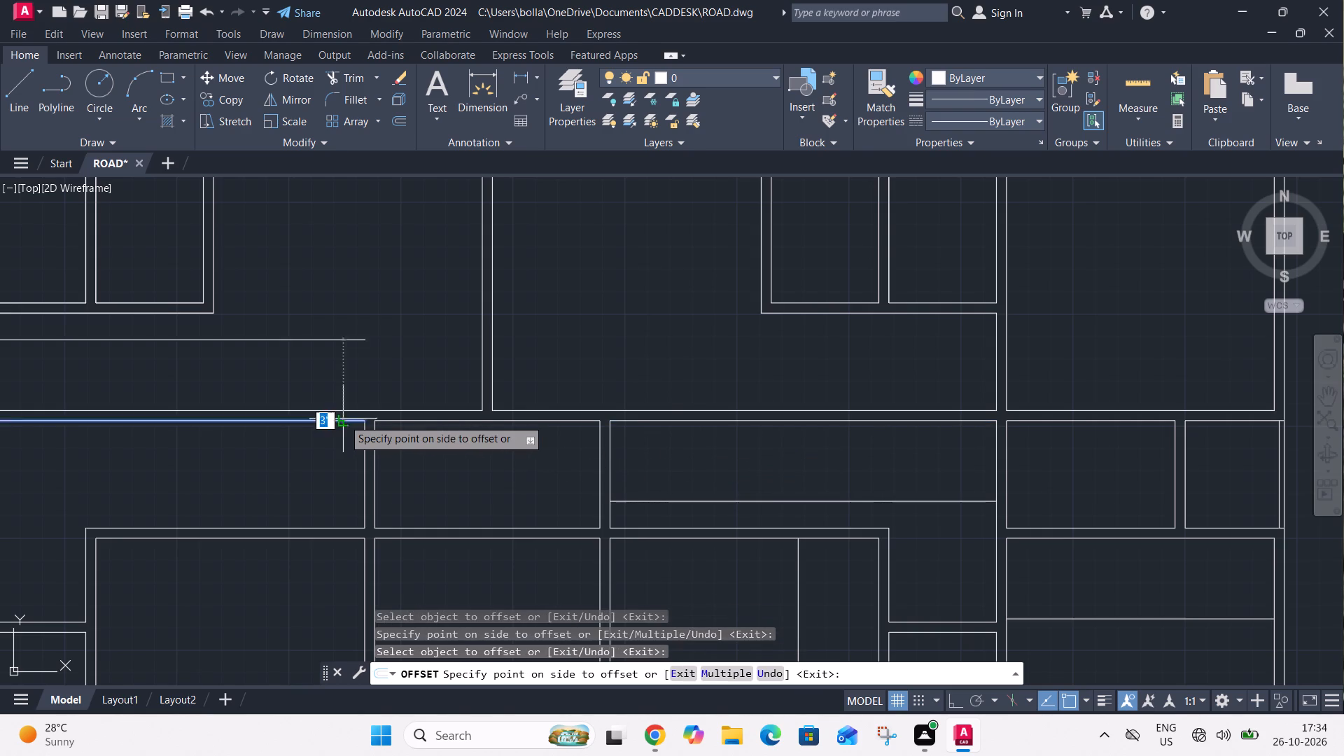
pyautogui.click(330, 455)
# Offset the left wall line of the lower room beside the left narrow room 3' into the room.
pyautogui.moveTo(330, 456); pyautogui.dragTo(593, 514, button='middle')
pyautogui.scroll(1, 593, 514)
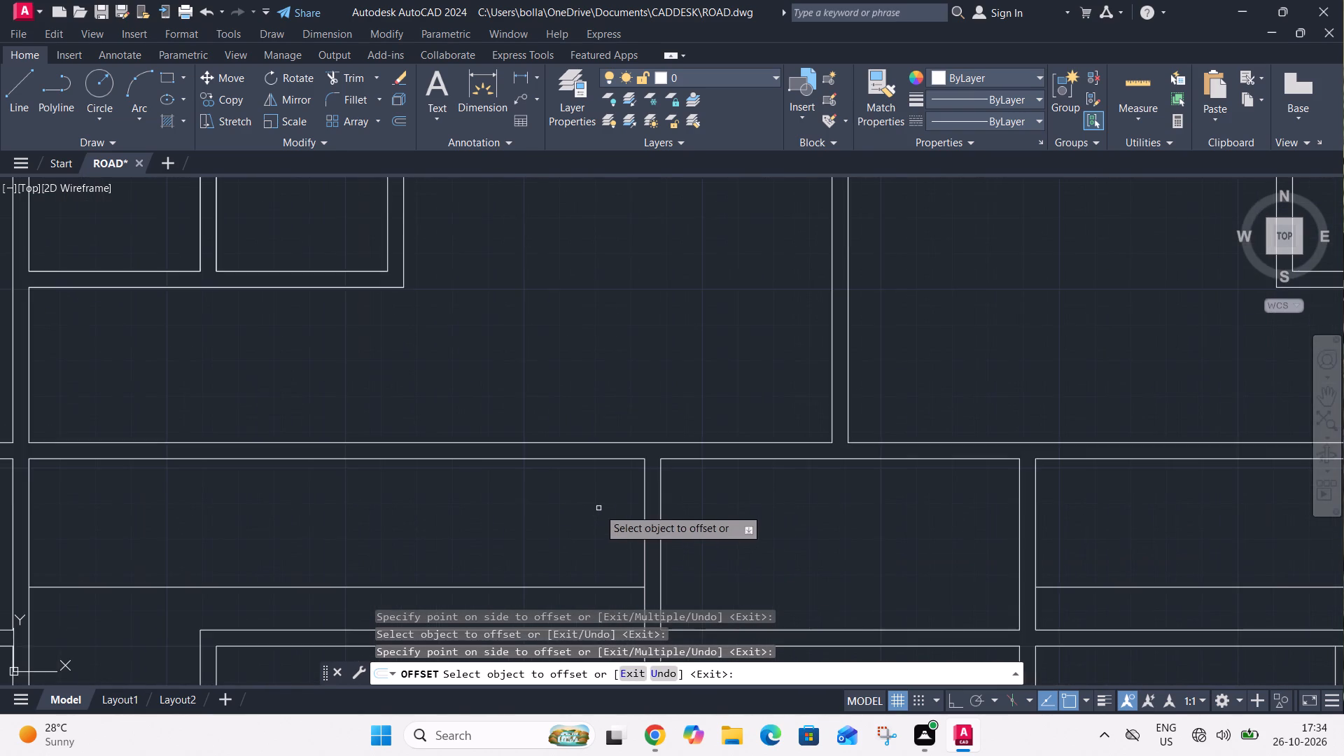
pyautogui.scroll(-3, 601, 506)
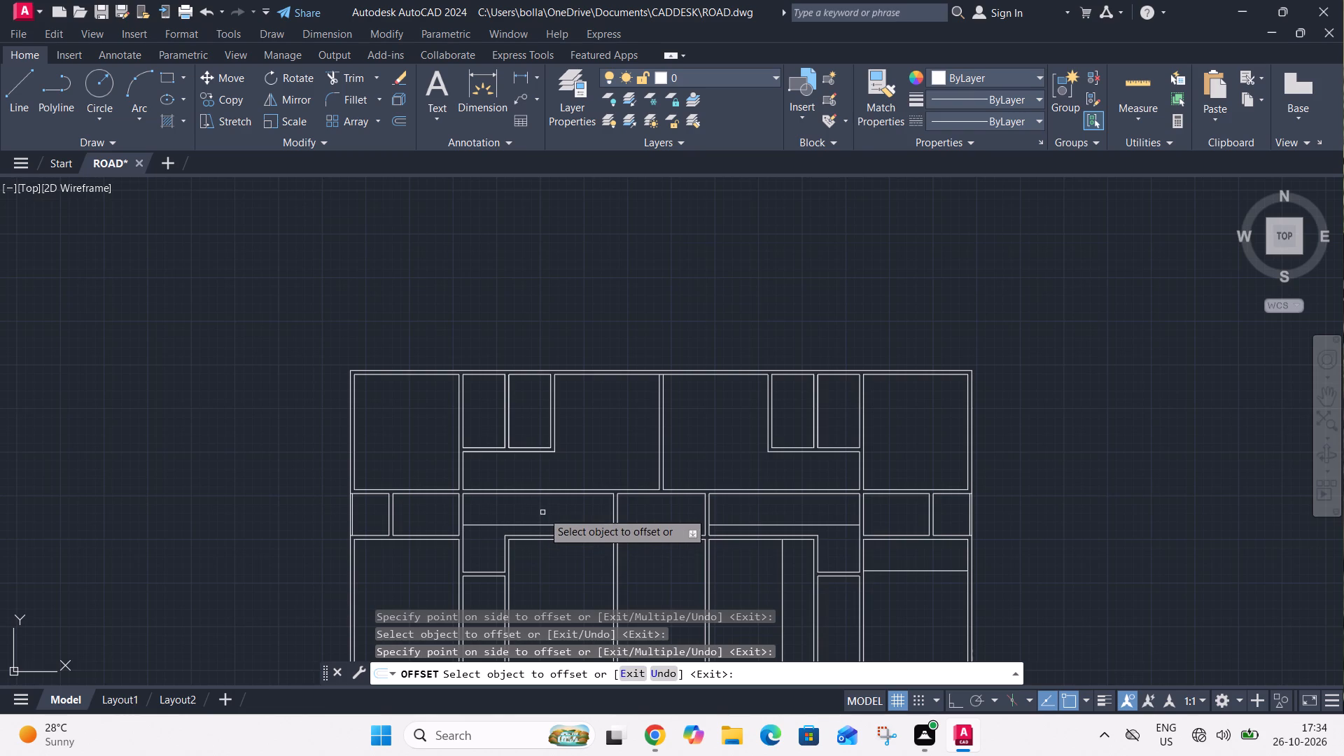
pyautogui.scroll(1, 510, 559)
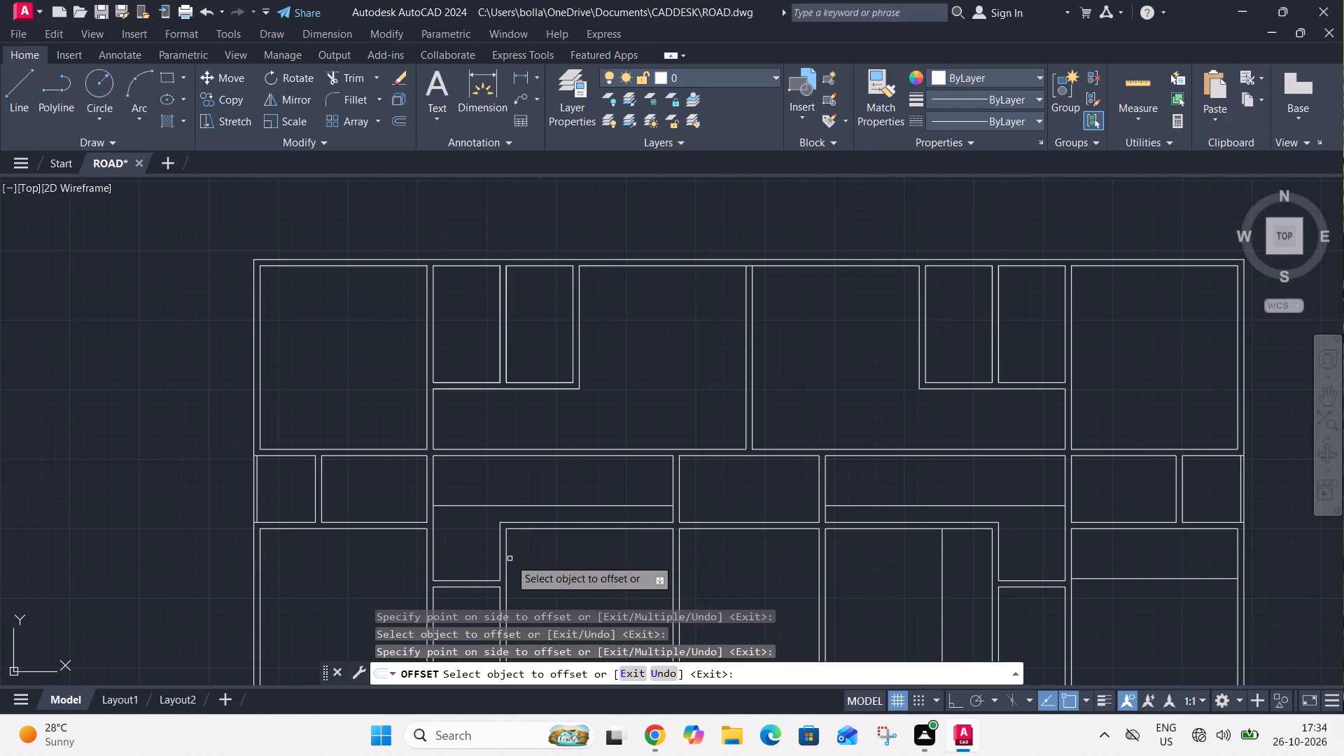
pyautogui.click(508, 561)
pyautogui.click(532, 563)
# Offset the wall lines bordering the passage 3' into the lower left and upper left corner rooms.
pyautogui.moveTo(536, 559); pyautogui.dragTo(648, 480, button='middle')
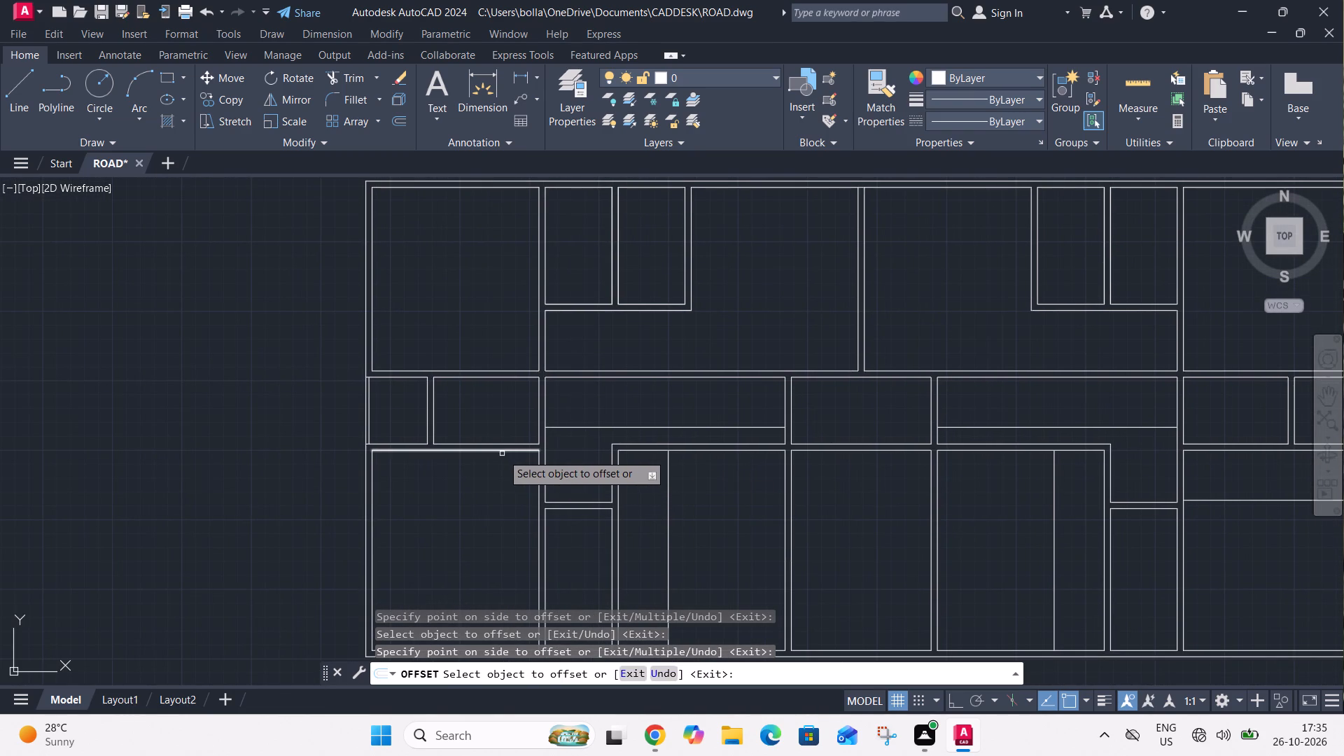
pyautogui.click(503, 450)
pyautogui.click(499, 475)
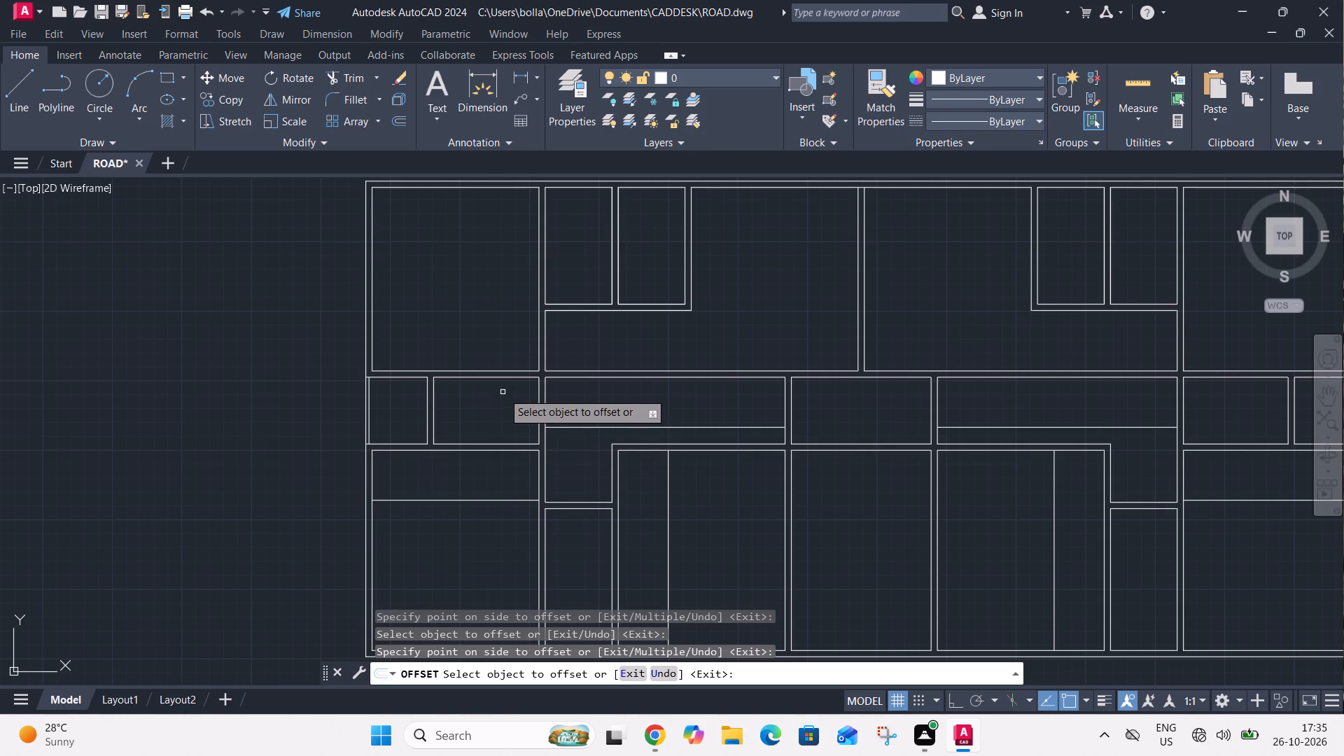
pyautogui.click(508, 370)
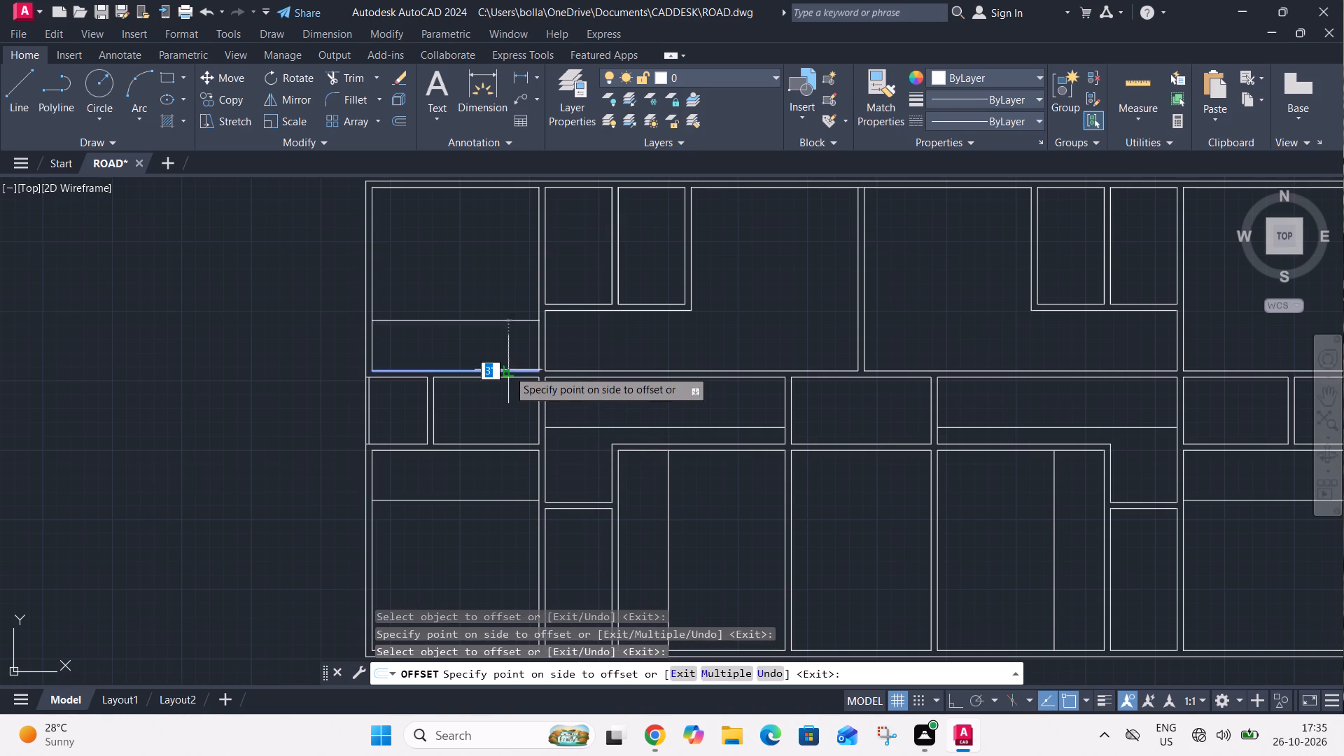
pyautogui.click(514, 353)
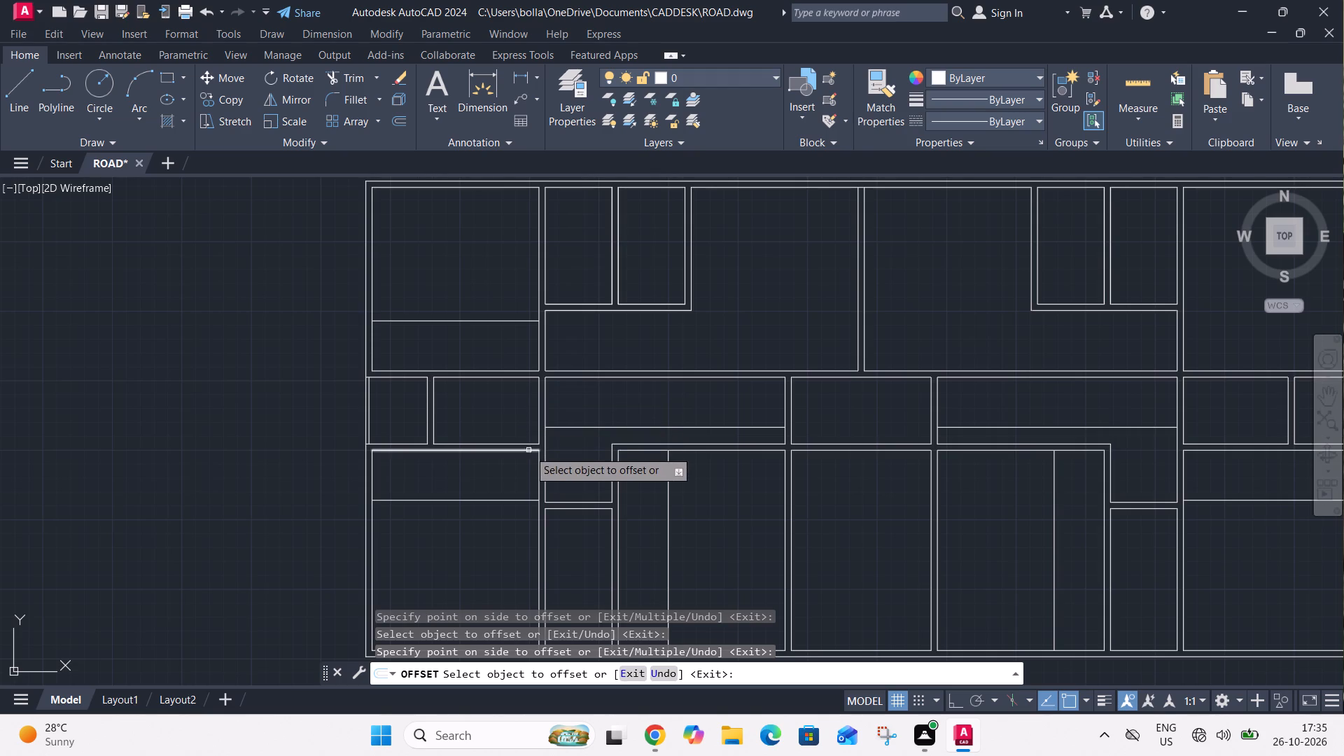
# Offset each face of the central wall between the two large upper rooms 3' outward into its room.
pyautogui.scroll(-2, 528, 453)
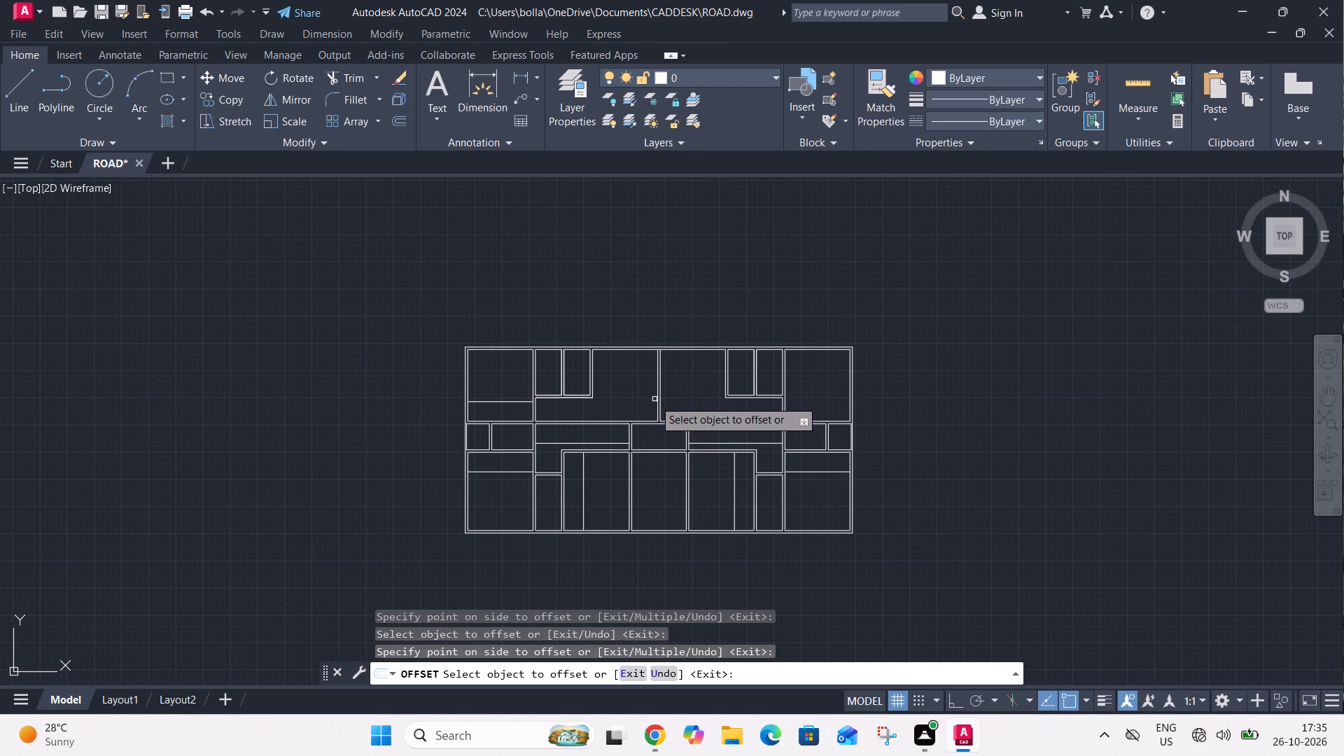
pyautogui.scroll(2, 654, 400)
pyautogui.click(657, 409)
pyautogui.click(640, 411)
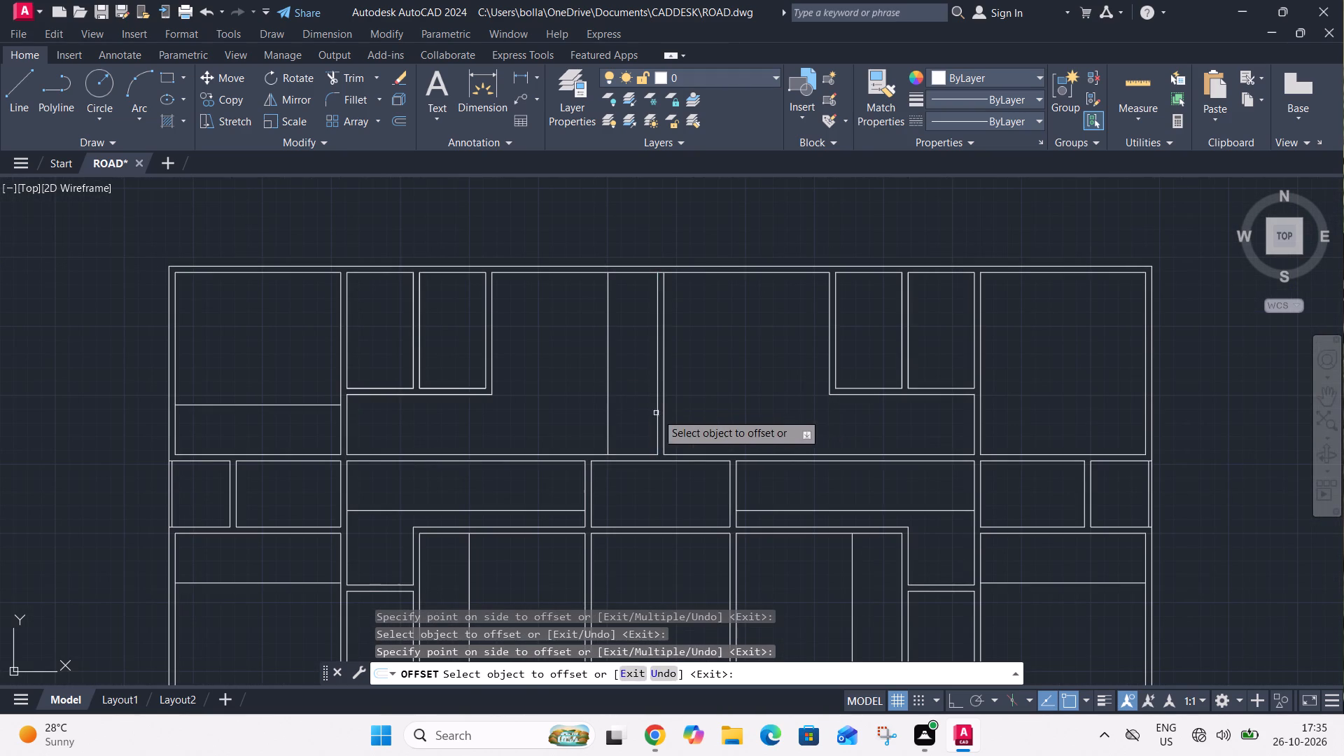
pyautogui.click(666, 416)
pyautogui.click(677, 420)
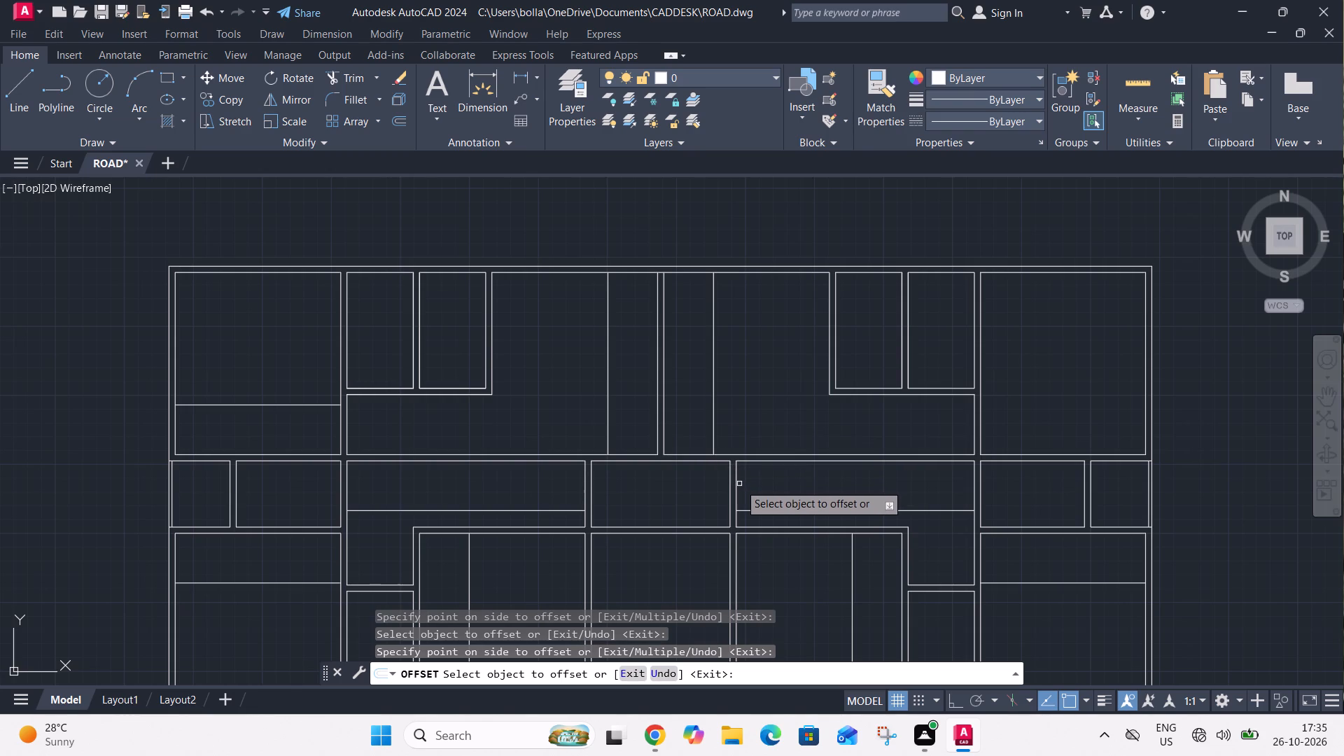
# Offset the lower wall line of the upper right corner room 3' upward into the room.
pyautogui.click(995, 454)
pyautogui.click(1000, 423)
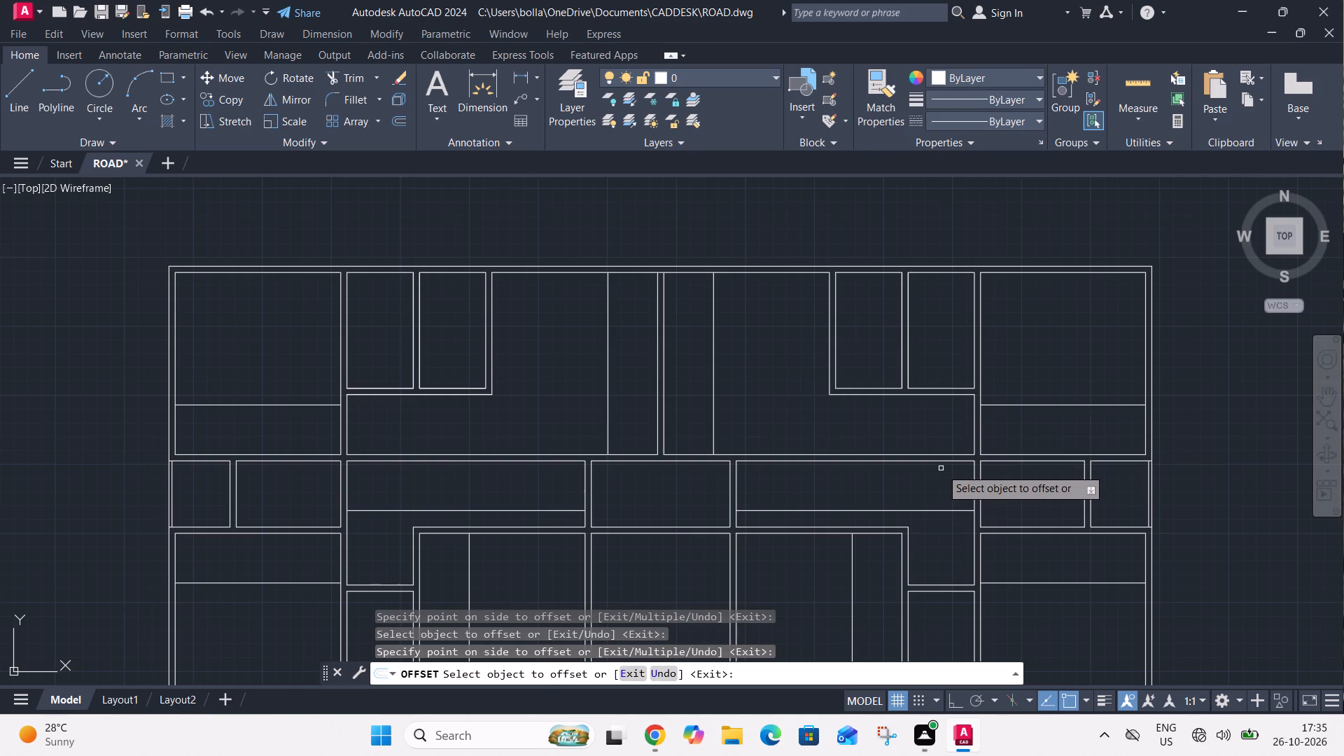
pyautogui.press('Escape')
# Extend the 3' offset lines of the upper and lower right corner rooms across the adjoining wall to its far face.
pyautogui.write('EX')
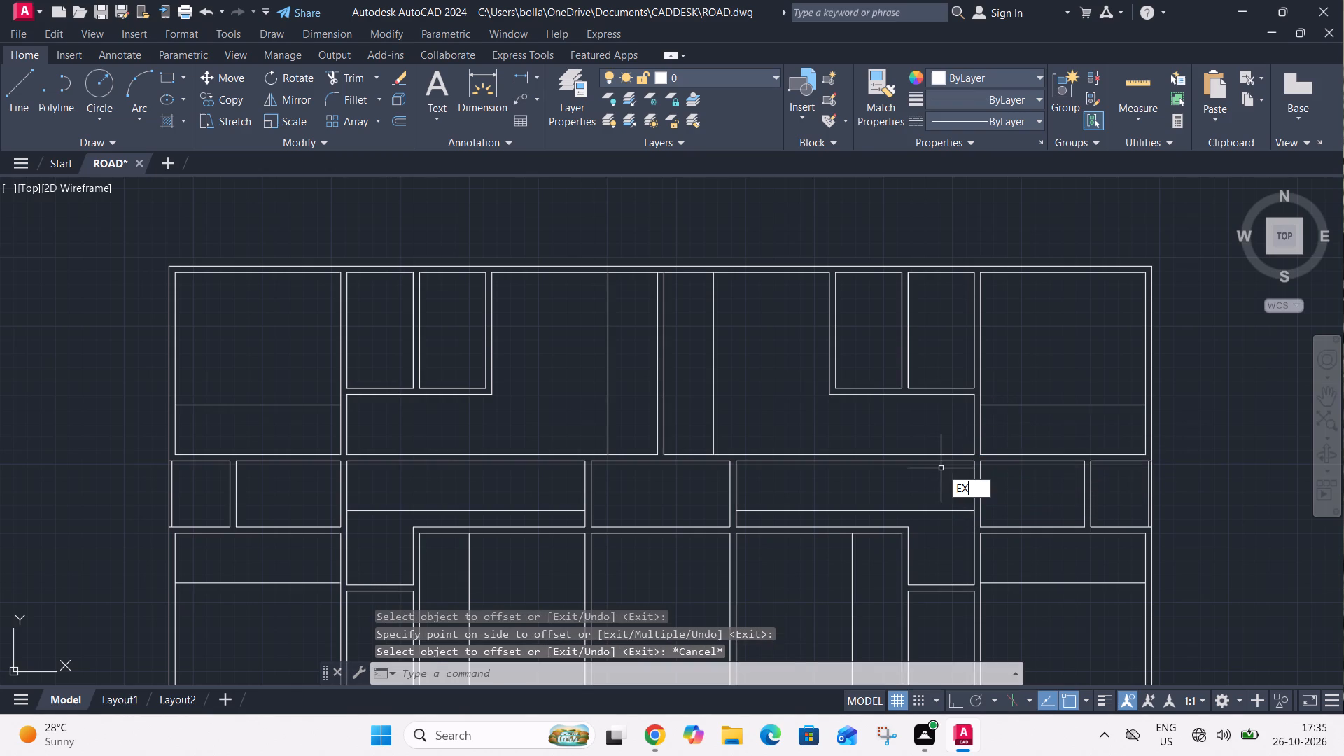
pyautogui.press('space')
pyautogui.click(1010, 393)
pyautogui.click(991, 416)
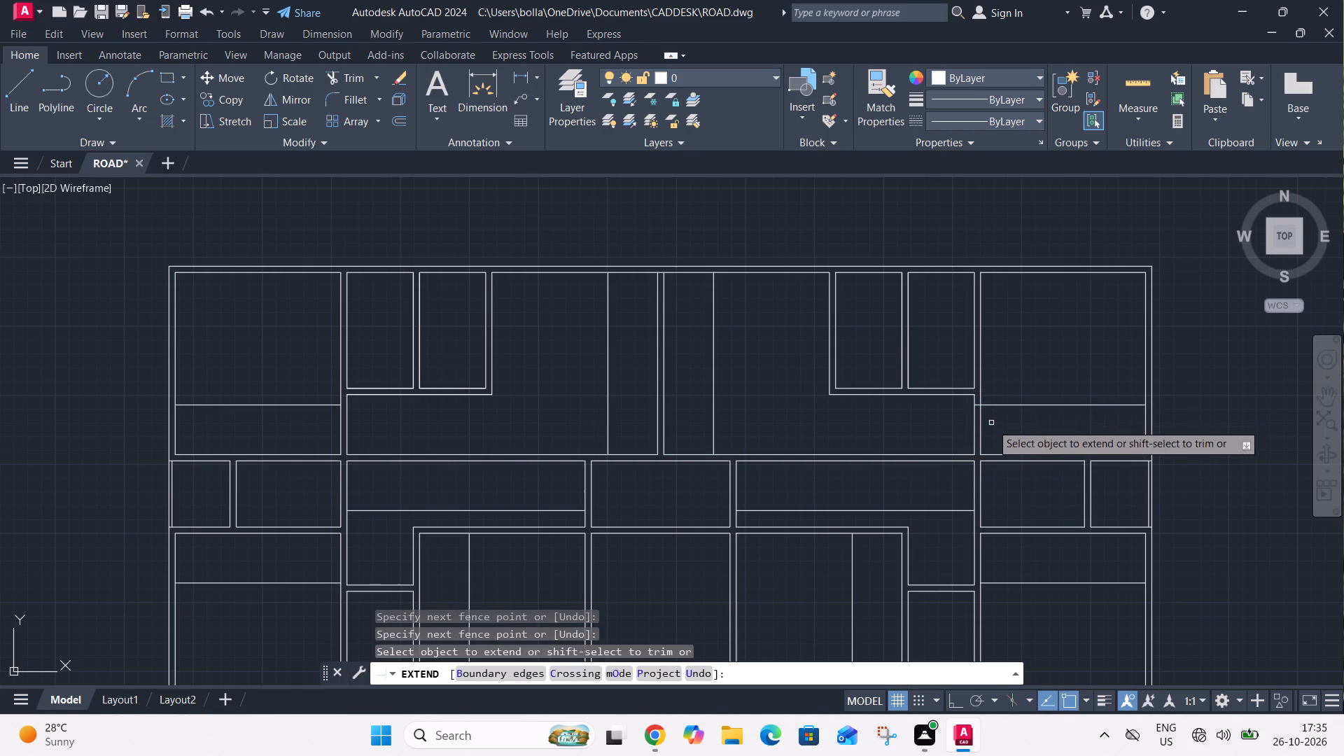
pyautogui.click(1002, 569)
pyautogui.click(996, 596)
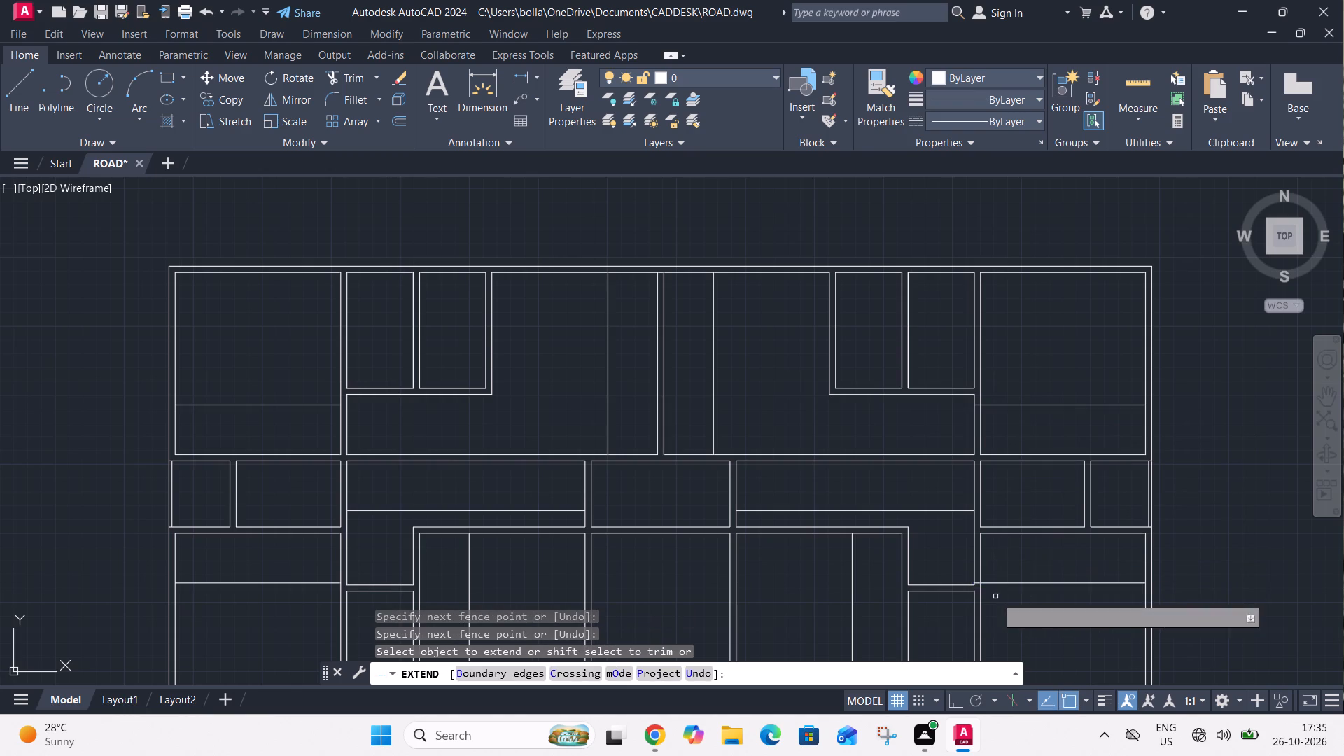
# Extend the right passage's 3' offset line and its upper wall line across the cross wall beside the central room.
pyautogui.click(828, 501)
pyautogui.click(815, 515)
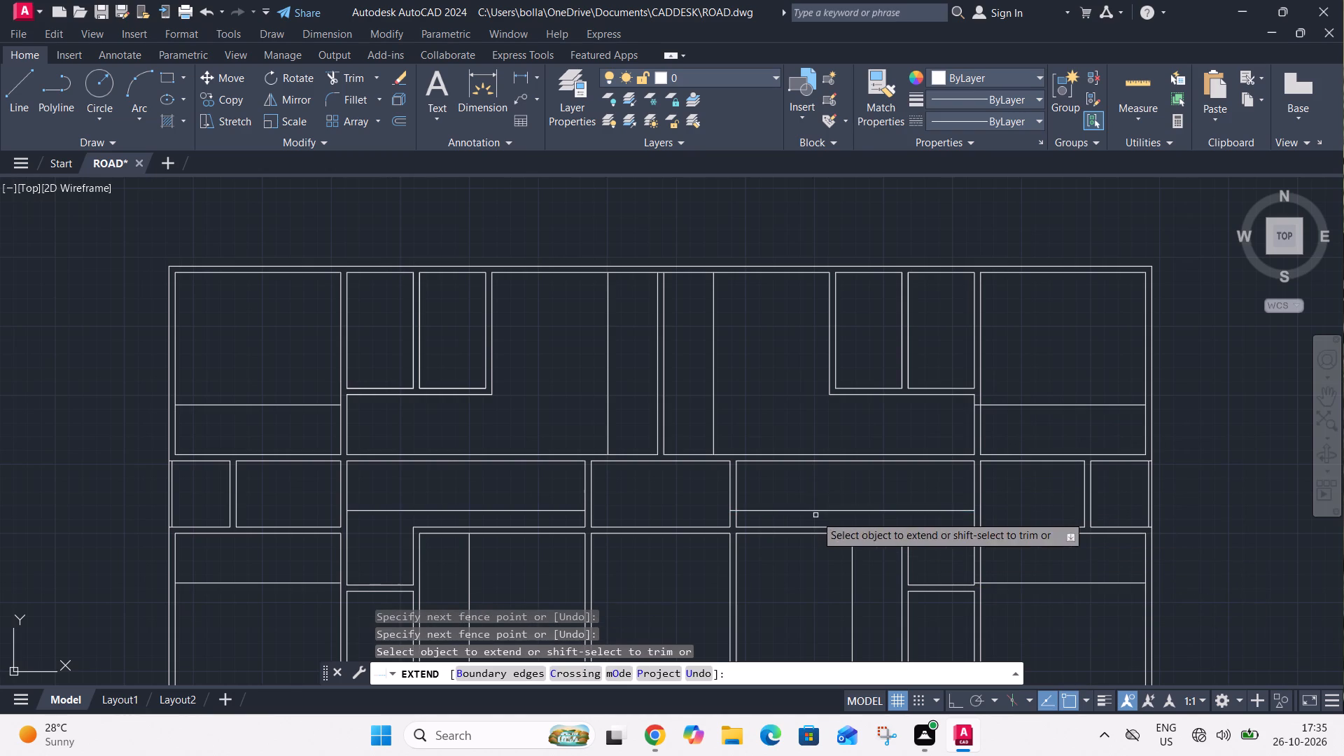
pyautogui.scroll(2, 751, 463)
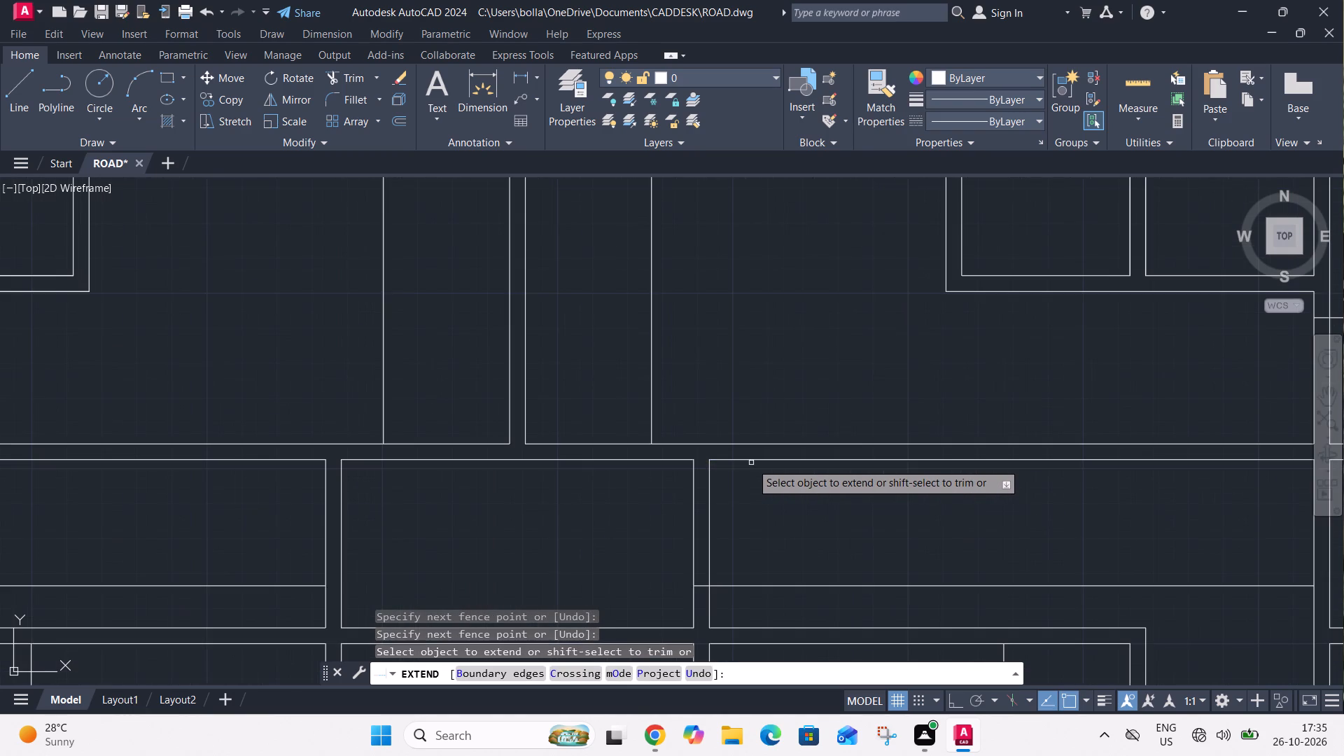
pyautogui.click(751, 456)
pyautogui.click(736, 472)
# Extend the lower right corner room's top wall line and the upper right corner room's bottom wall line across the adjoining wall.
pyautogui.scroll(-2, 736, 472)
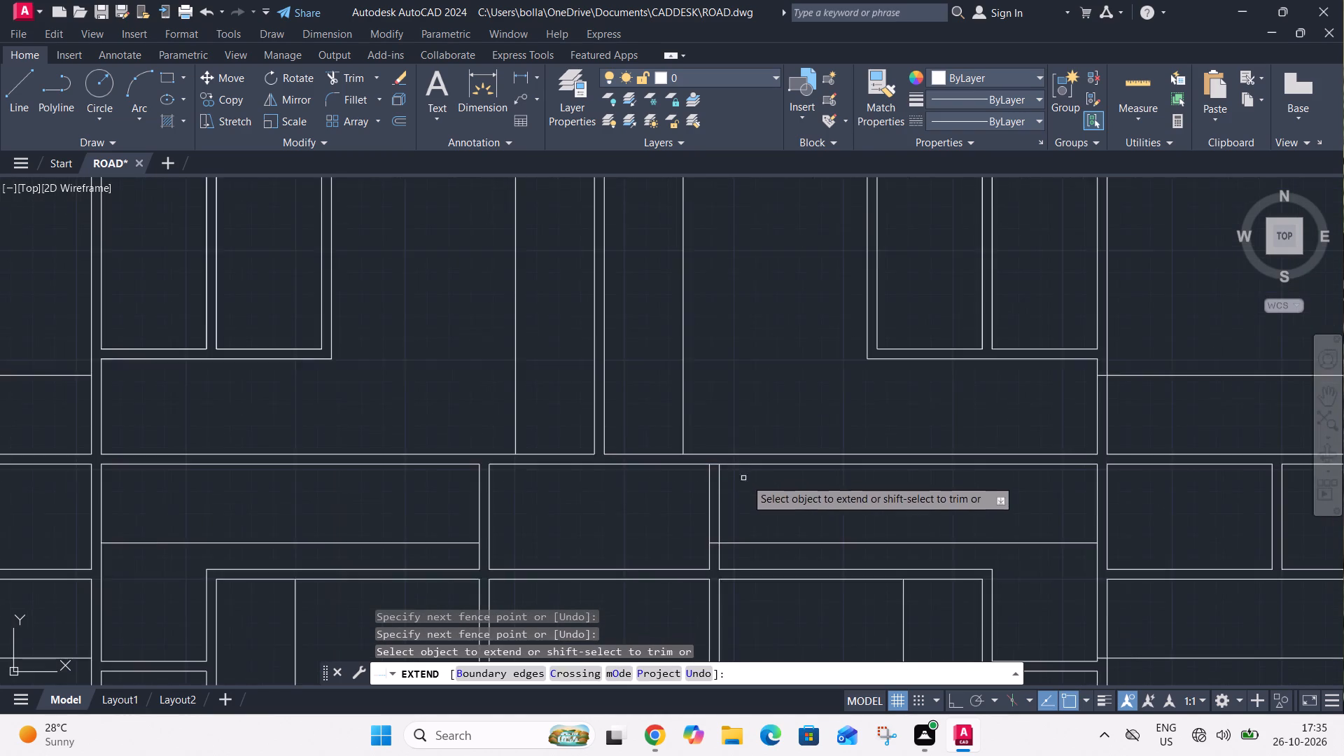
pyautogui.scroll(2, 988, 542)
pyautogui.click(986, 542)
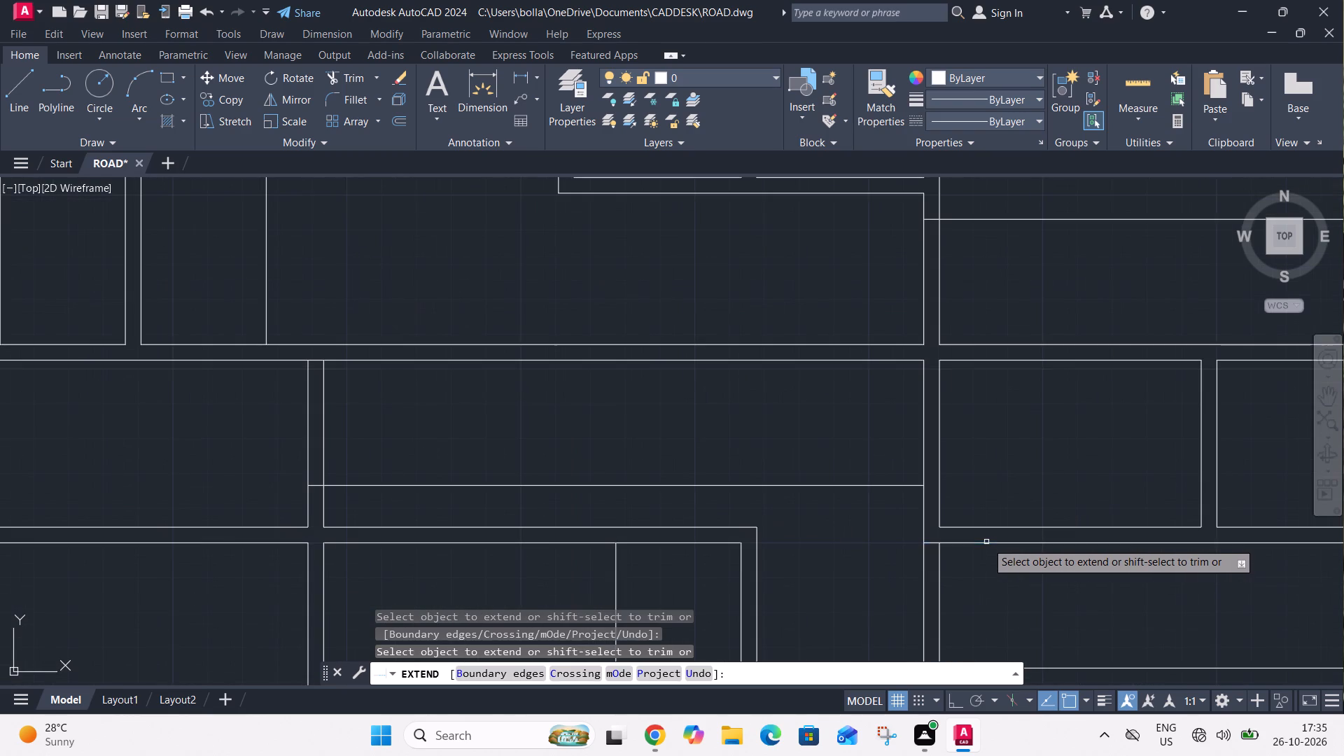
pyautogui.scroll(-2, 986, 548)
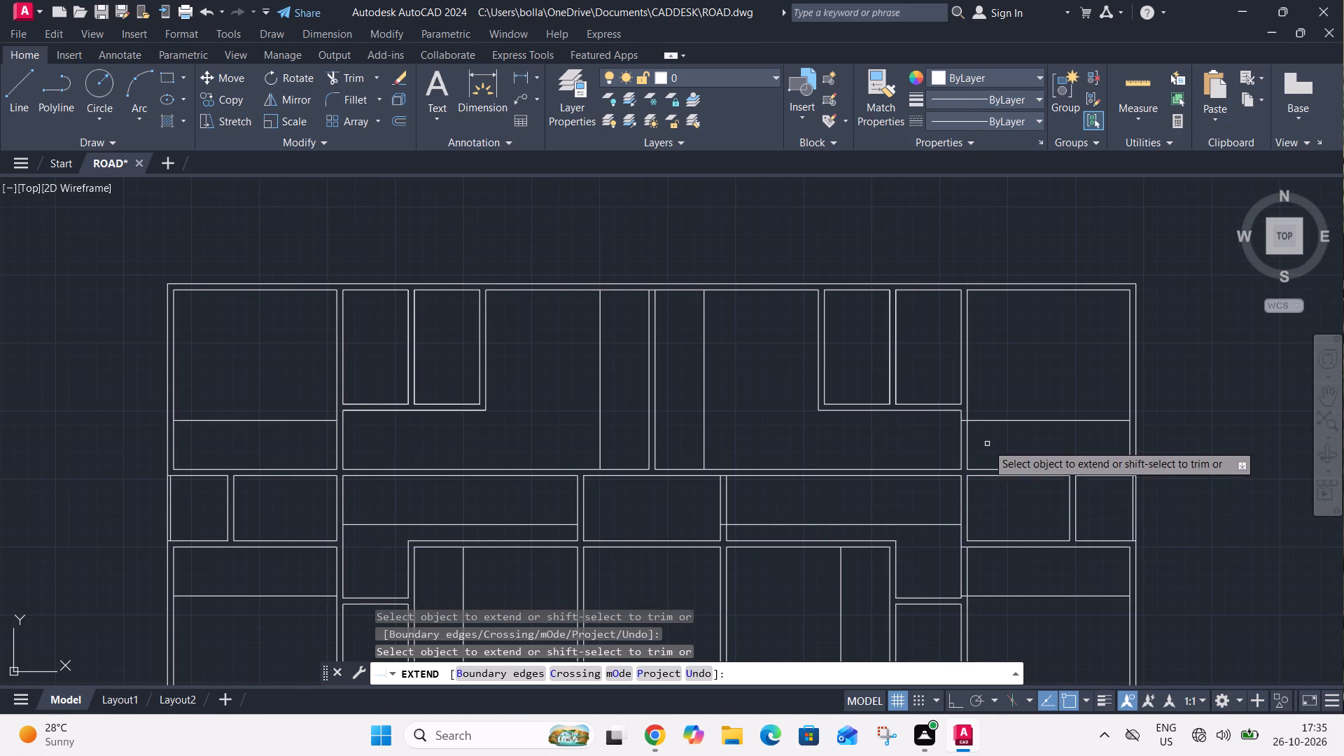
pyautogui.moveTo(987, 444); pyautogui.dragTo(1028, 463, button='middle')
pyautogui.scroll(3, 1018, 486)
pyautogui.click(1018, 486)
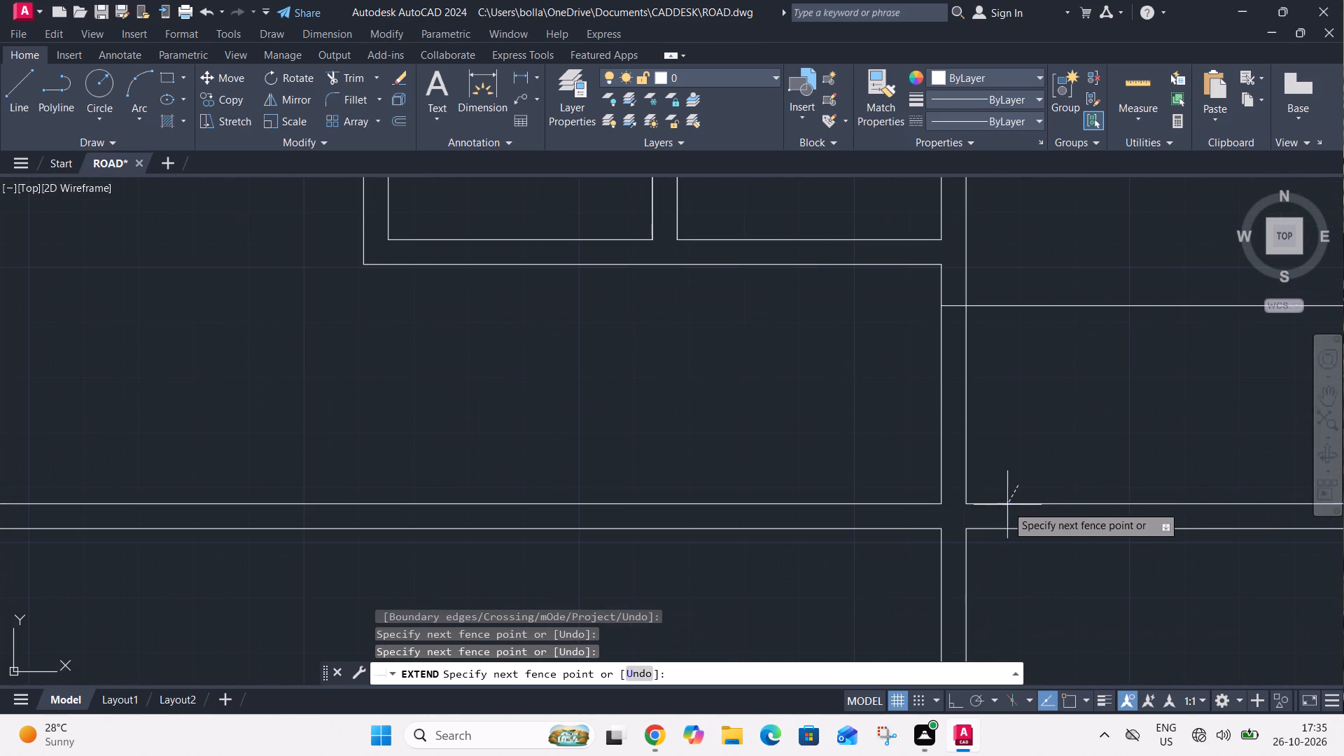
pyautogui.click(1002, 512)
pyautogui.click(1002, 512)
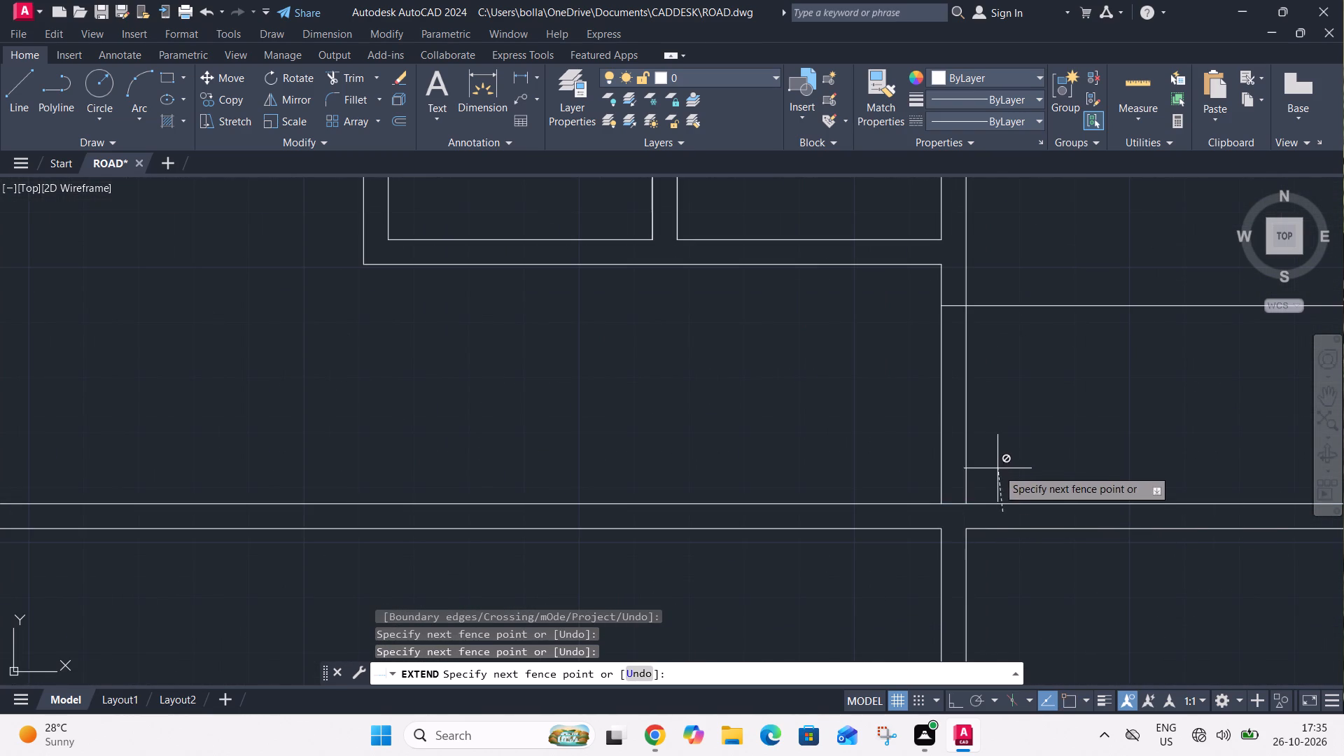
pyautogui.click(988, 510)
# Extend both faces of the central upper wall and the 3' offset lines beside it down across the passage wall.
pyautogui.moveTo(1016, 440); pyautogui.dragTo(1051, 492, button='middle')
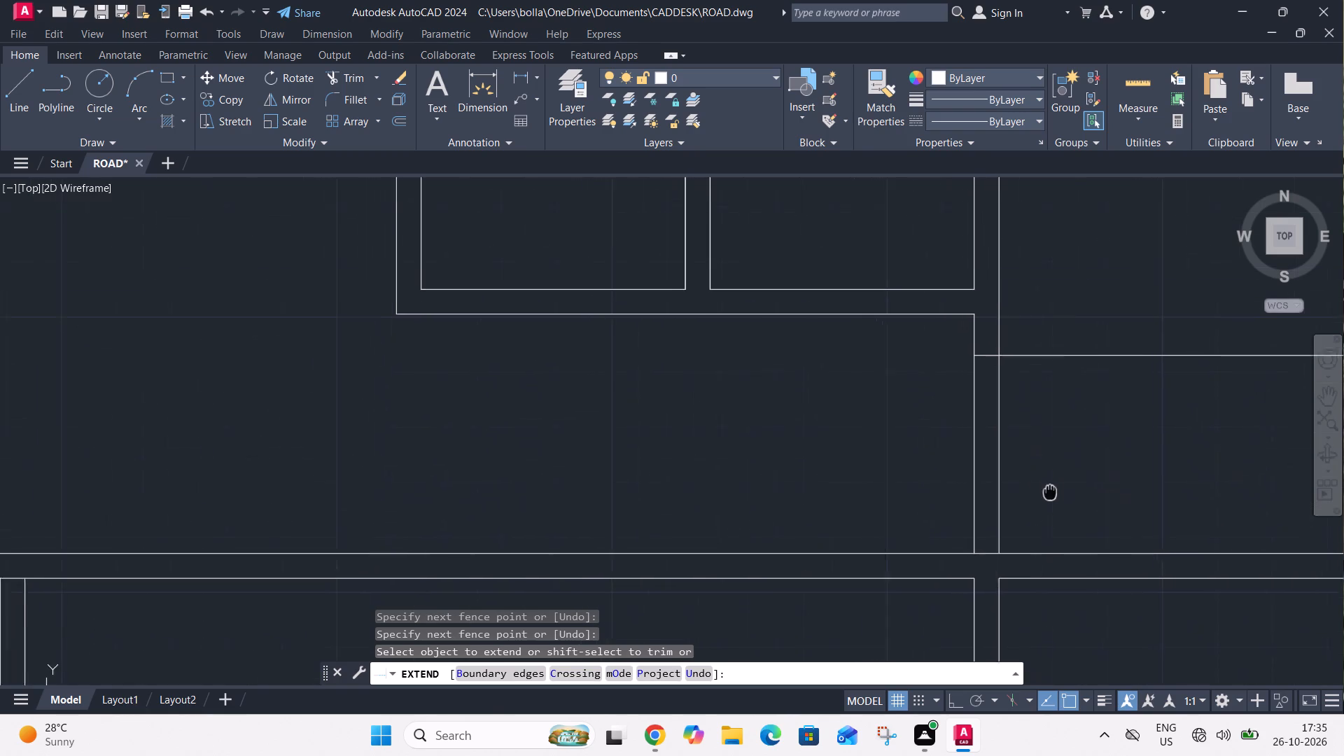
pyautogui.moveTo(1051, 492); pyautogui.dragTo(1053, 496, button='middle')
pyautogui.scroll(-2, 1057, 502)
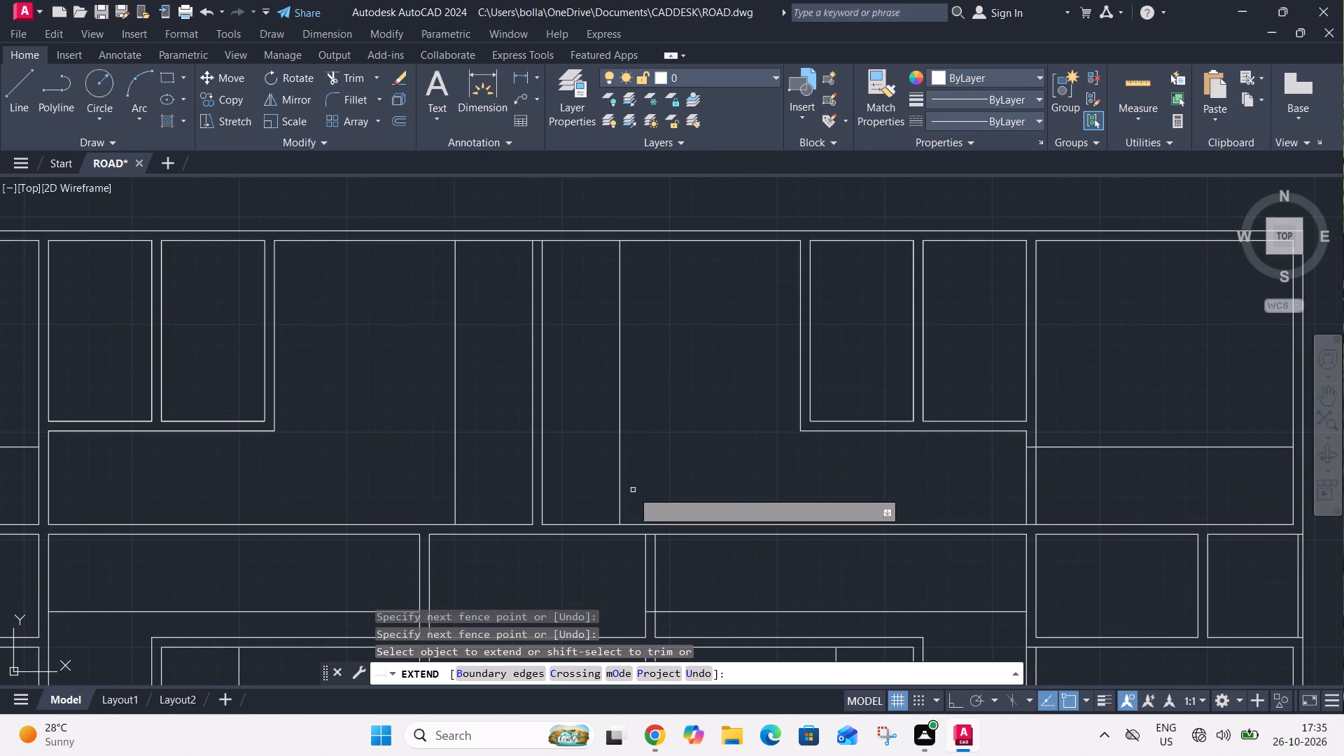
pyautogui.scroll(2, 624, 495)
pyautogui.click(629, 496)
pyautogui.click(583, 500)
pyautogui.moveTo(568, 495); pyautogui.dragTo(846, 495, button='middle')
pyautogui.click(783, 496)
pyautogui.click(664, 503)
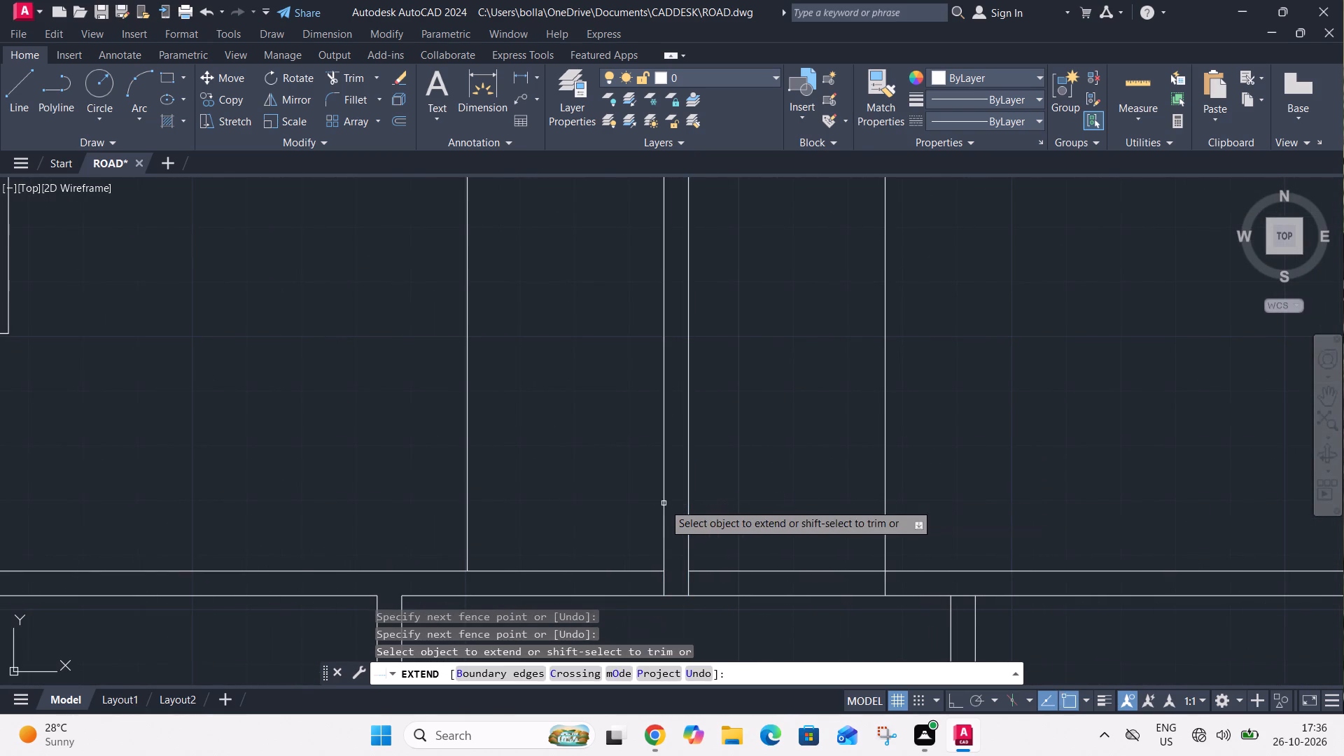
pyautogui.click(591, 497)
pyautogui.click(450, 500)
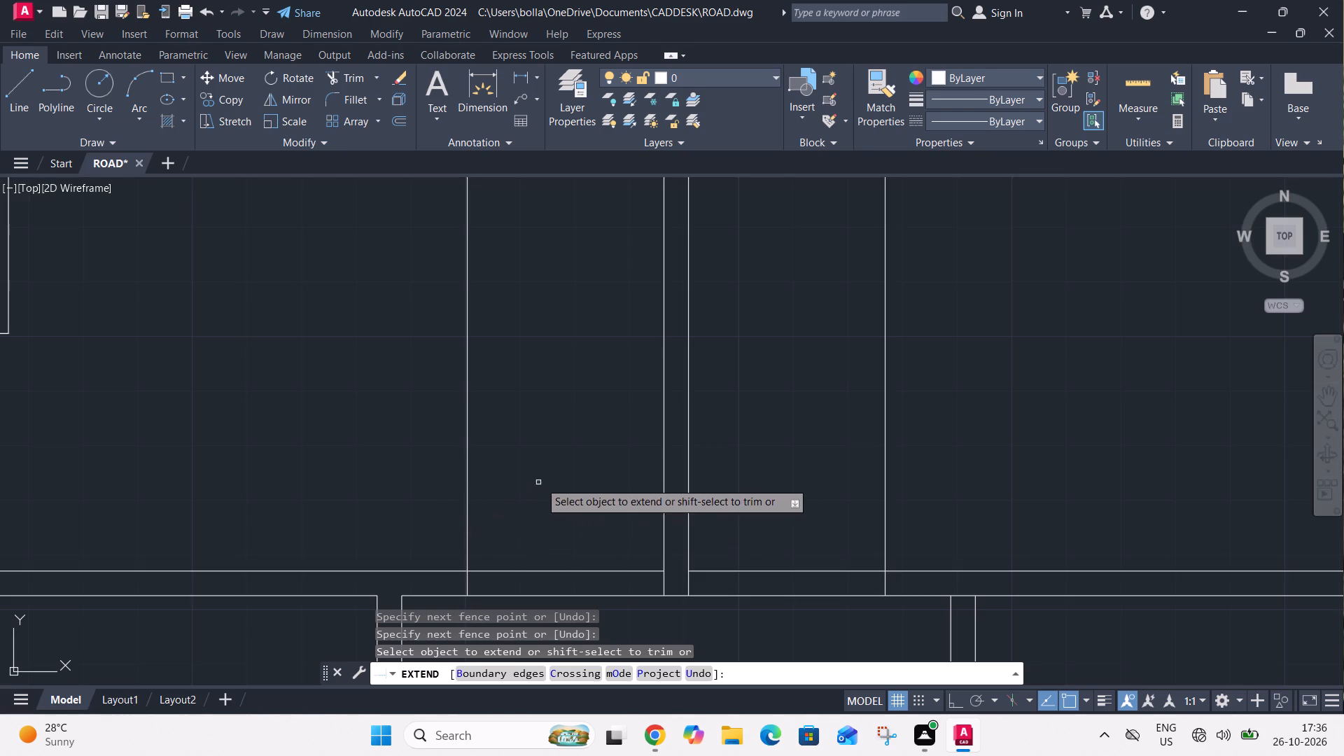
# Extend the left passage's 3' offset line and its upper wall line across the cross wall beside the central room.
pyautogui.scroll(-3, 574, 468)
pyautogui.moveTo(562, 519); pyautogui.dragTo(586, 516, button='middle')
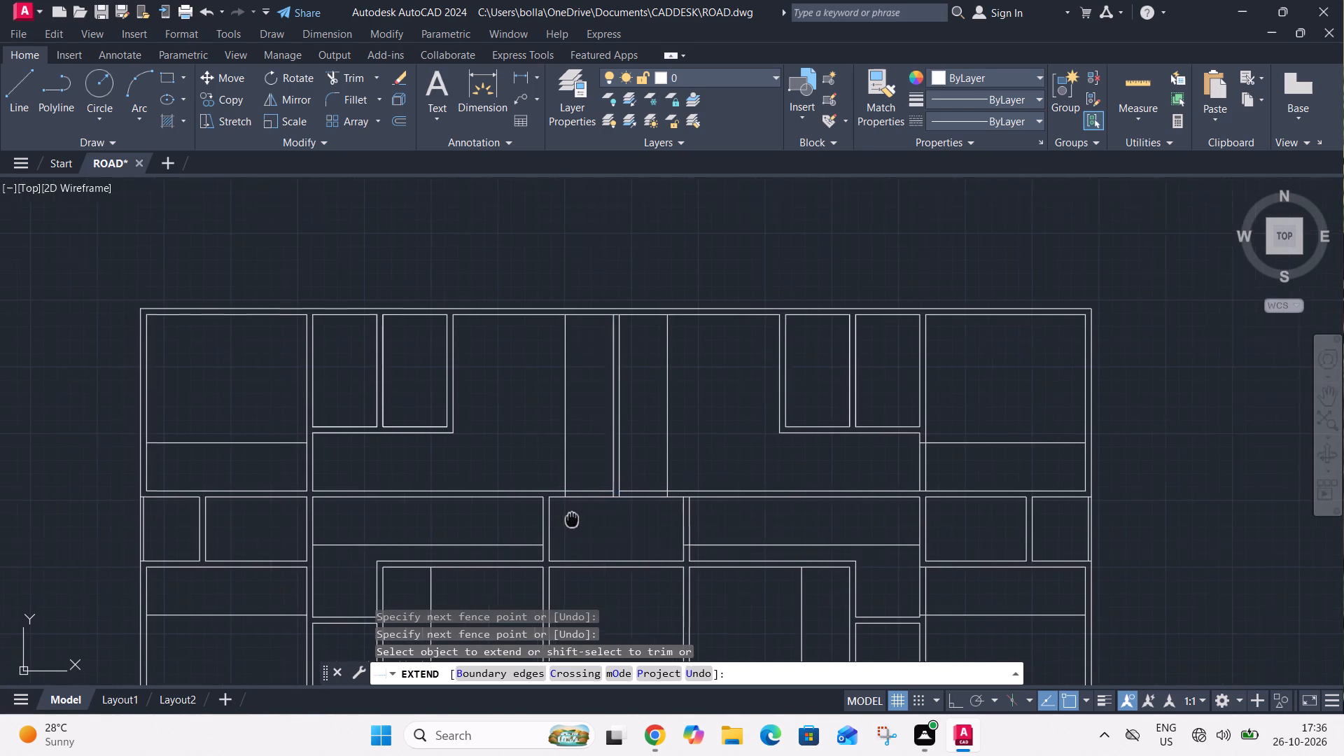
pyautogui.moveTo(586, 516); pyautogui.dragTo(780, 477, button='middle')
pyautogui.scroll(2, 696, 501)
pyautogui.click(715, 492)
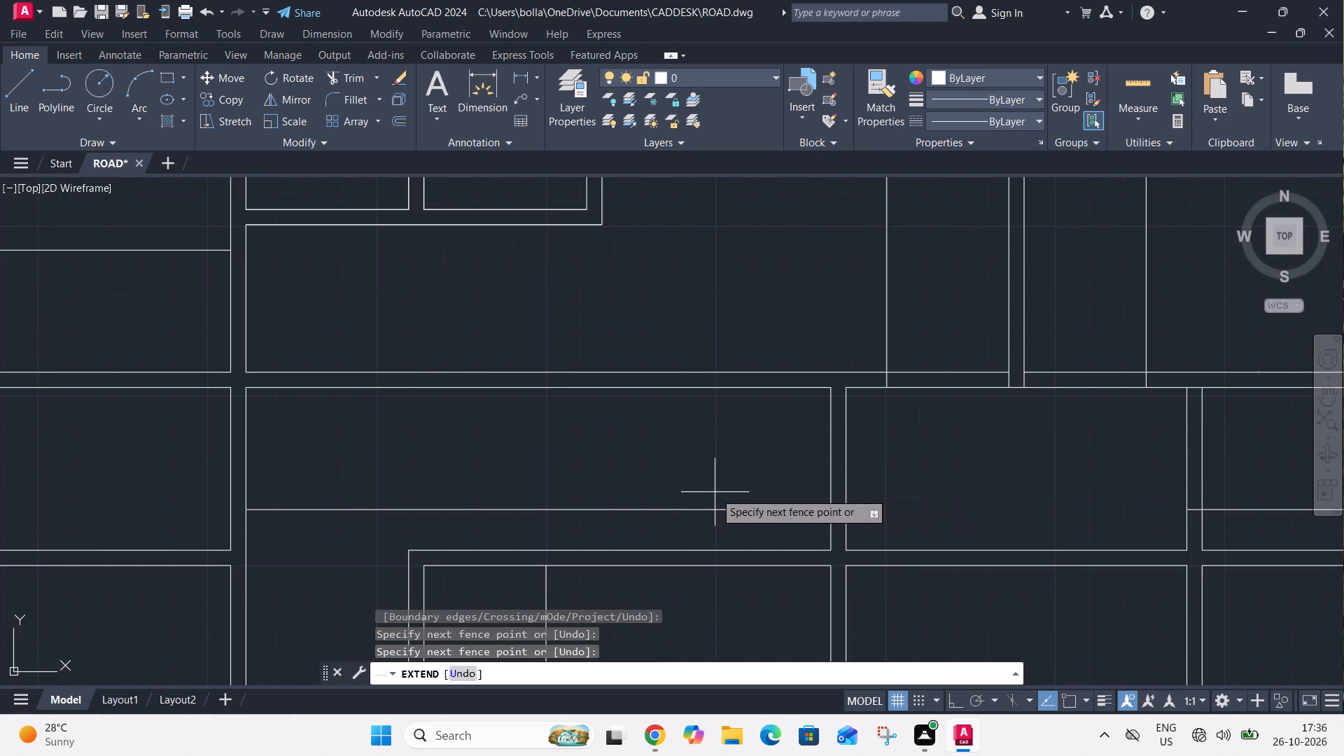
pyautogui.click(701, 522)
pyautogui.click(743, 377)
pyautogui.click(728, 406)
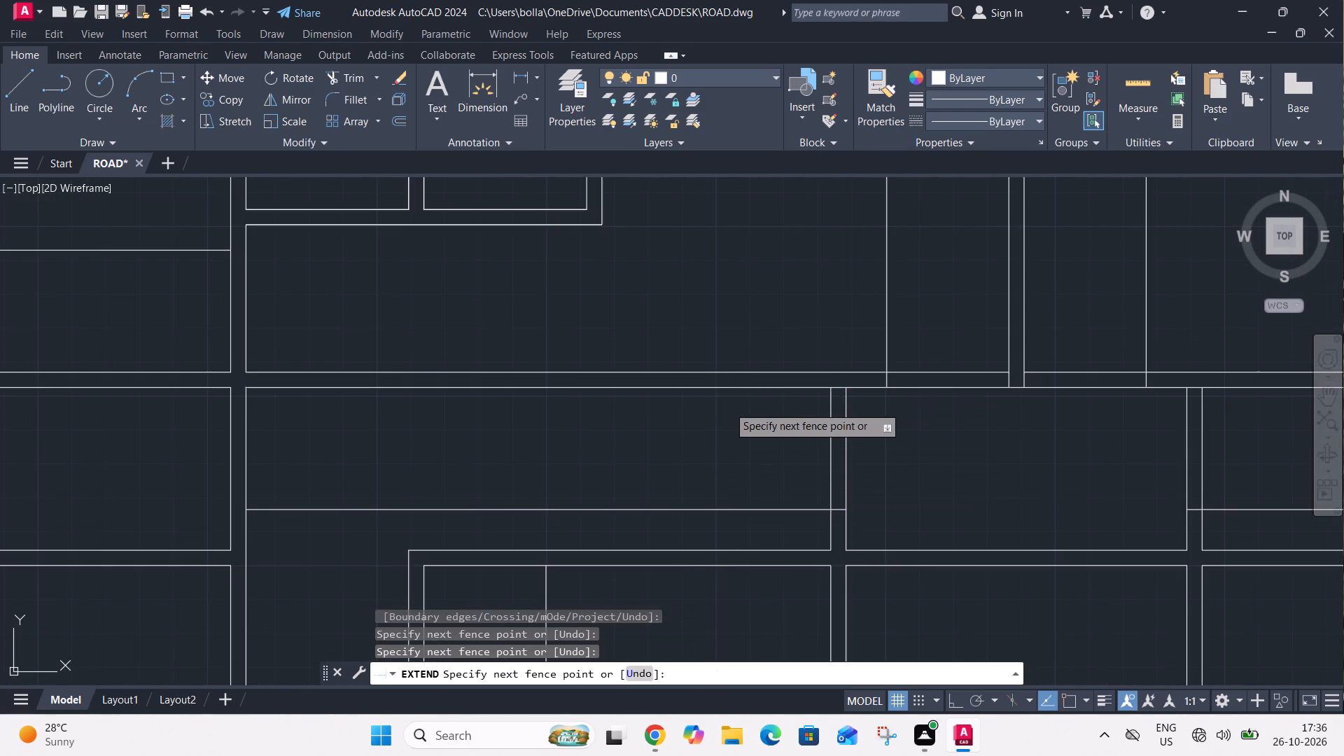
# Extend the lower left inner room's 3' offset line and left wall line up across its top wall.
pyautogui.scroll(-2, 748, 396)
pyautogui.scroll(2, 669, 470)
pyautogui.click(696, 486)
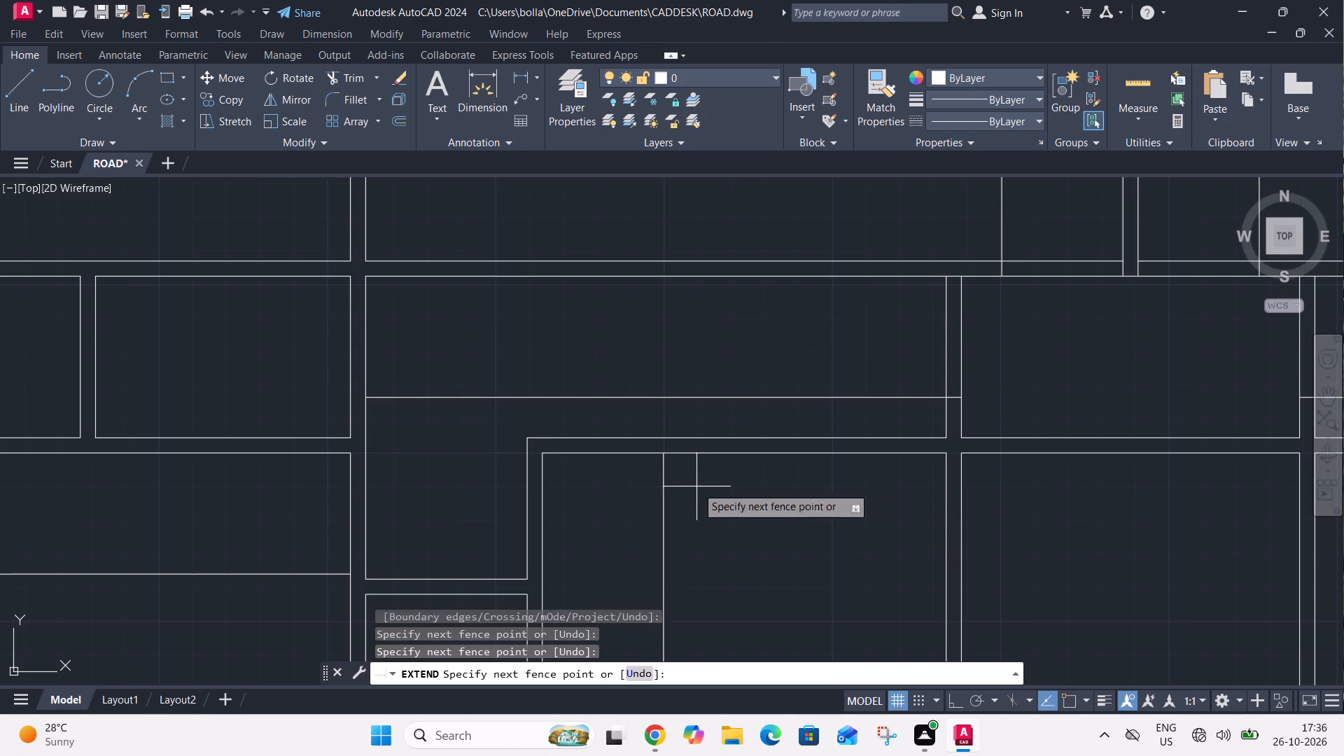
pyautogui.click(647, 494)
pyautogui.click(570, 501)
pyautogui.click(535, 520)
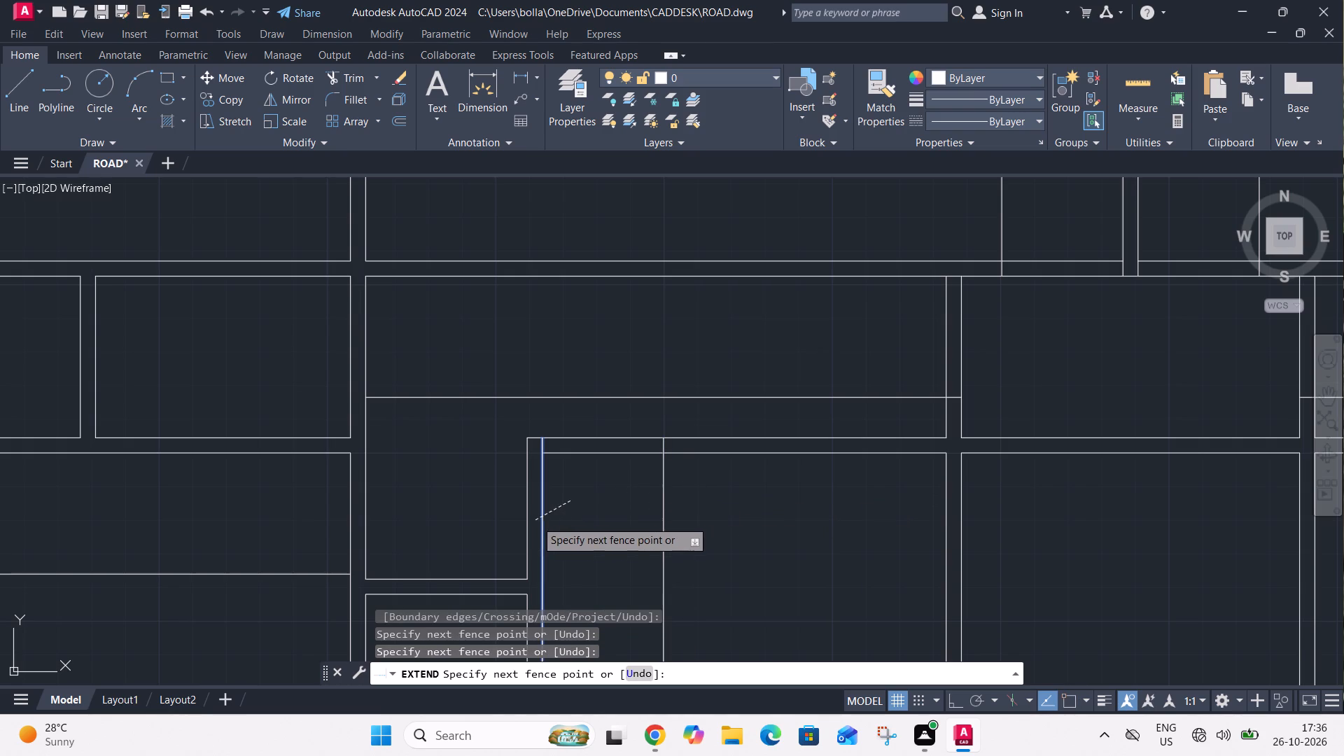
# Extend the lower left corner room's 3' offset line and top wall line across the wall toward the passage.
pyautogui.moveTo(603, 514); pyautogui.dragTo(895, 497, button='middle')
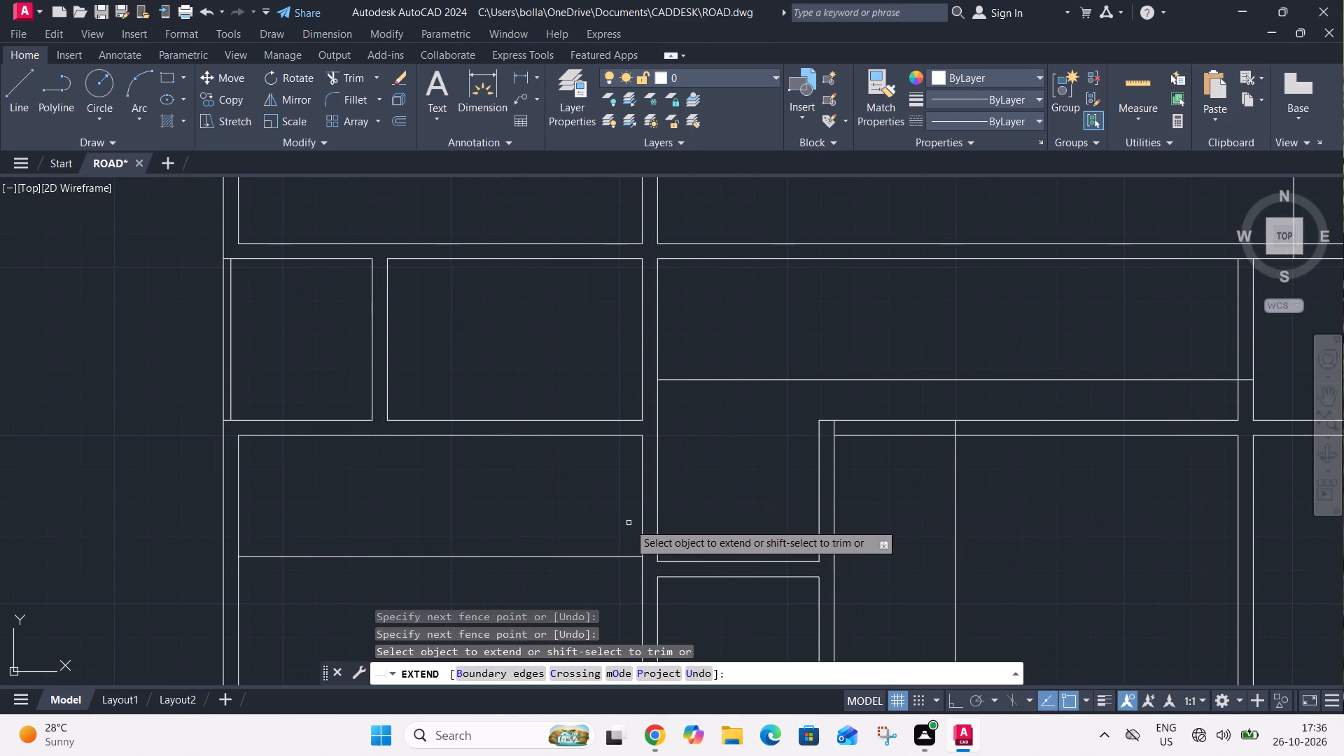
pyautogui.click(629, 523)
pyautogui.click(604, 561)
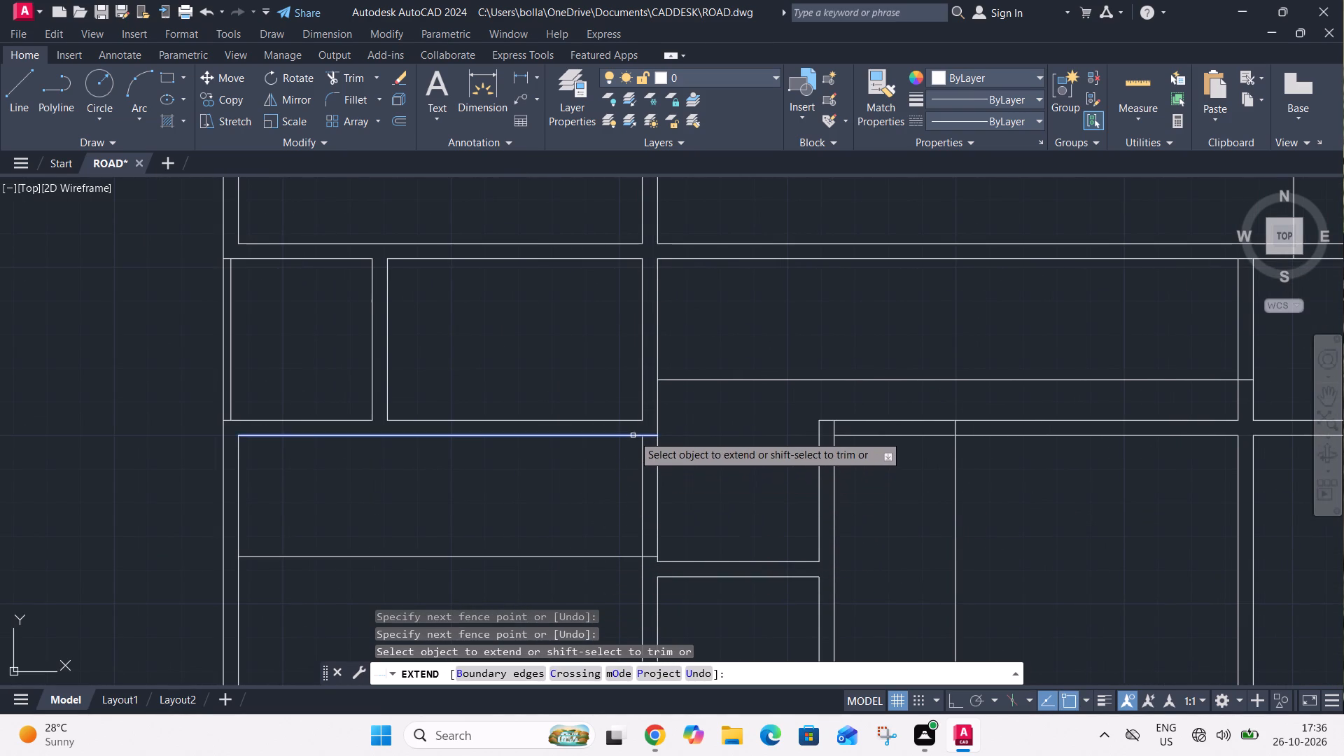
pyautogui.click(633, 433)
pyautogui.click(618, 449)
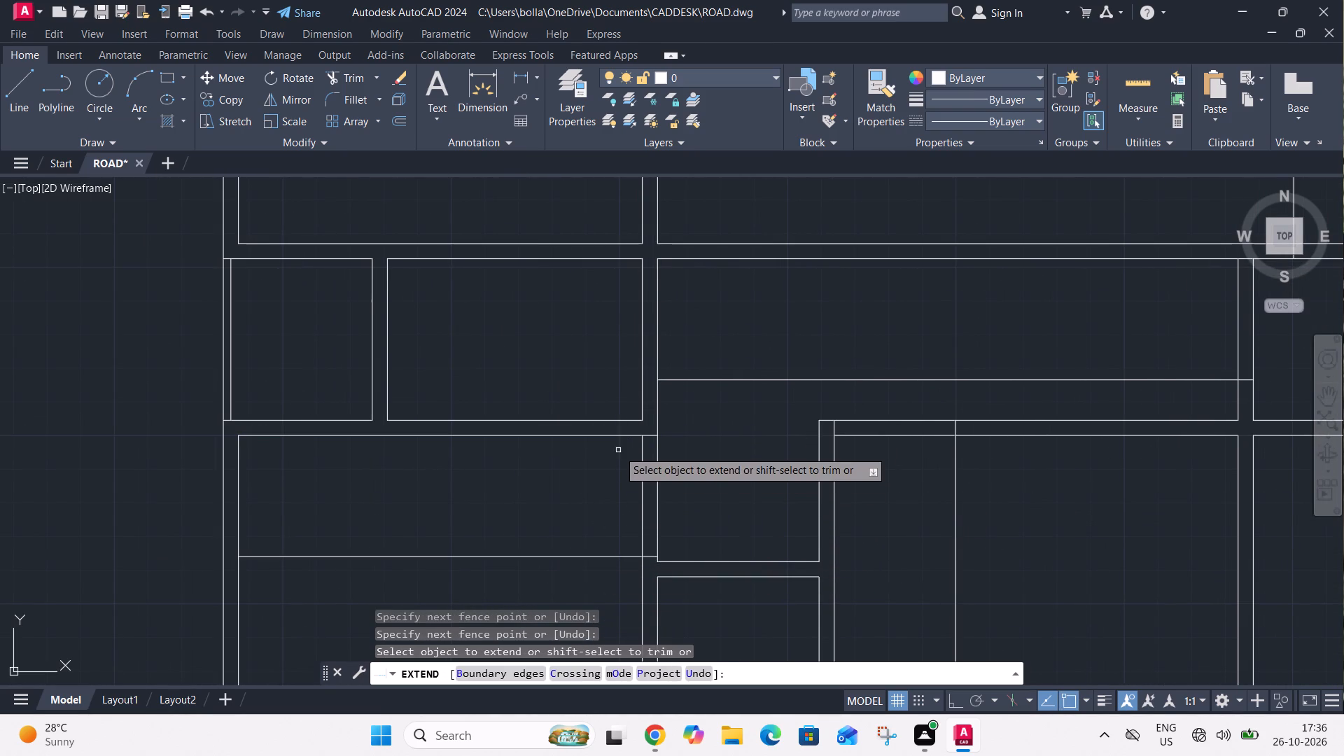
# Extend the upper left corner room's bottom wall line and 3' offset line across the adjoining inner wall.
pyautogui.moveTo(618, 450); pyautogui.dragTo(689, 541, button='middle')
pyautogui.scroll(-2, 690, 541)
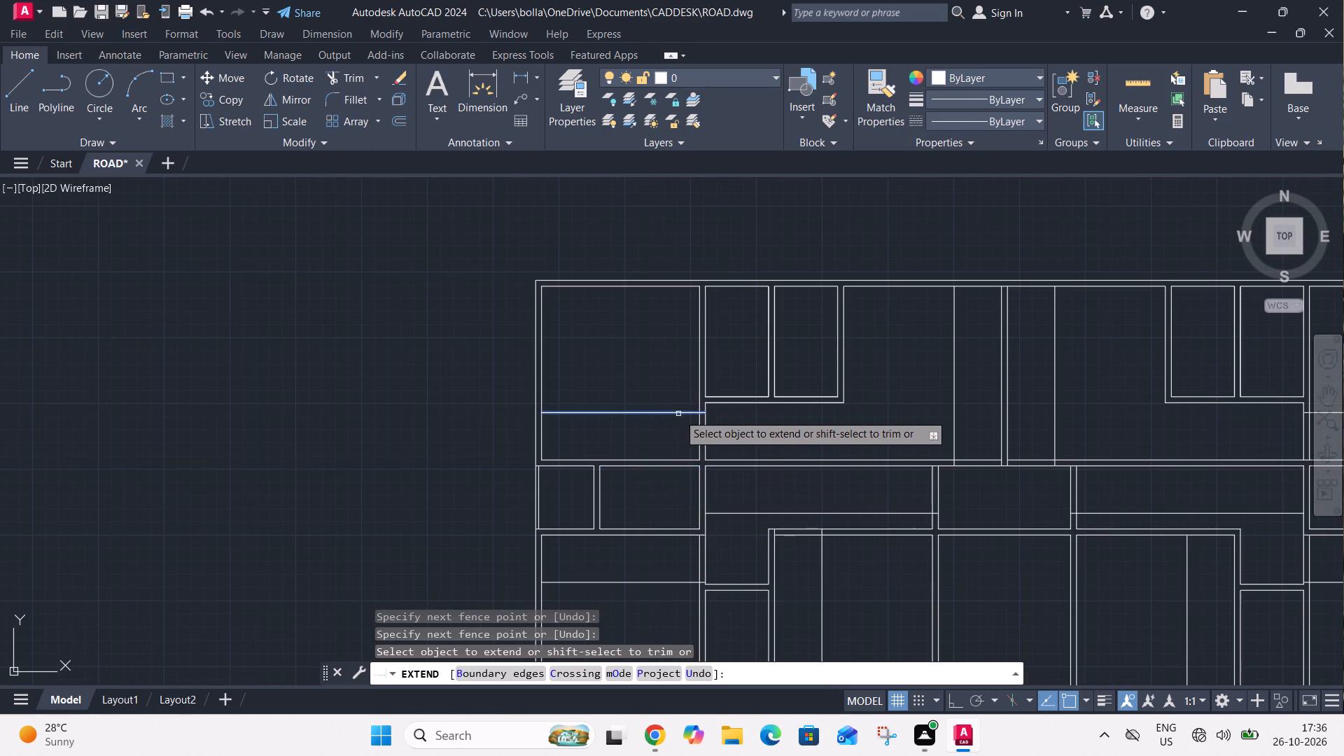
pyautogui.scroll(2, 669, 444)
pyautogui.click(675, 456)
pyautogui.click(659, 491)
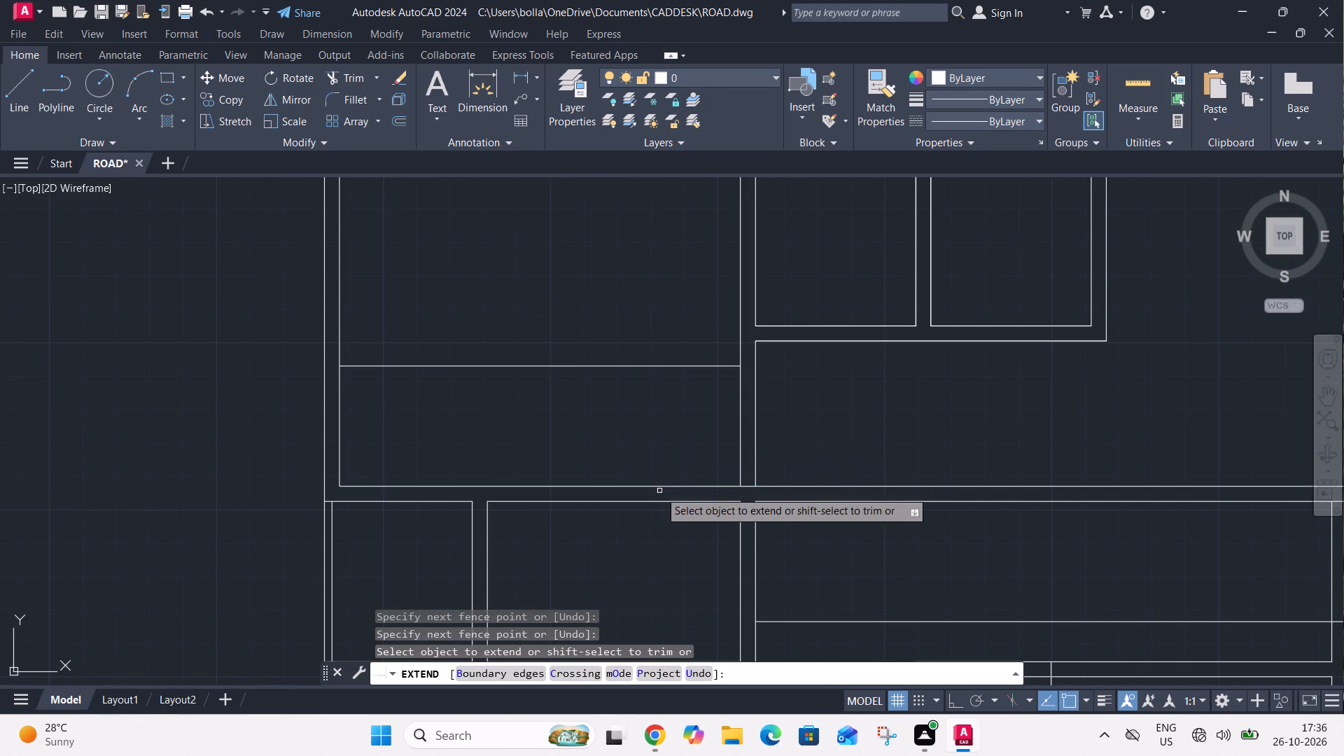
pyautogui.click(695, 354)
pyautogui.click(674, 390)
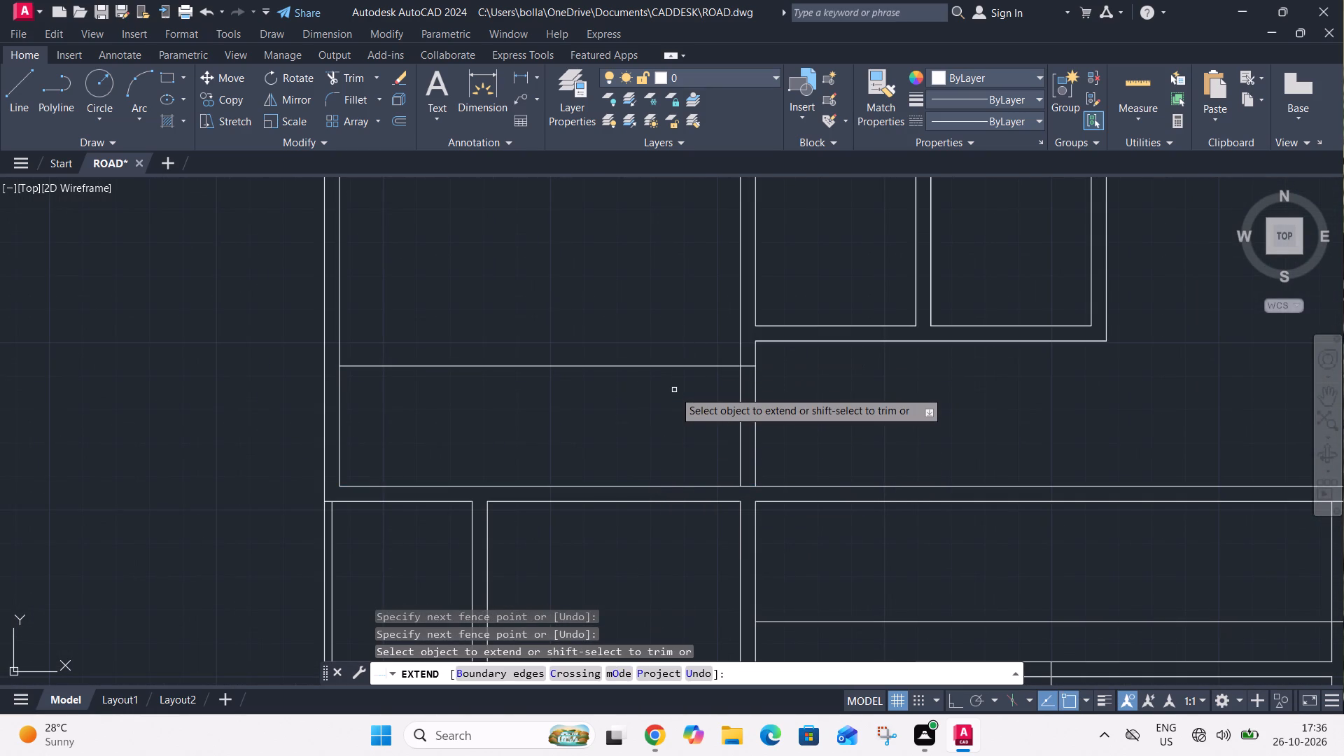
pyautogui.press('Escape')
# Trim a 3' opening in the upper left corner room's inner wall and remove the leftover offset line.
pyautogui.write('TR')
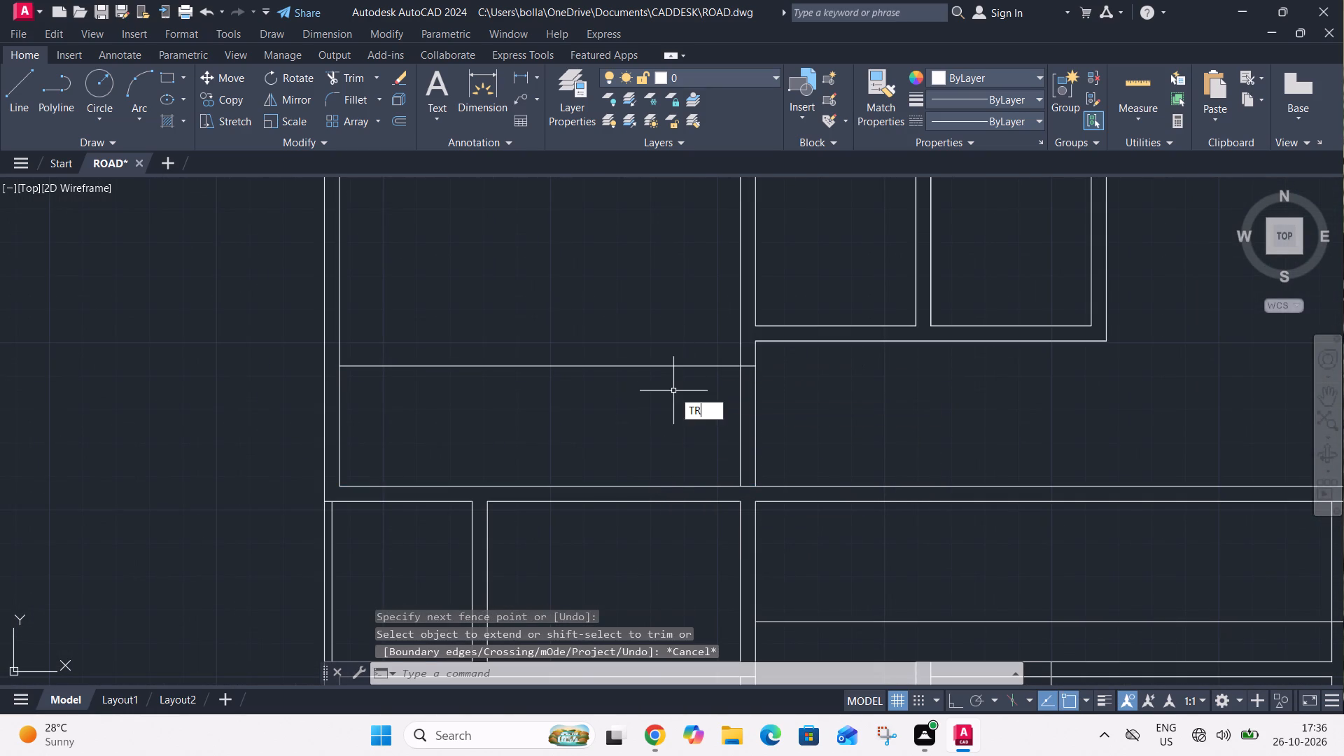
pyautogui.press('space')
pyautogui.click(773, 414)
pyautogui.click(715, 416)
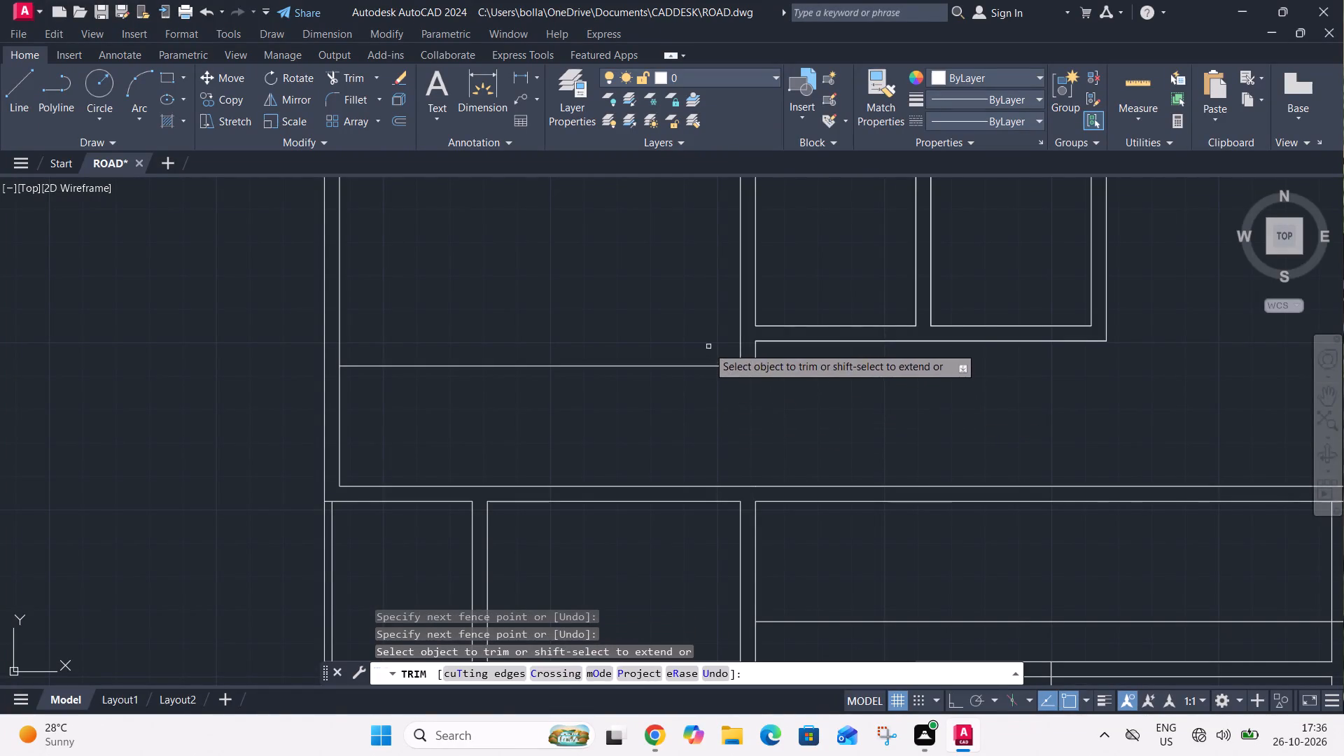
pyautogui.click(708, 346)
pyautogui.click(688, 385)
# Trim a 3' opening in the cross wall between the left passage and central room, removing the leftover offset line.
pyautogui.scroll(-1, 722, 385)
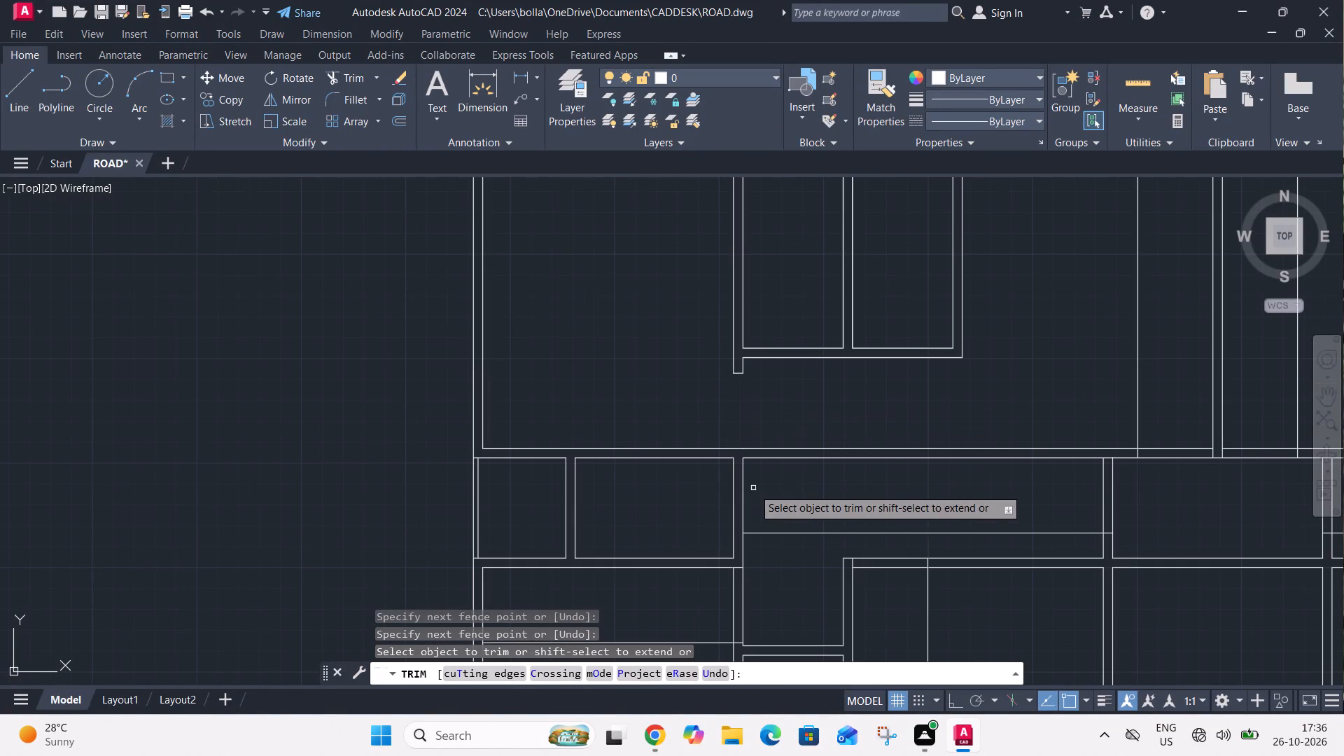
pyautogui.click(1146, 501)
pyautogui.click(1077, 502)
pyautogui.moveTo(1130, 489); pyautogui.dragTo(1072, 482, button='middle')
pyautogui.click(965, 498)
pyautogui.click(948, 531)
# Trim a 3' opening in the passage wall just left of the central upper wall and remove the leftover offset line.
pyautogui.scroll(-2, 974, 496)
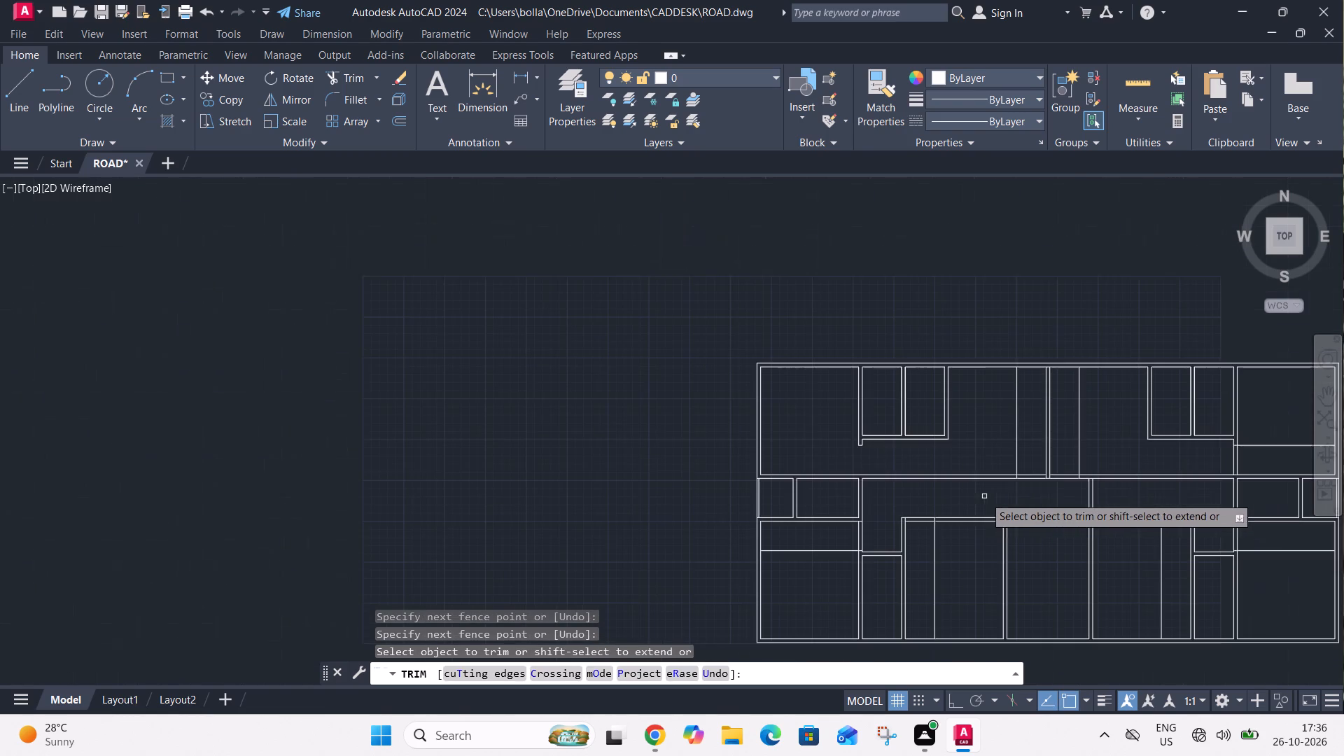
pyautogui.scroll(2, 1031, 465)
pyautogui.click(1033, 464)
pyautogui.click(1018, 513)
pyautogui.click(1015, 463)
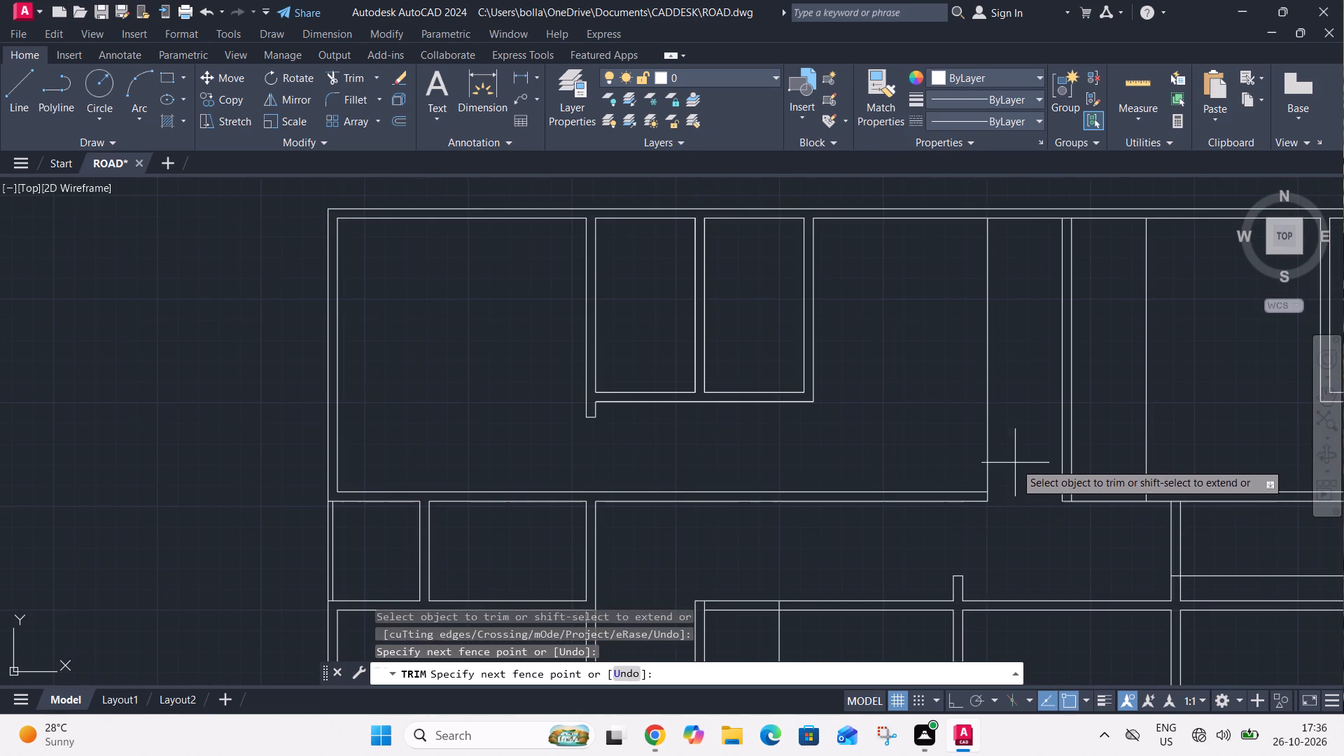
pyautogui.click(972, 453)
# Trim a 3' opening in the passage wall just right of the central upper wall and remove the leftover offset line.
pyautogui.scroll(-1, 972, 453)
pyautogui.scroll(1, 1050, 461)
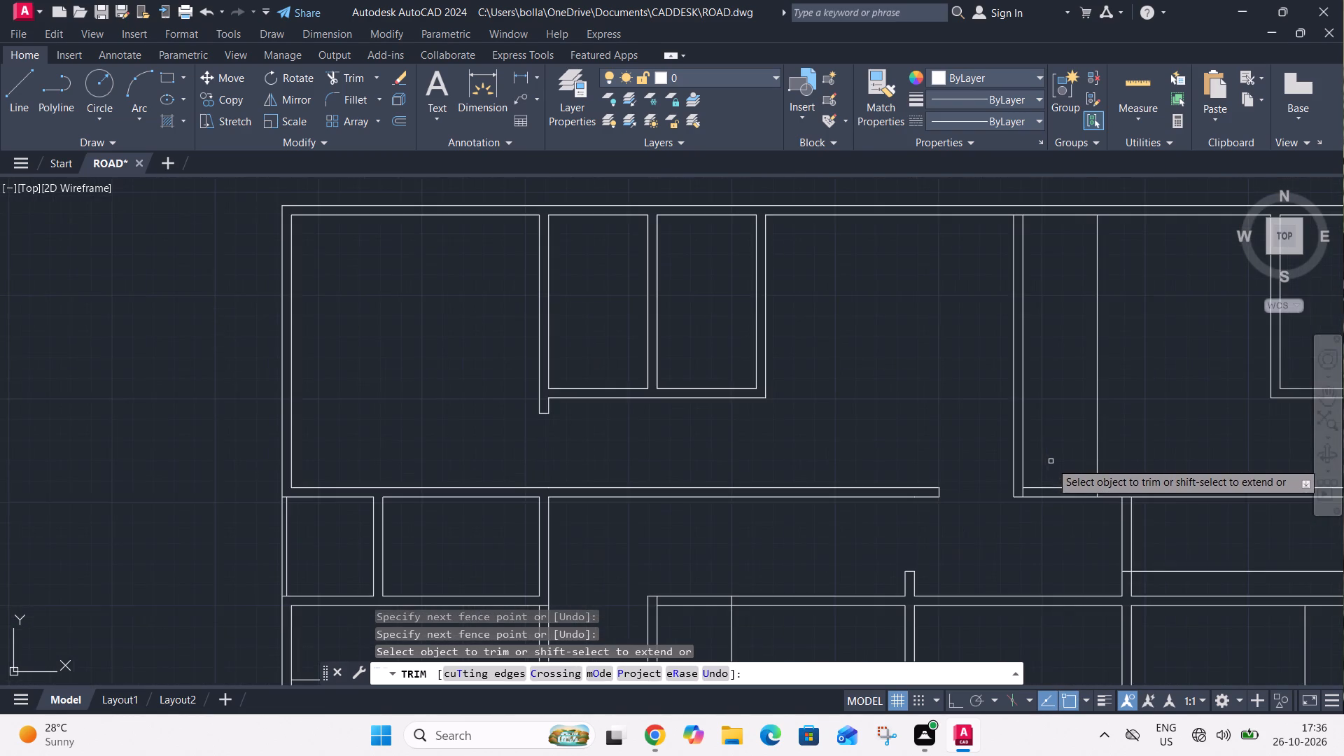
pyautogui.scroll(1, 1051, 462)
pyautogui.moveTo(1051, 462); pyautogui.dragTo(1024, 462, button='middle')
pyautogui.click(1000, 471)
pyautogui.click(1003, 526)
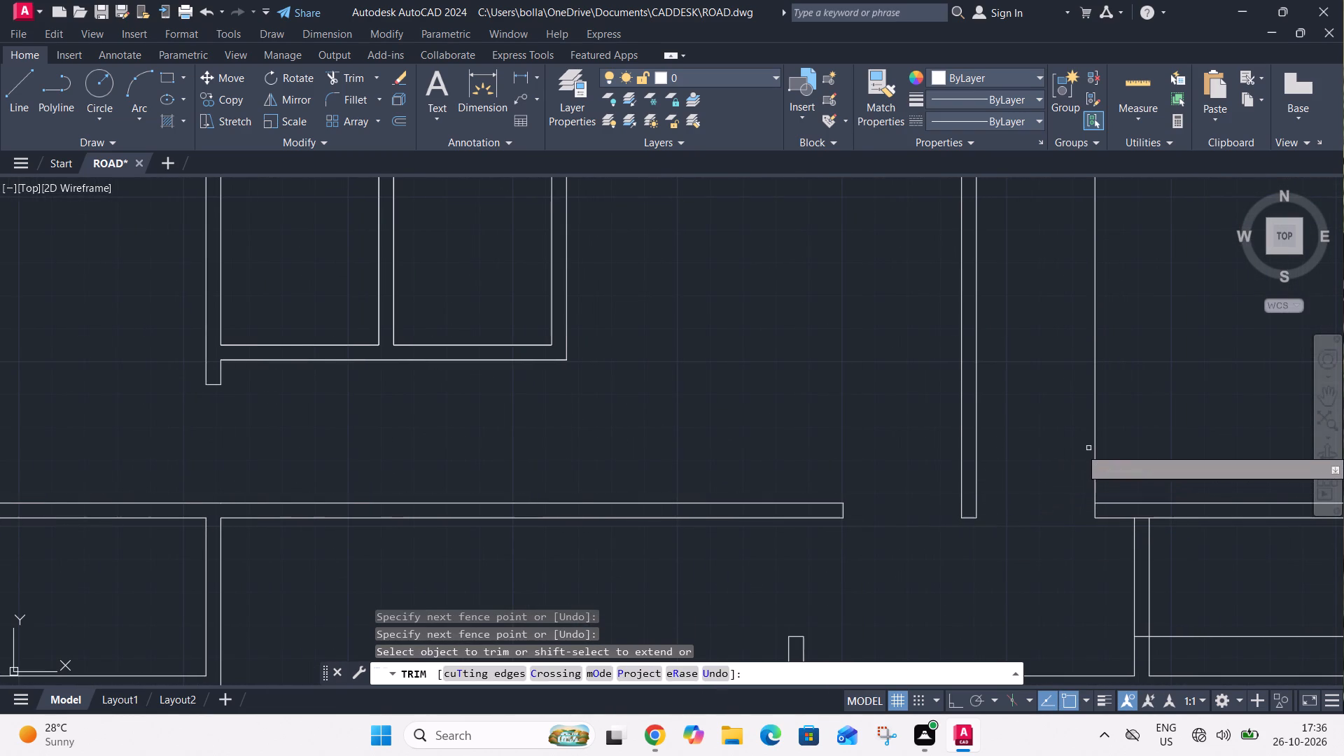
pyautogui.click(1111, 444)
pyautogui.click(1078, 453)
# Trim a 3' opening in the lower left inner room's top wall and remove the leftover vertical offset line.
pyautogui.scroll(-3, 1079, 442)
pyautogui.scroll(3, 914, 520)
pyautogui.click(932, 456)
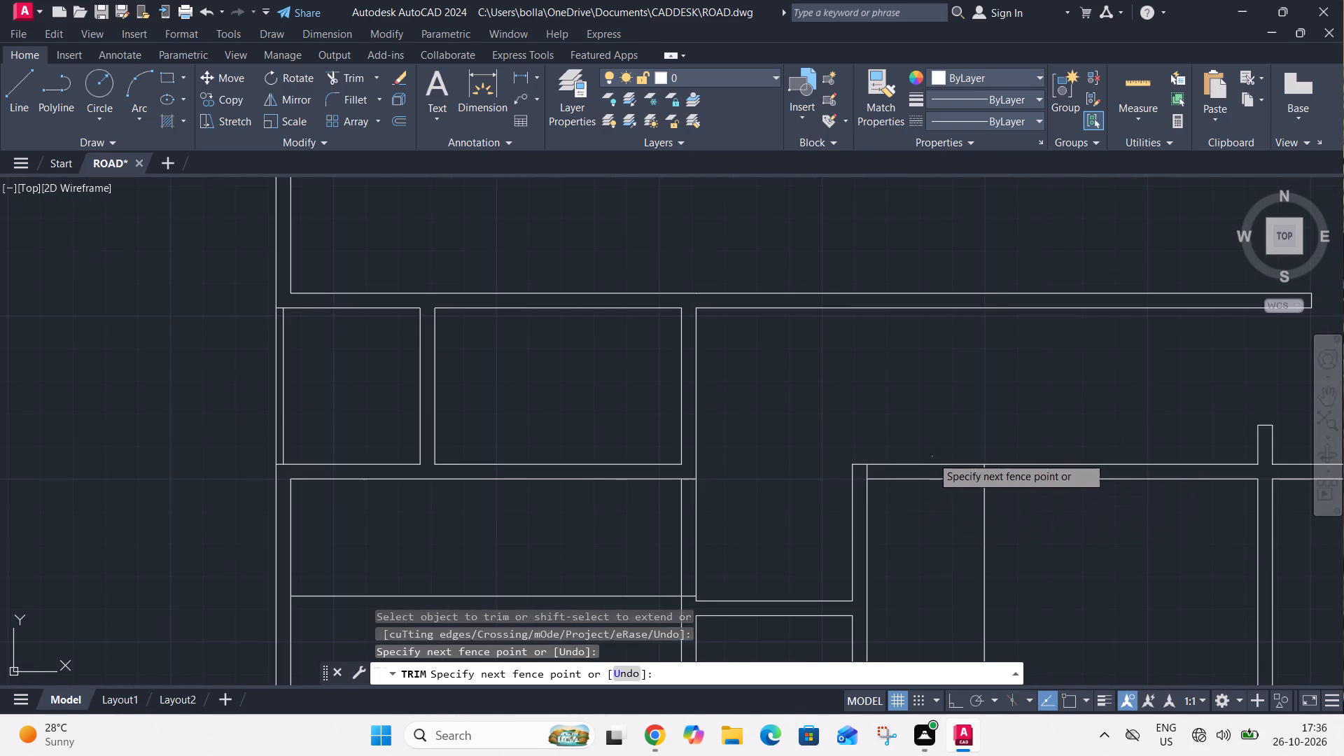
pyautogui.click(921, 505)
pyautogui.click(972, 535)
pyautogui.click(1013, 536)
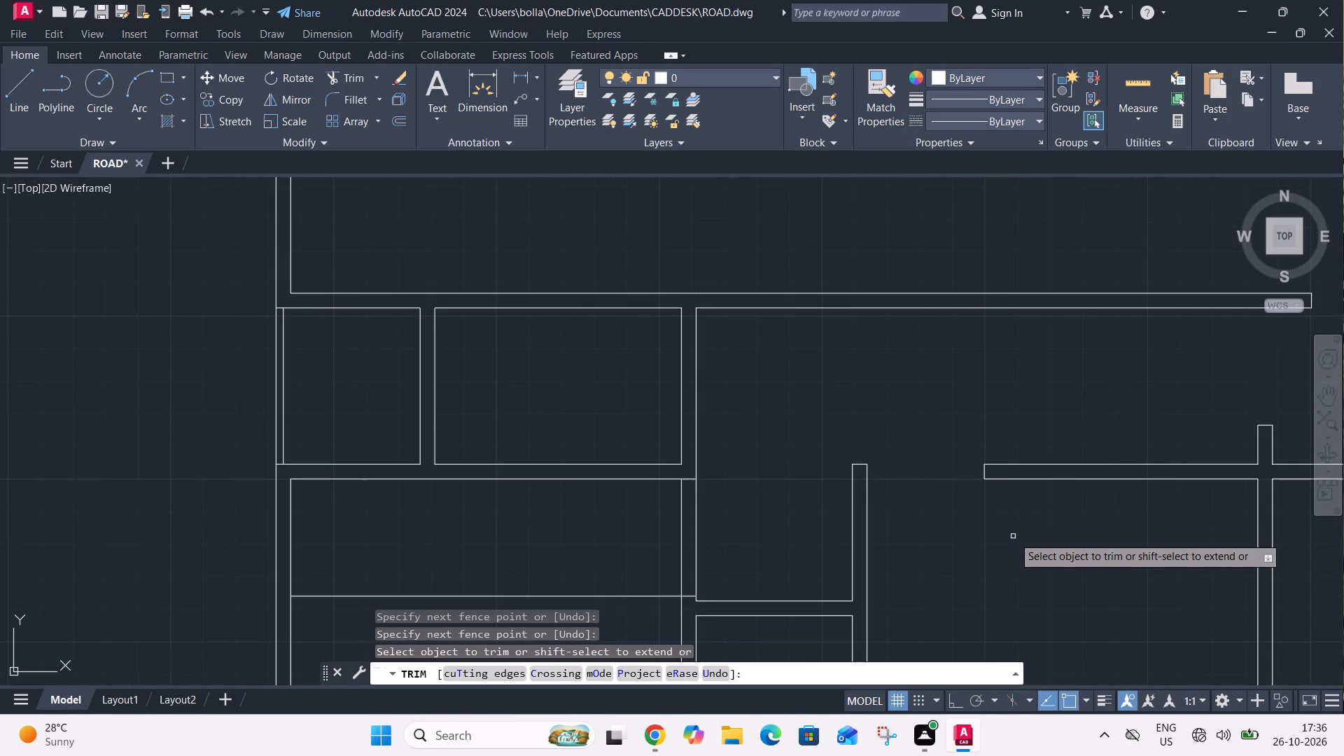
# Trim a 3' opening in the lower left room's right wall just below the passage rooms and remove the leftover horizontal offset line.
pyautogui.scroll(-3, 1019, 525)
pyautogui.scroll(2, 911, 547)
pyautogui.click(988, 507)
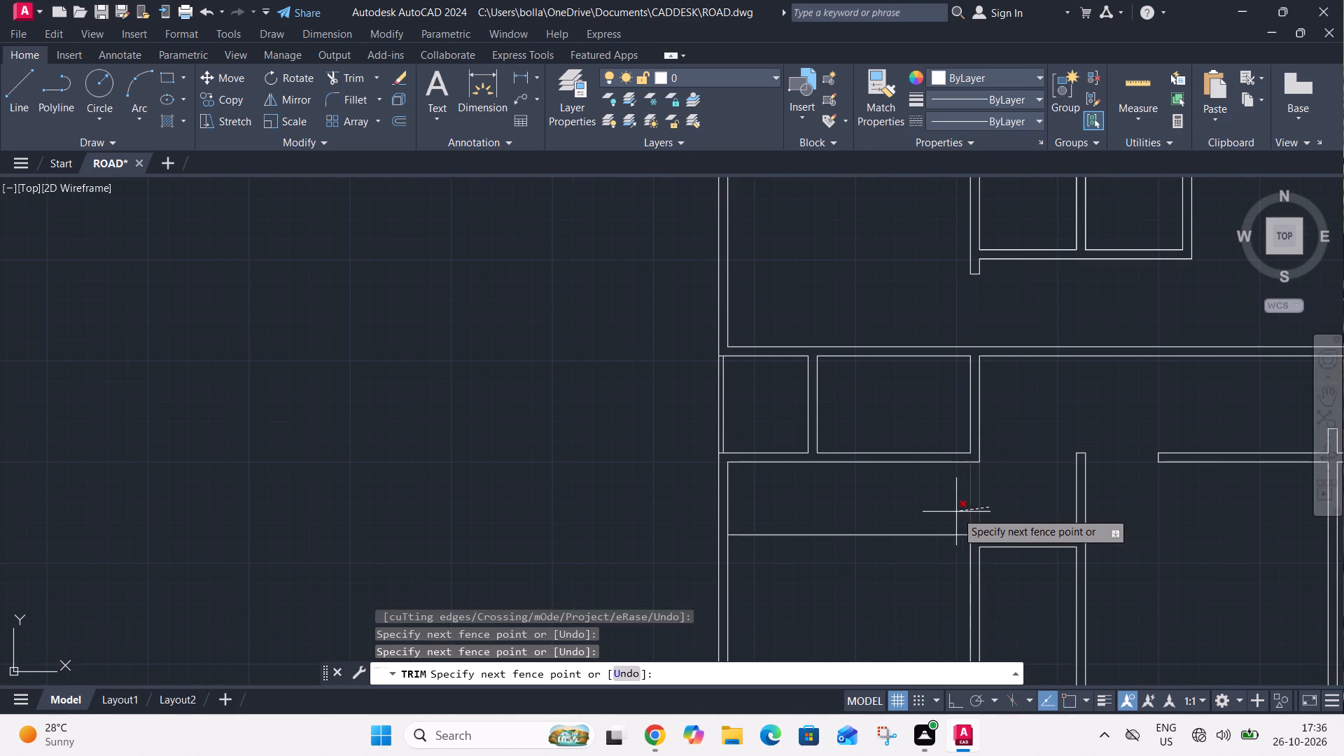
pyautogui.click(956, 512)
pyautogui.click(914, 515)
pyautogui.click(902, 551)
# Trim a 3' opening in the cross wall between the central room and right passage, removing the leftover horizontal offset line.
pyautogui.scroll(-2, 918, 532)
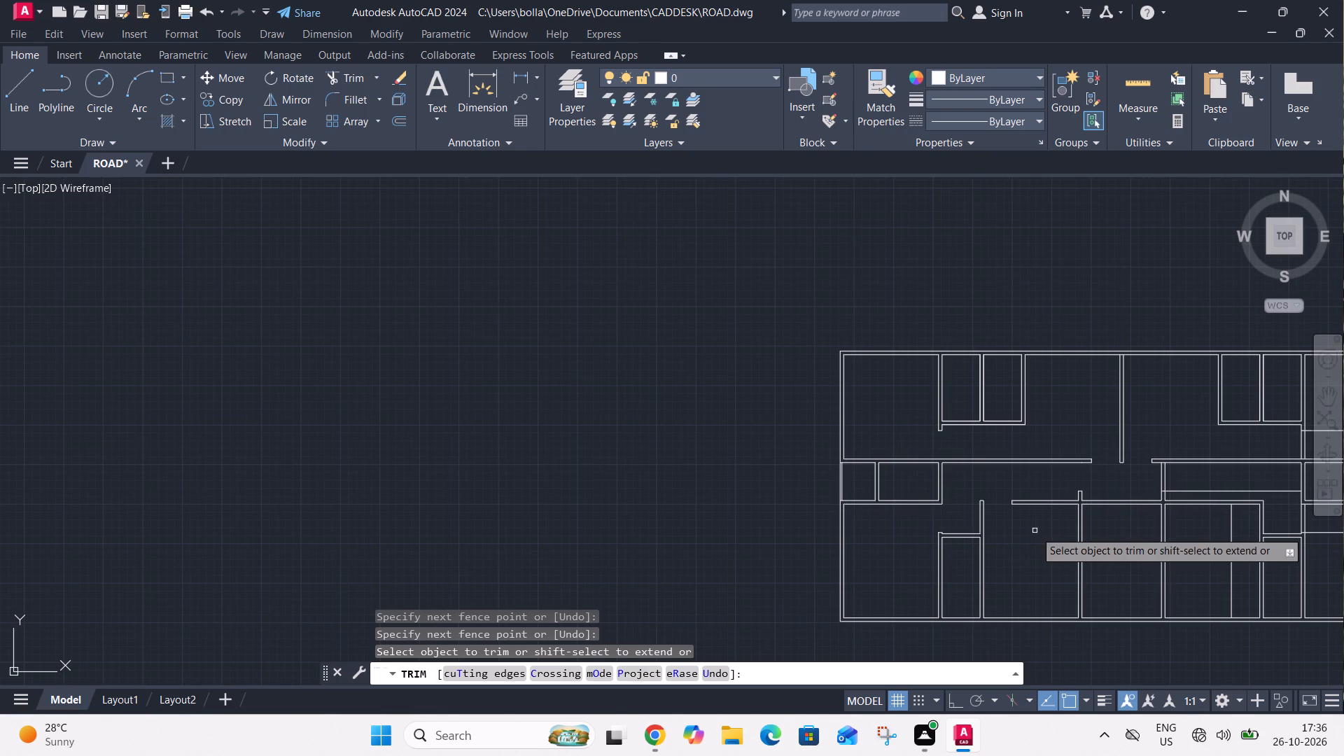
pyautogui.moveTo(1035, 531); pyautogui.dragTo(847, 556, button='middle')
pyautogui.scroll(2, 998, 520)
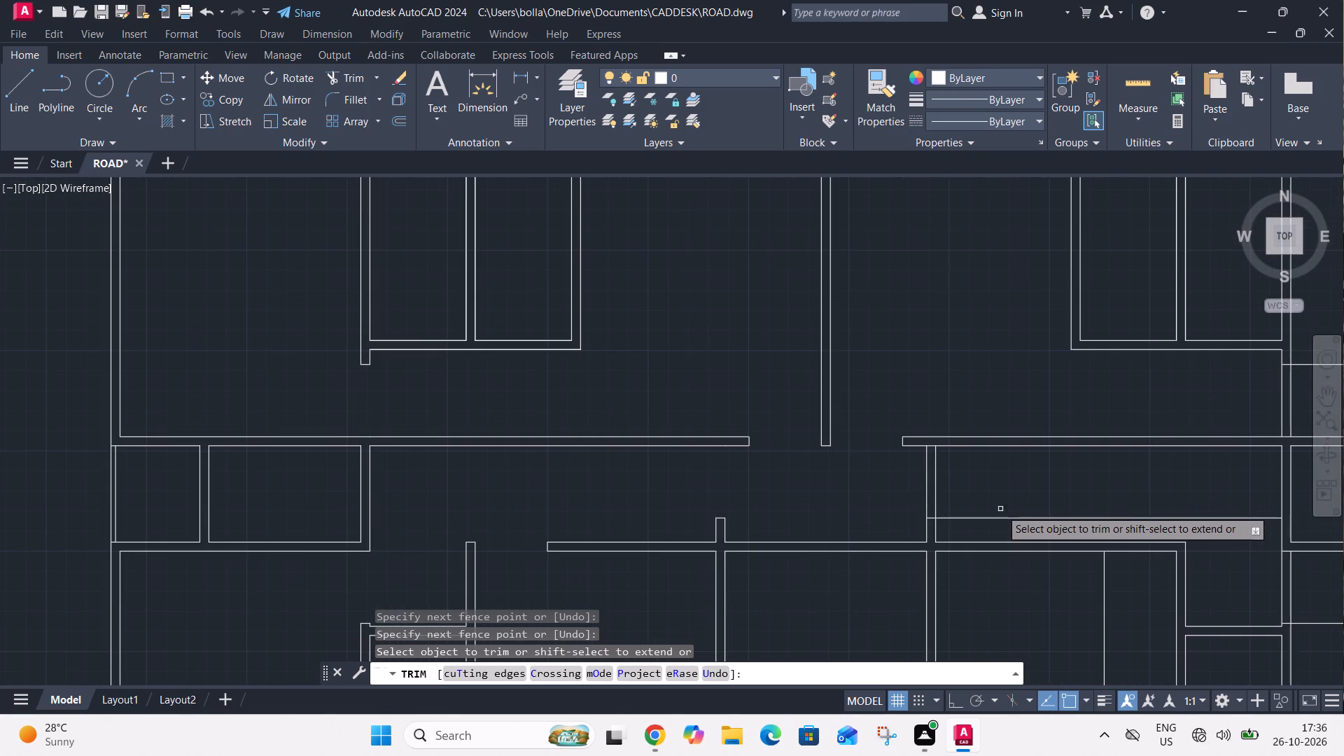
pyautogui.click(1001, 492)
pyautogui.click(916, 492)
pyautogui.scroll(-2, 916, 491)
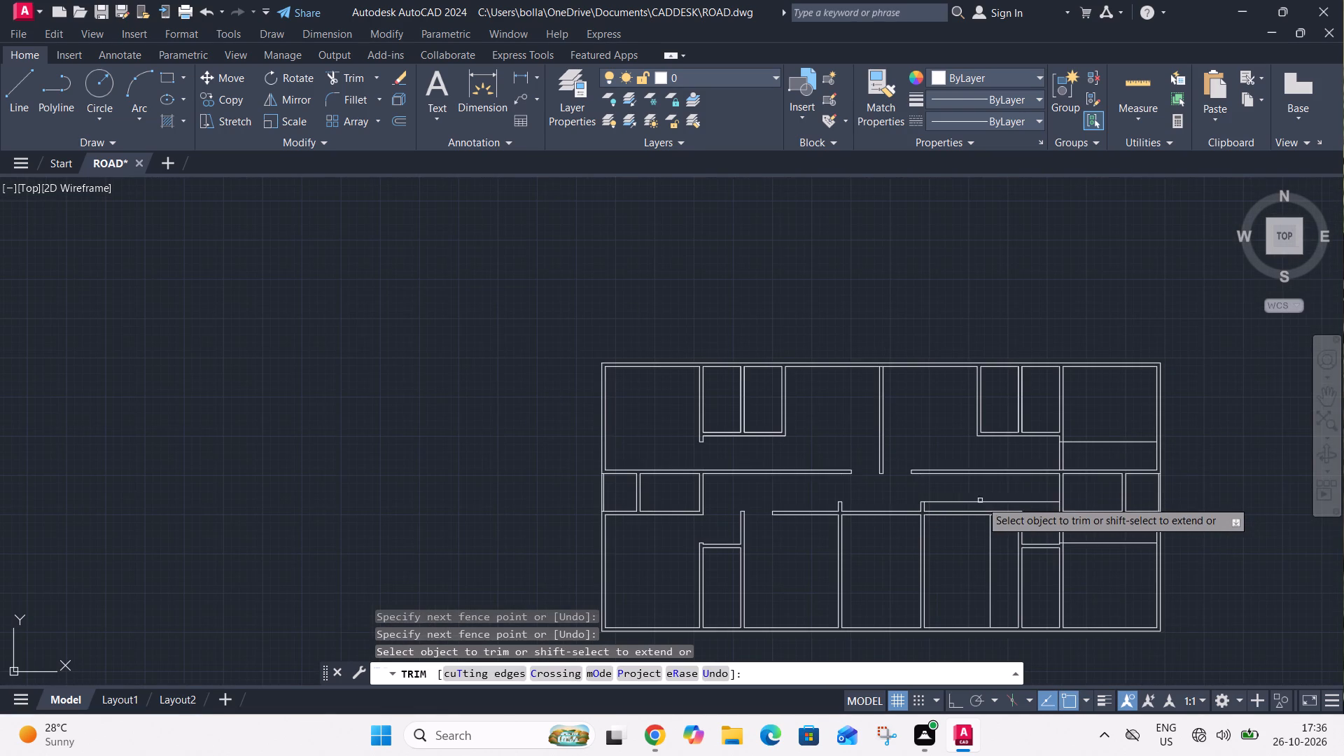
pyautogui.click(996, 503)
# Trim a 3' opening in the upper right room's left wall just above the passage wall and remove the leftover offset line.
pyautogui.scroll(2, 1002, 531)
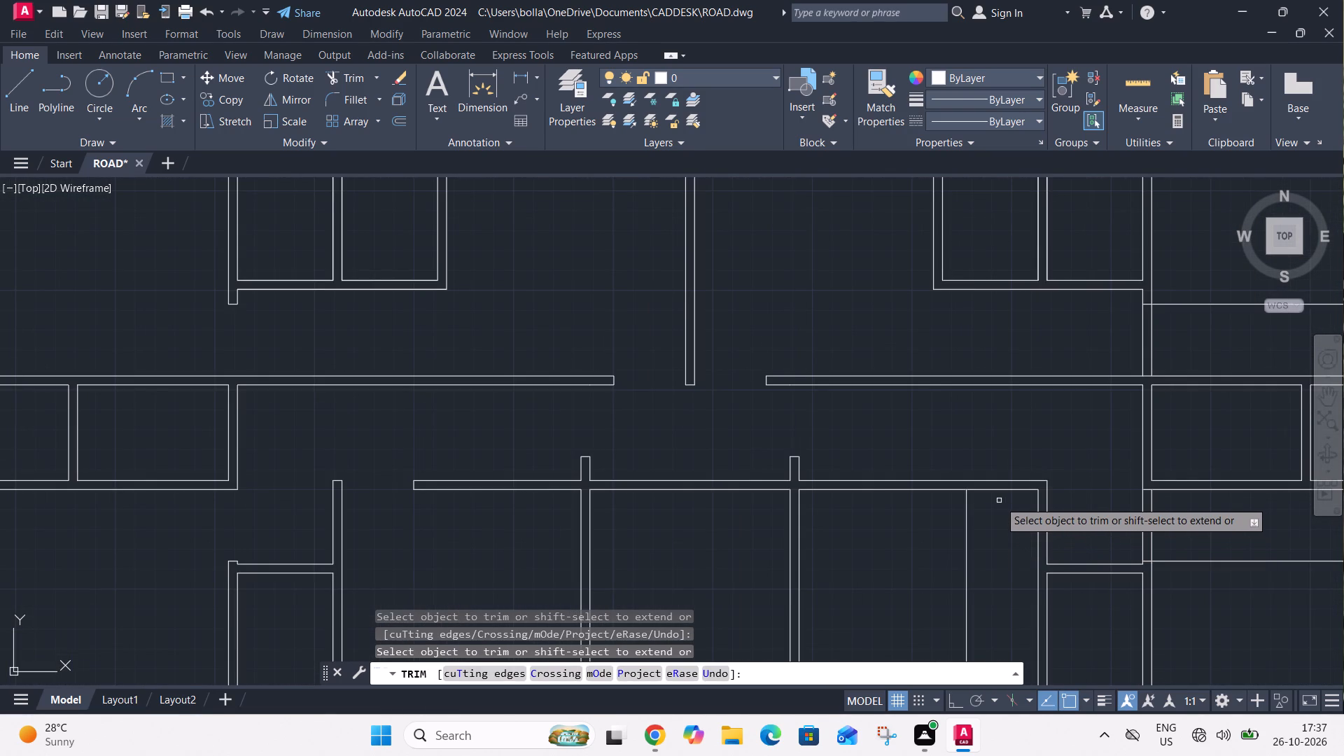
pyautogui.scroll(-1, 999, 500)
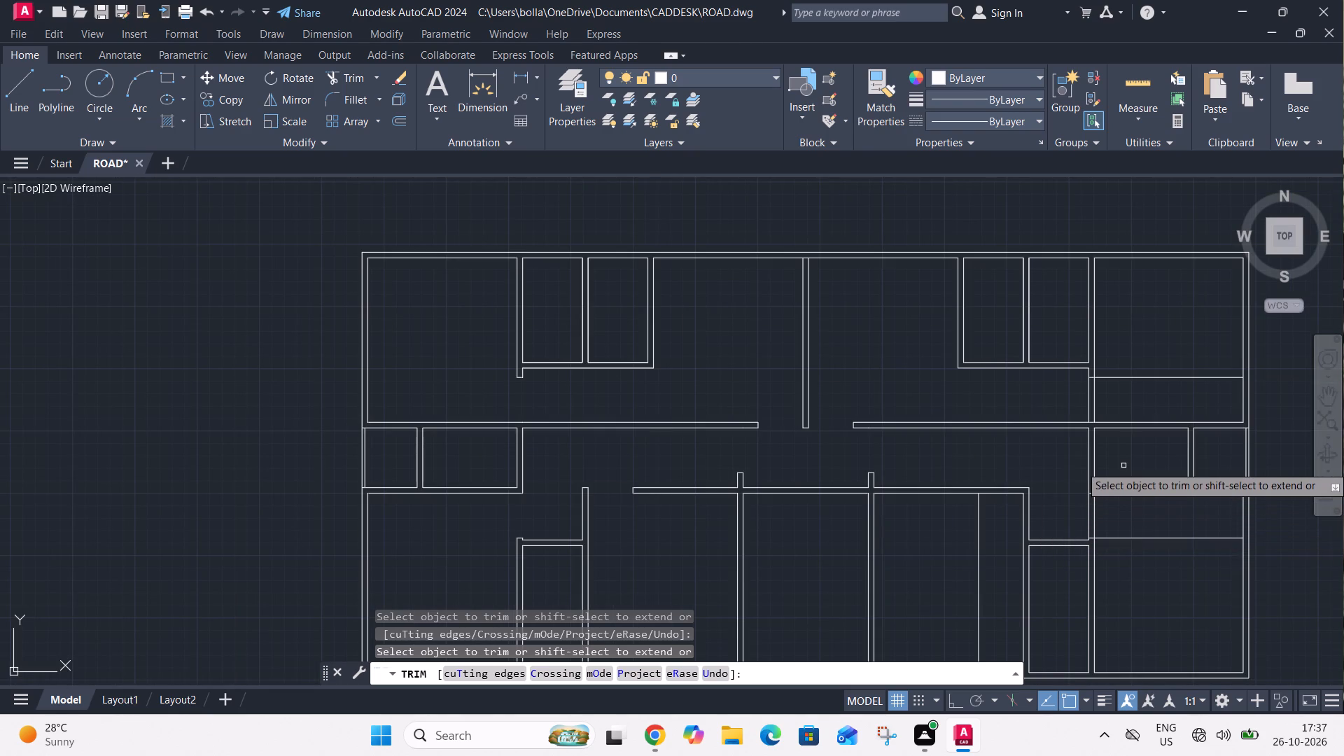
pyautogui.scroll(2, 1088, 401)
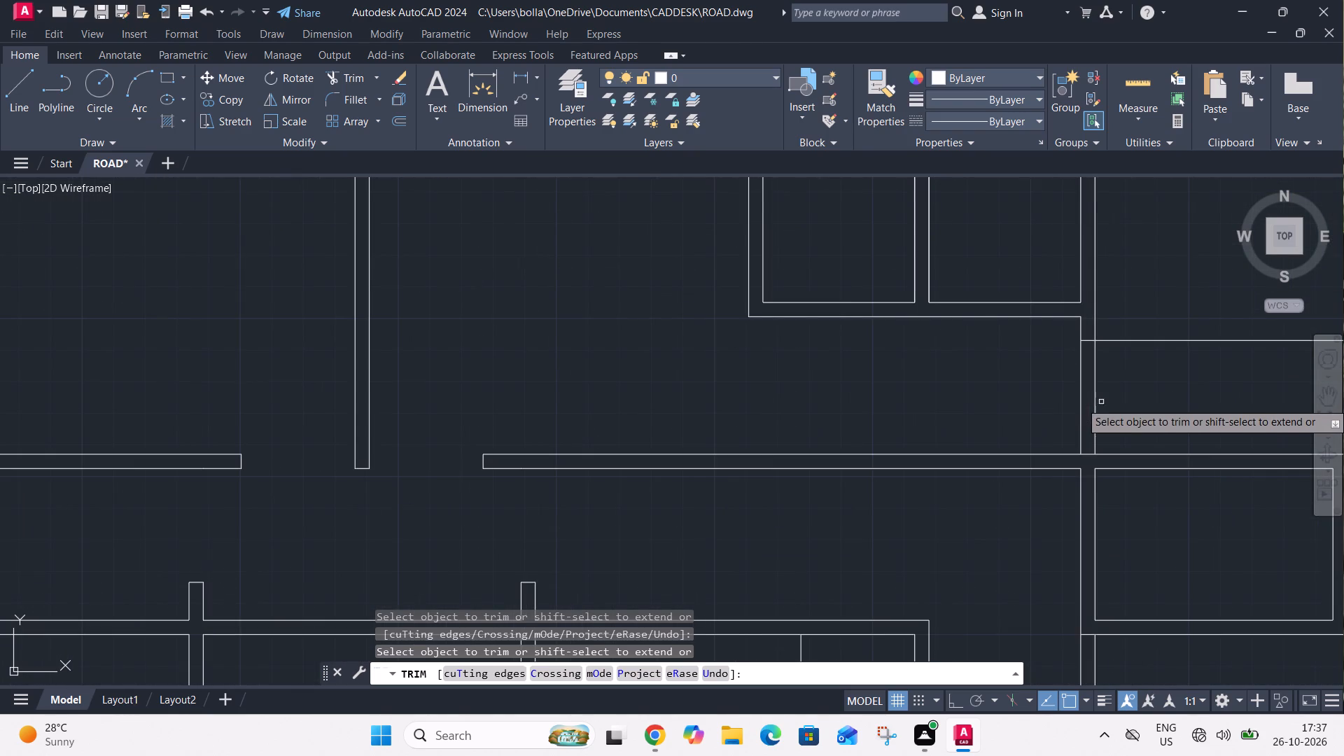
pyautogui.click(1113, 405)
pyautogui.click(1068, 414)
pyautogui.scroll(-1, 1068, 414)
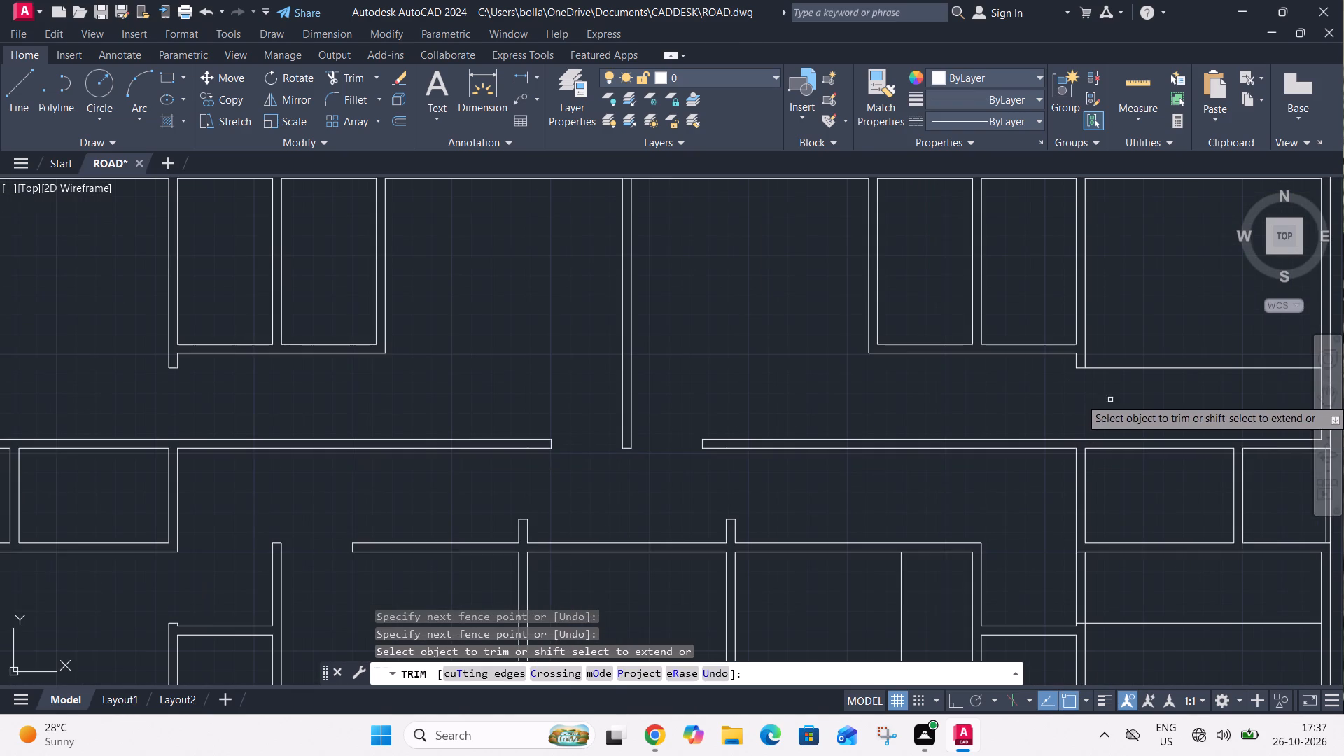
pyautogui.click(1154, 350)
pyautogui.click(1149, 378)
# Trim a 3' opening in the lower right room's left wall just below the passage rooms and remove the leftover offset line.
pyautogui.scroll(-1, 1149, 378)
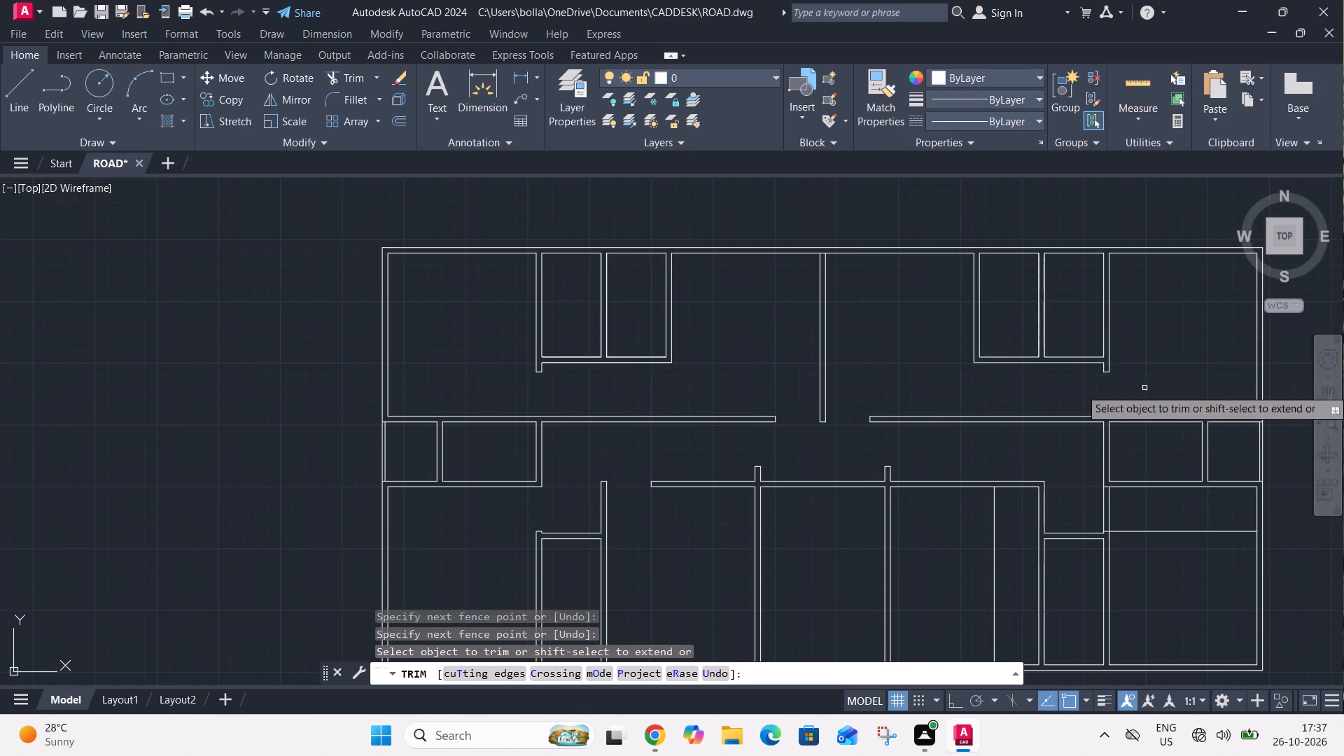
pyautogui.scroll(2, 1113, 506)
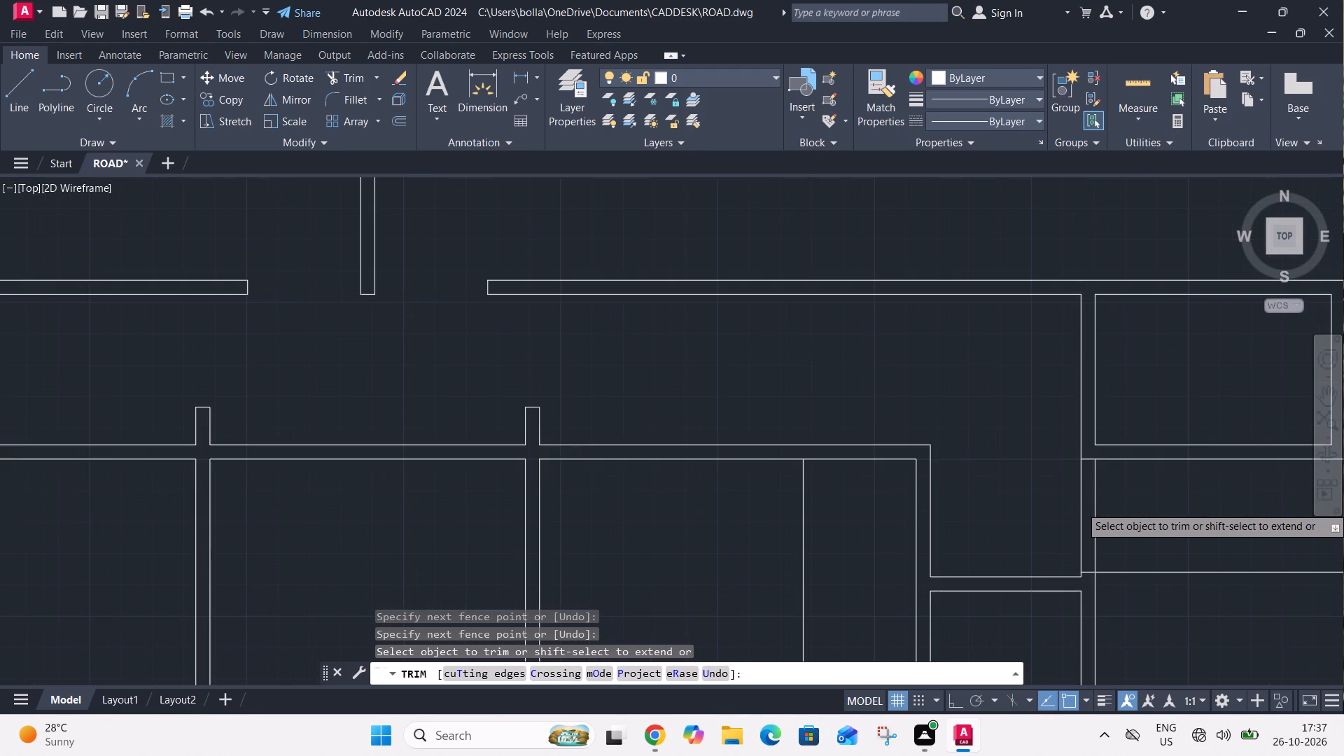
pyautogui.click(1114, 506)
pyautogui.click(1077, 510)
pyautogui.click(1150, 544)
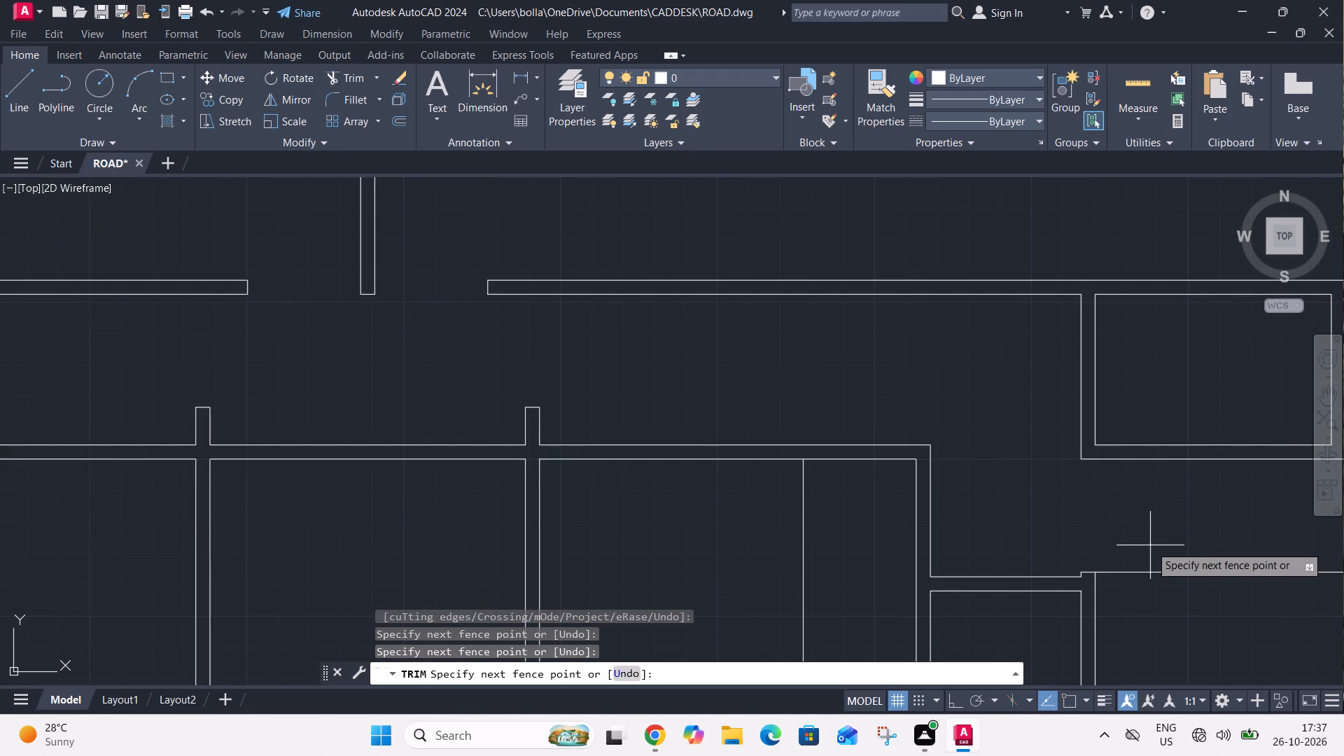
pyautogui.click(1144, 582)
pyautogui.moveTo(1149, 510); pyautogui.dragTo(1043, 577, button='middle')
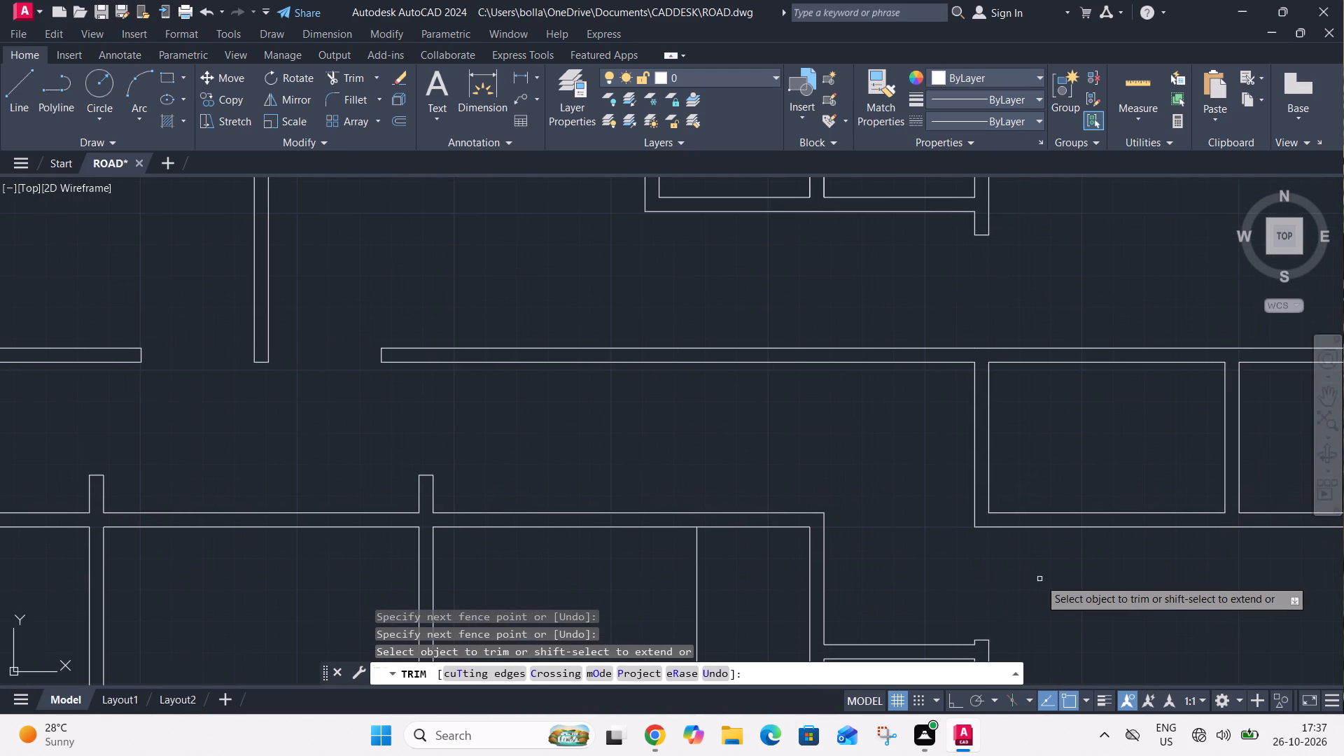
pyautogui.press('Escape')
# Extend the lower right inner room's vertical offset line and adjacent wall's inner line up to the passage wall's upper line.
pyautogui.write('EX')
pyautogui.press('space')
pyautogui.click(729, 545)
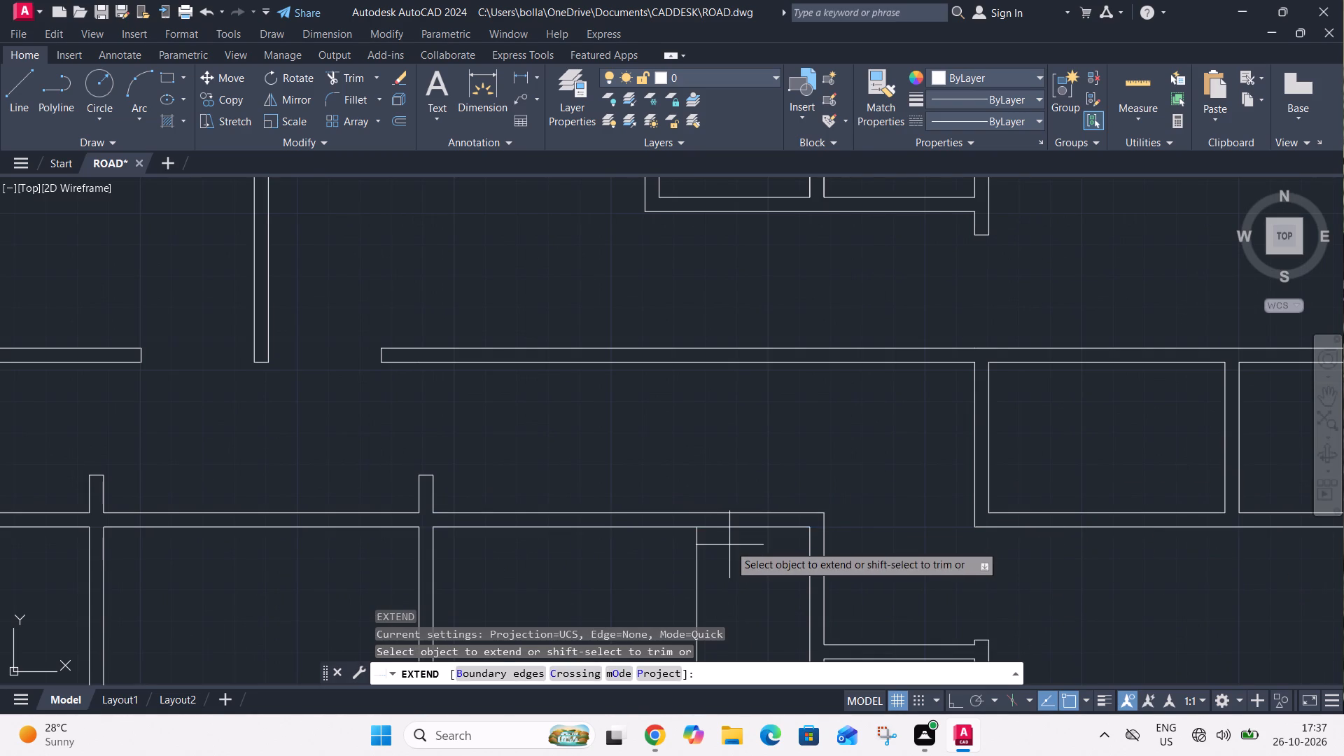
pyautogui.click(680, 545)
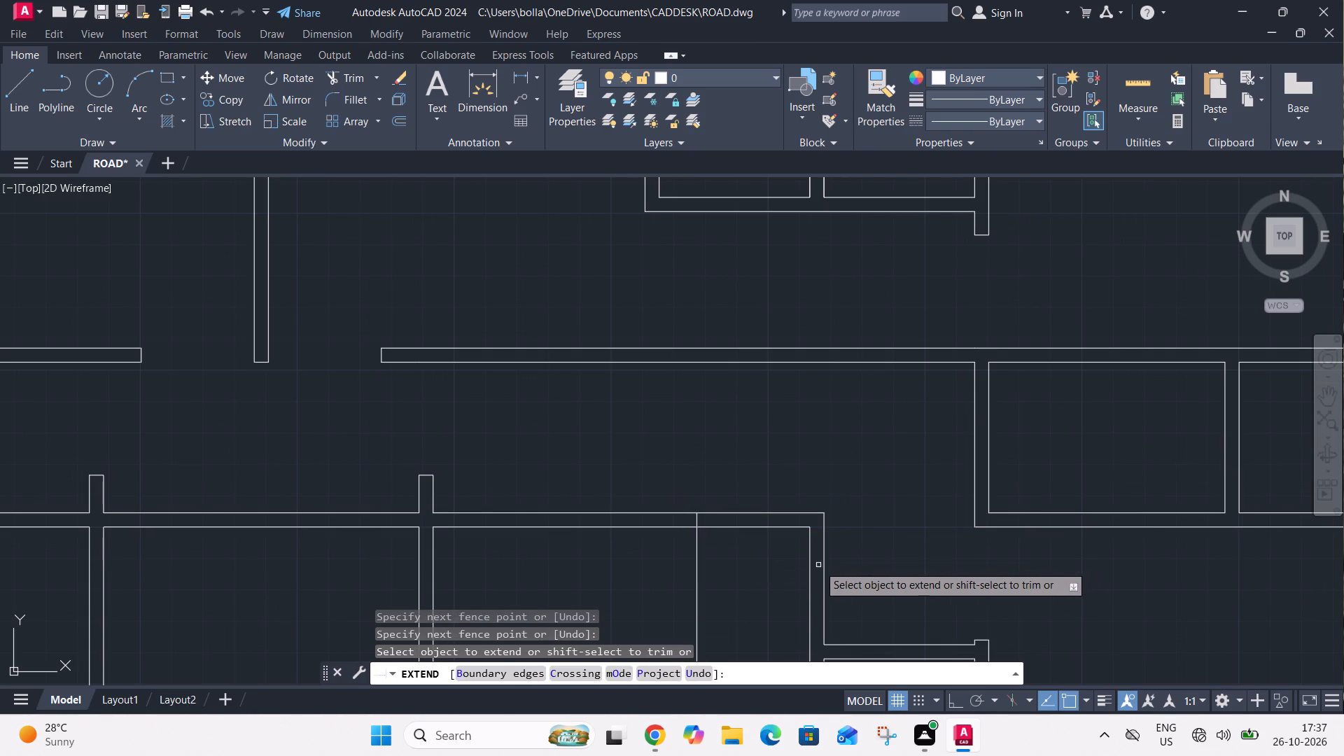
pyautogui.click(818, 565)
pyautogui.click(801, 566)
pyautogui.press('Escape')
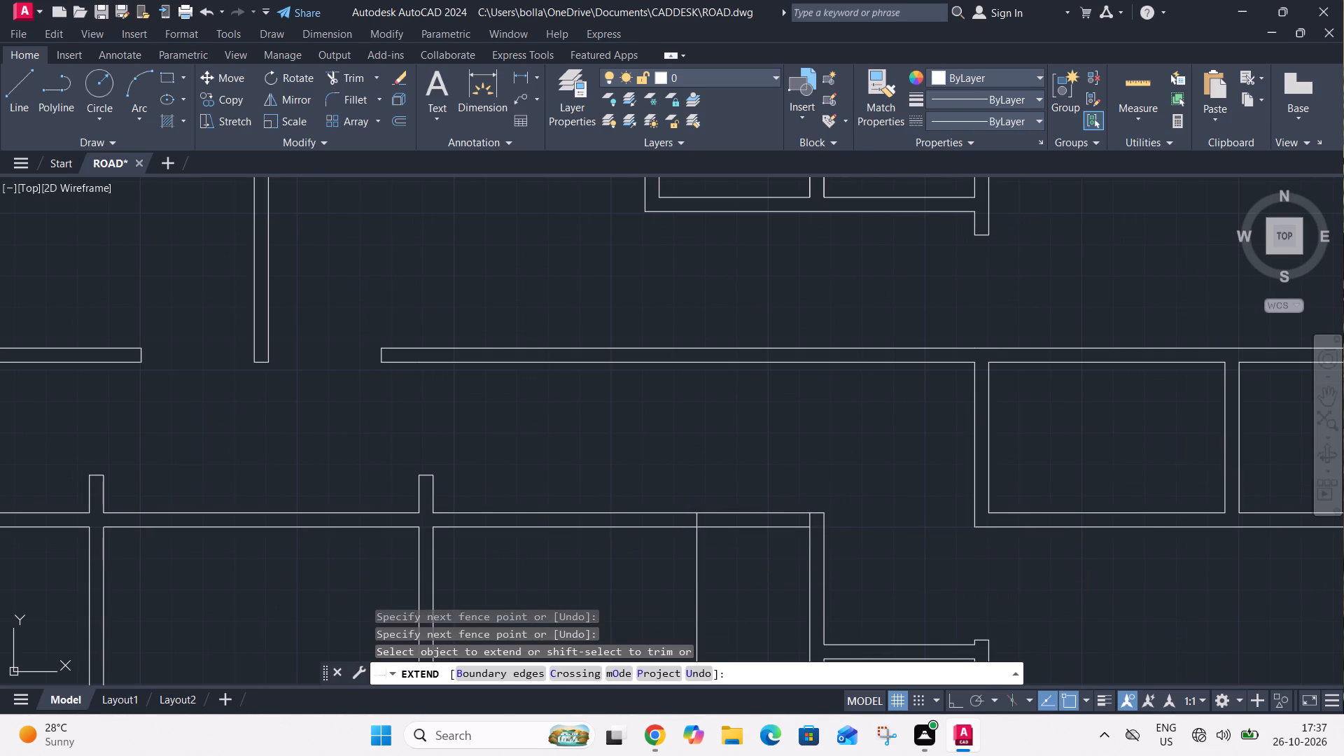
# Trim a 3' opening in the lower right inner room's top wall and remove the leftover vertical offset line.
pyautogui.write('TR')
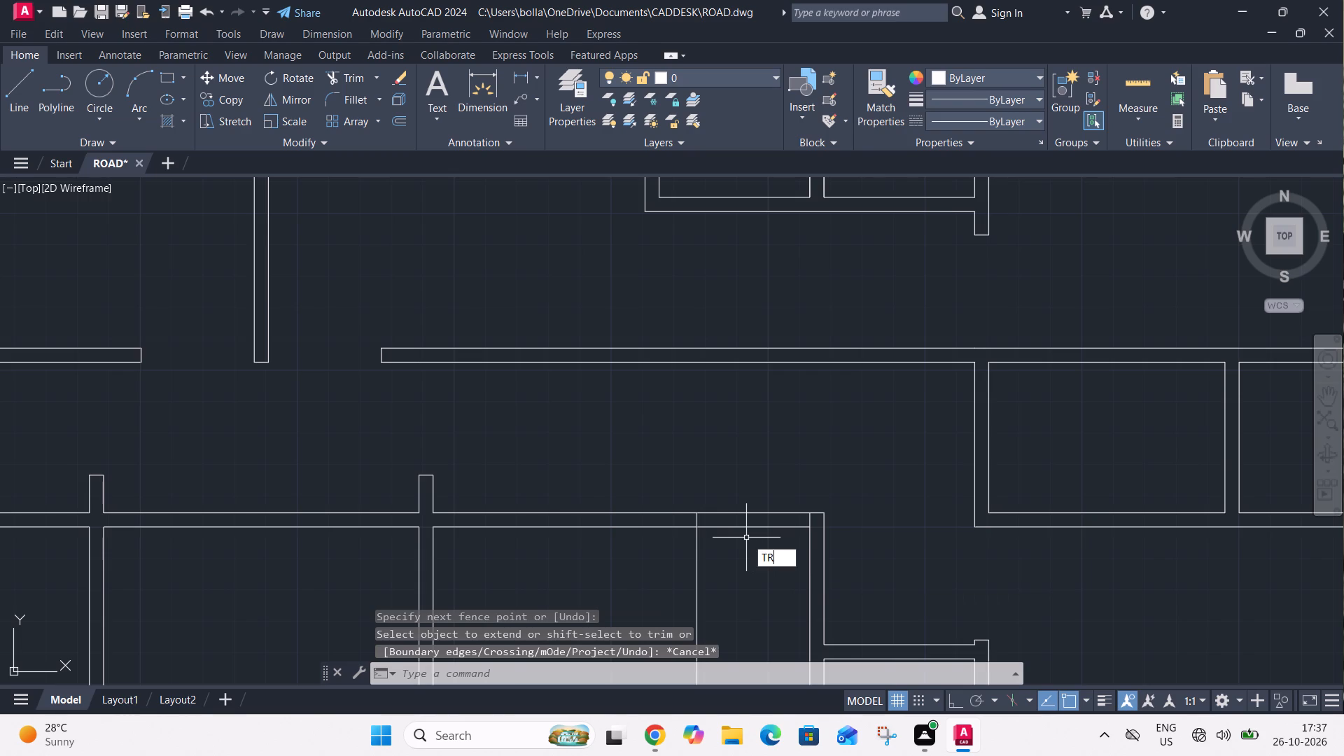
pyautogui.press('space')
pyautogui.click(766, 502)
pyautogui.click(760, 537)
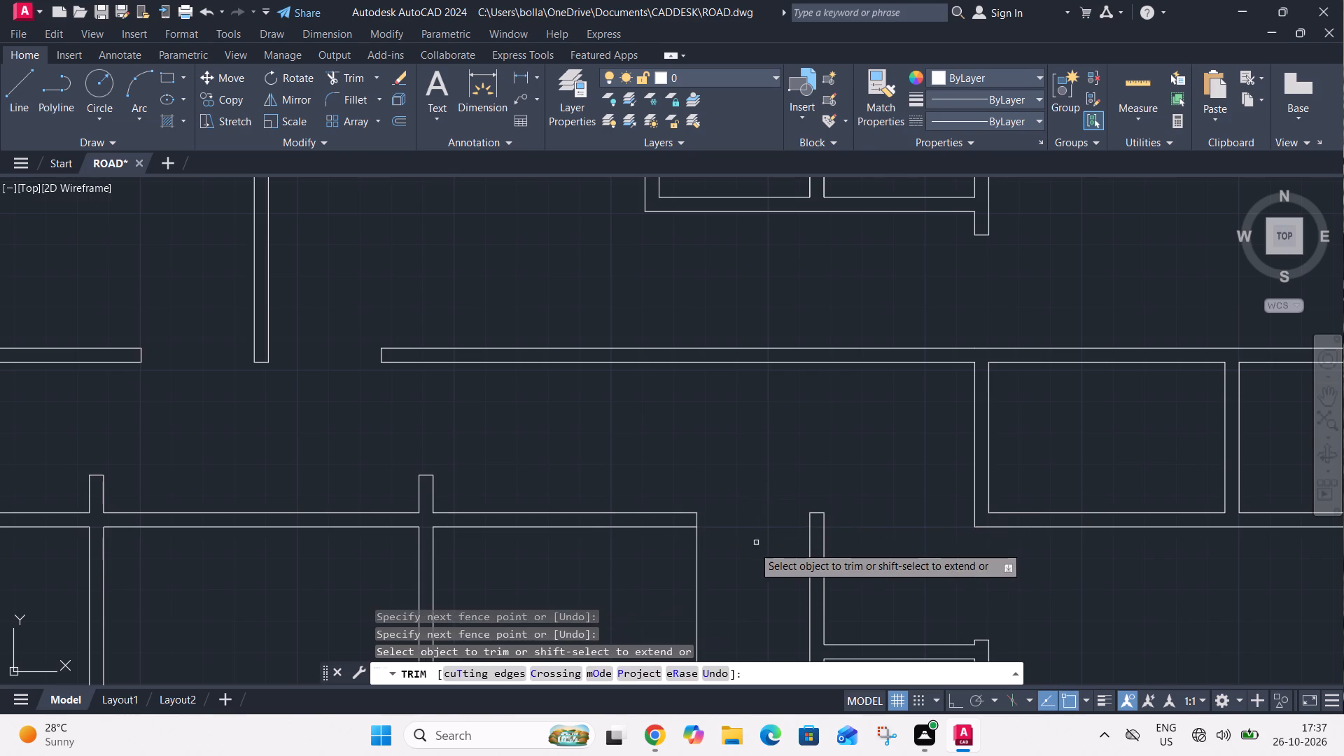
pyautogui.click(739, 563)
pyautogui.click(679, 578)
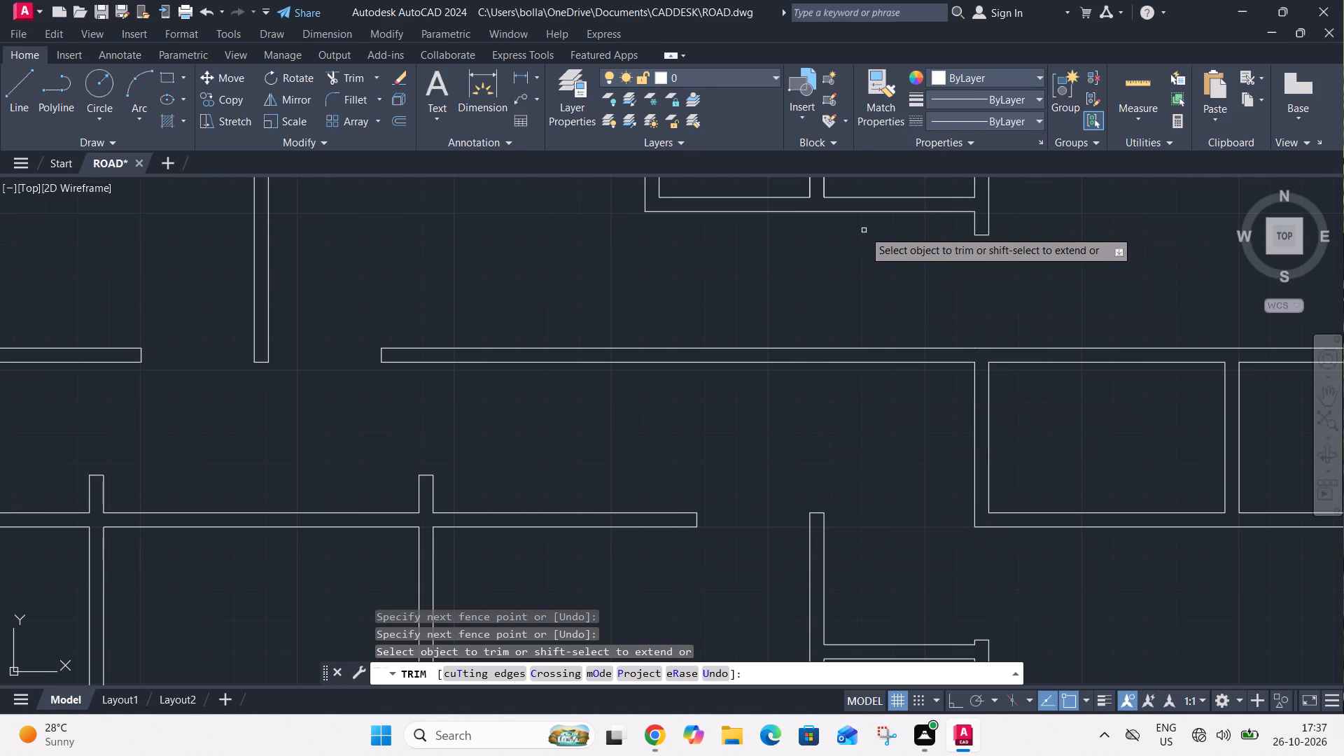
pyautogui.scroll(-1, 860, 258)
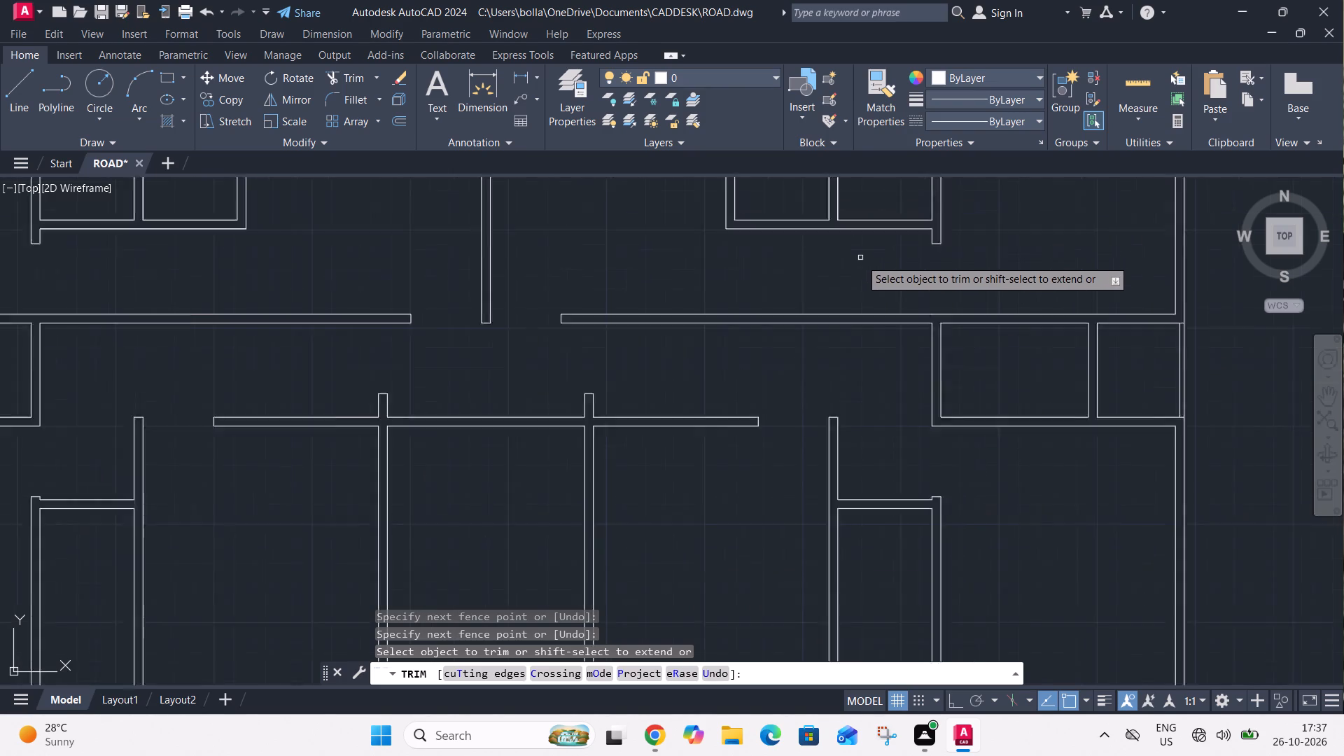
pyautogui.scroll(-1, 861, 259)
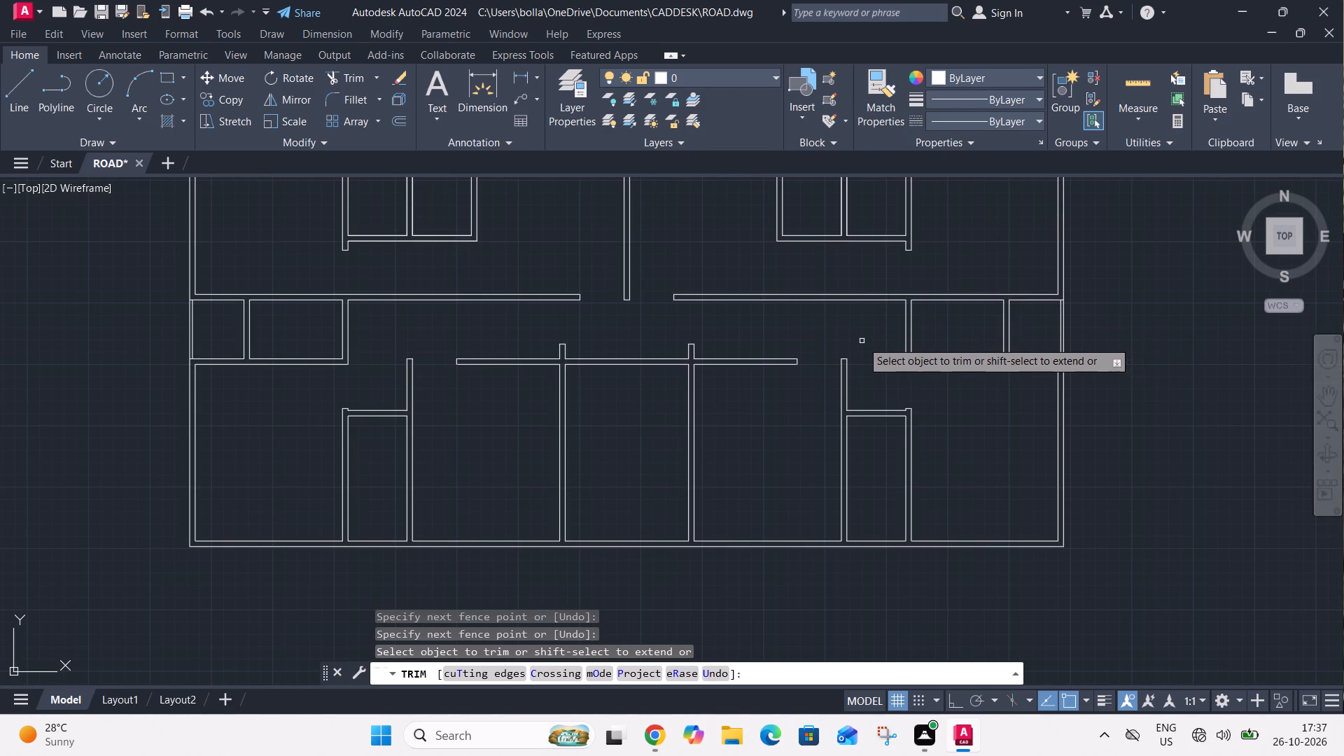
pyautogui.scroll(-1, 738, 393)
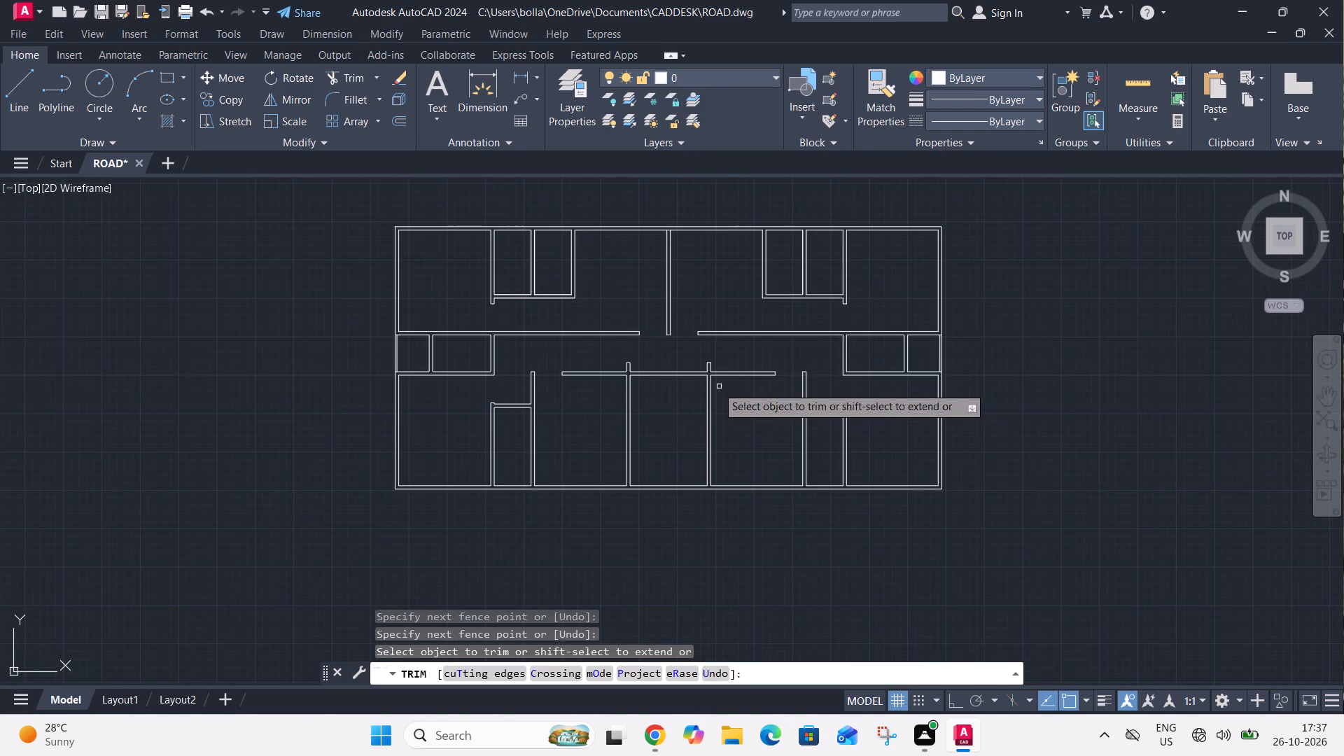
pyautogui.press('Escape')
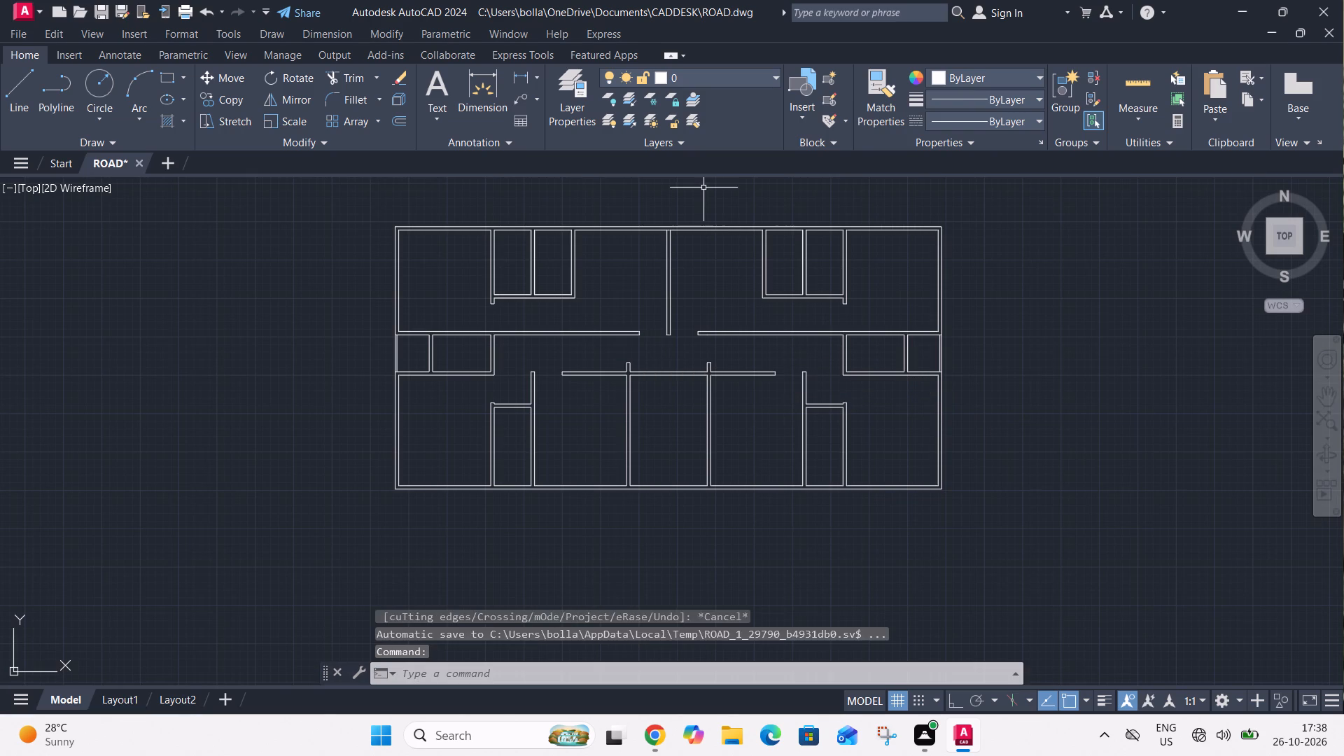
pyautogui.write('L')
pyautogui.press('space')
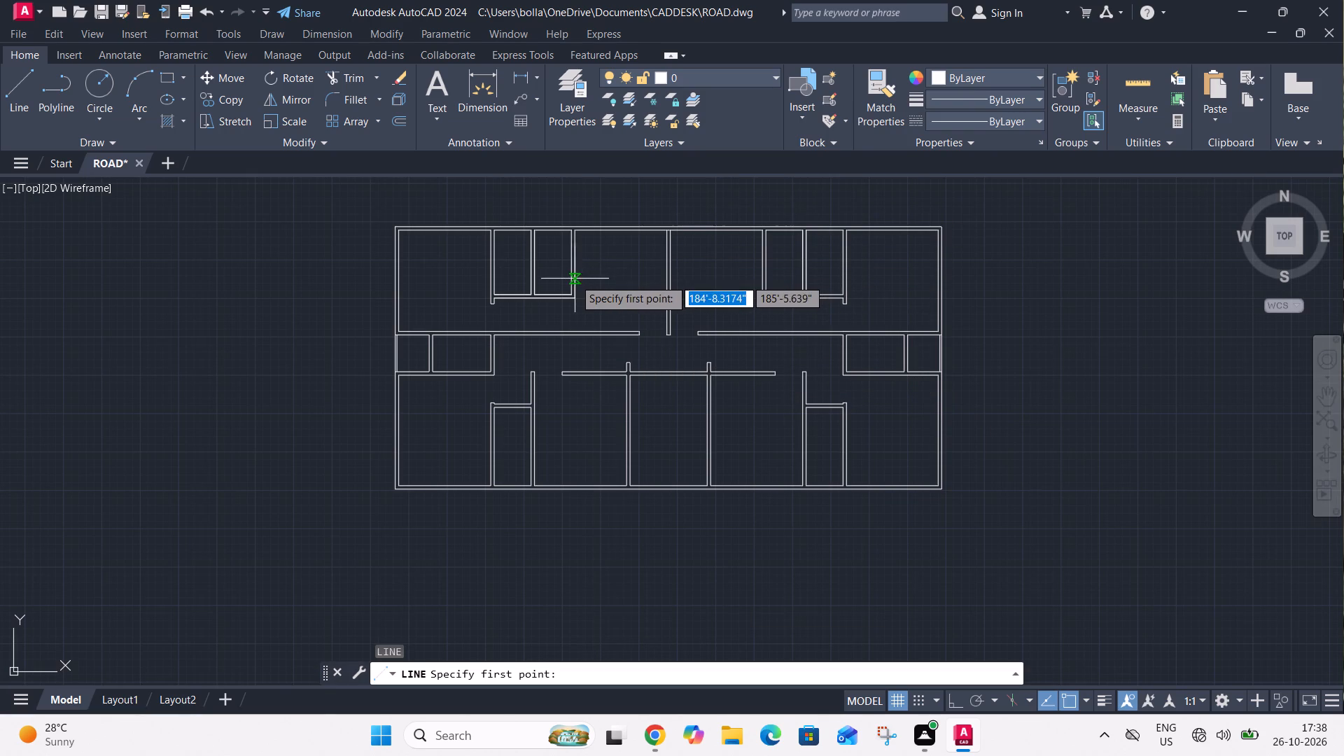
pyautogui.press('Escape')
# Offset the outer side walls of the two upper left small rooms 2'6" inward, one line in each room.
pyautogui.write('O 2\'6"')
pyautogui.press('Return')
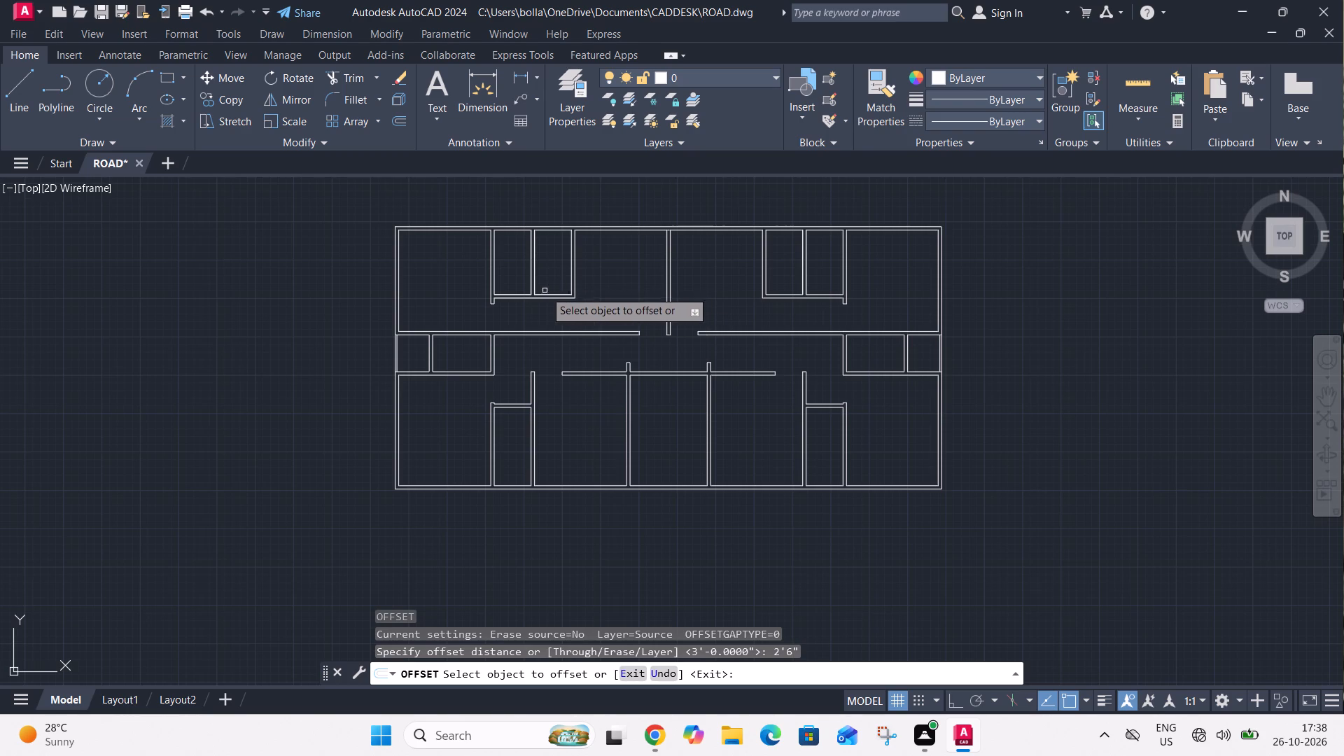
pyautogui.scroll(2, 493, 271)
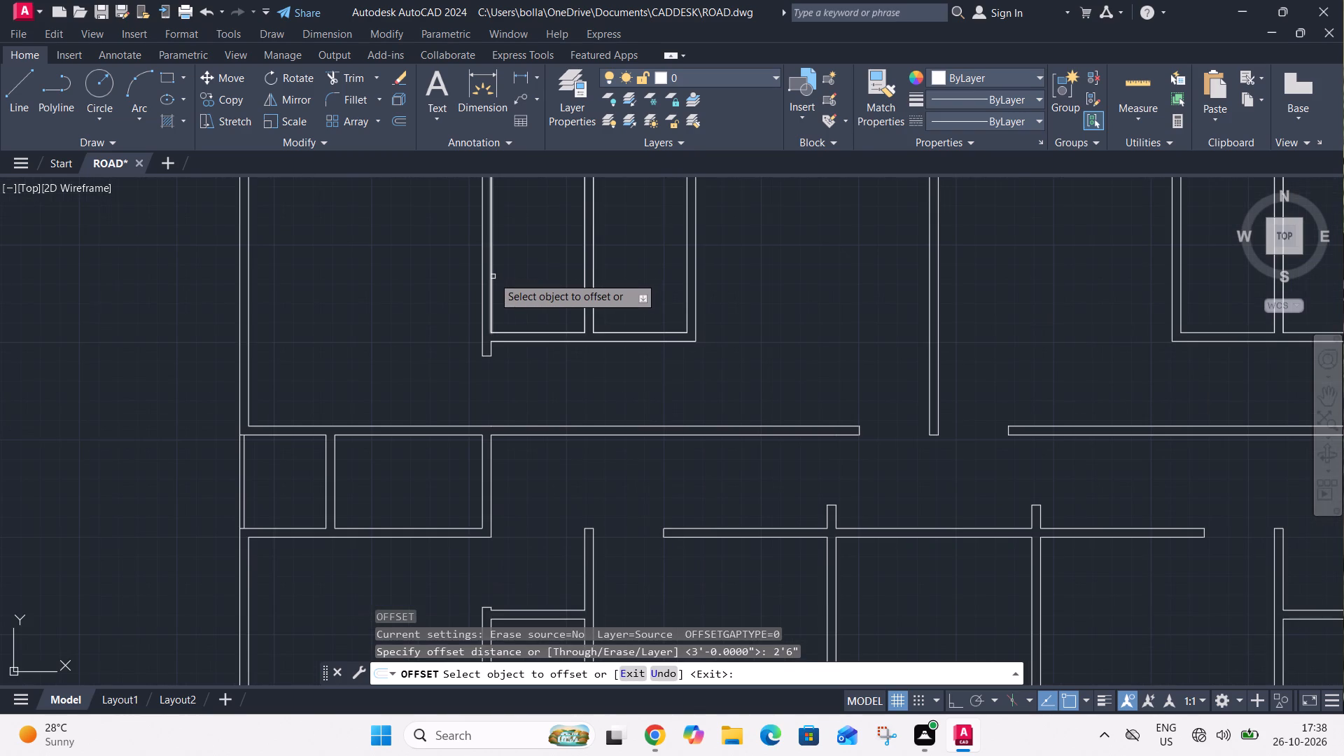
pyautogui.click(493, 276)
pyautogui.click(538, 276)
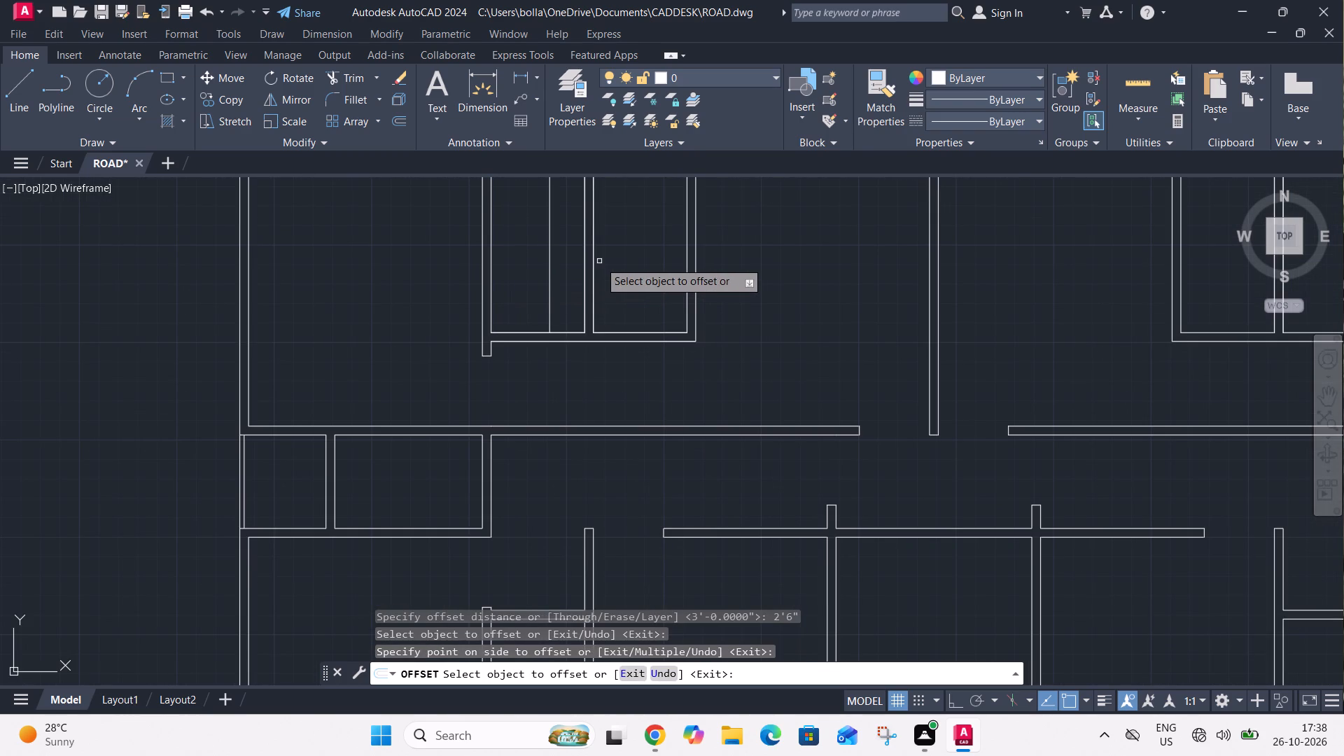
pyautogui.click(685, 258)
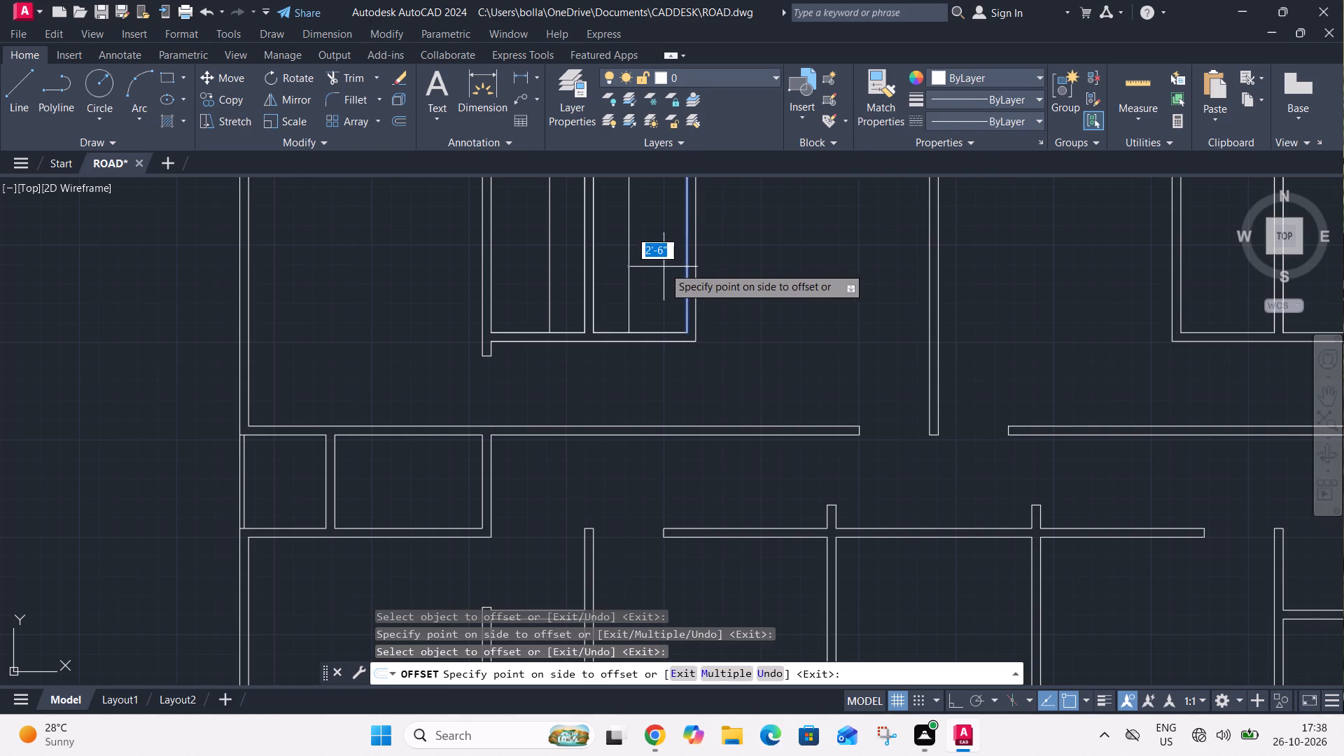
pyautogui.click(664, 267)
# Offset the left passage's inner small room top wall 2'6" downward and the outer small room's dividing wall 2'6" outward.
pyautogui.scroll(-2, 661, 262)
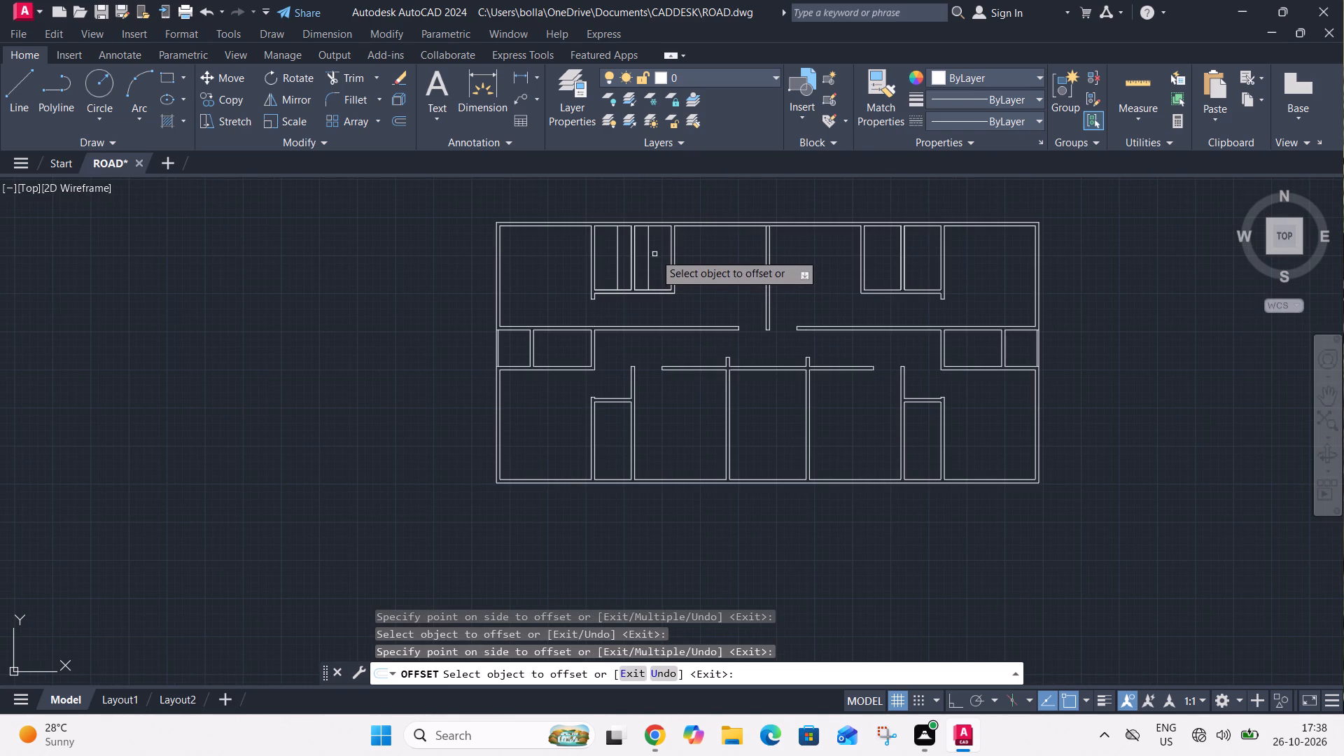
pyautogui.scroll(2, 561, 332)
pyautogui.click(560, 328)
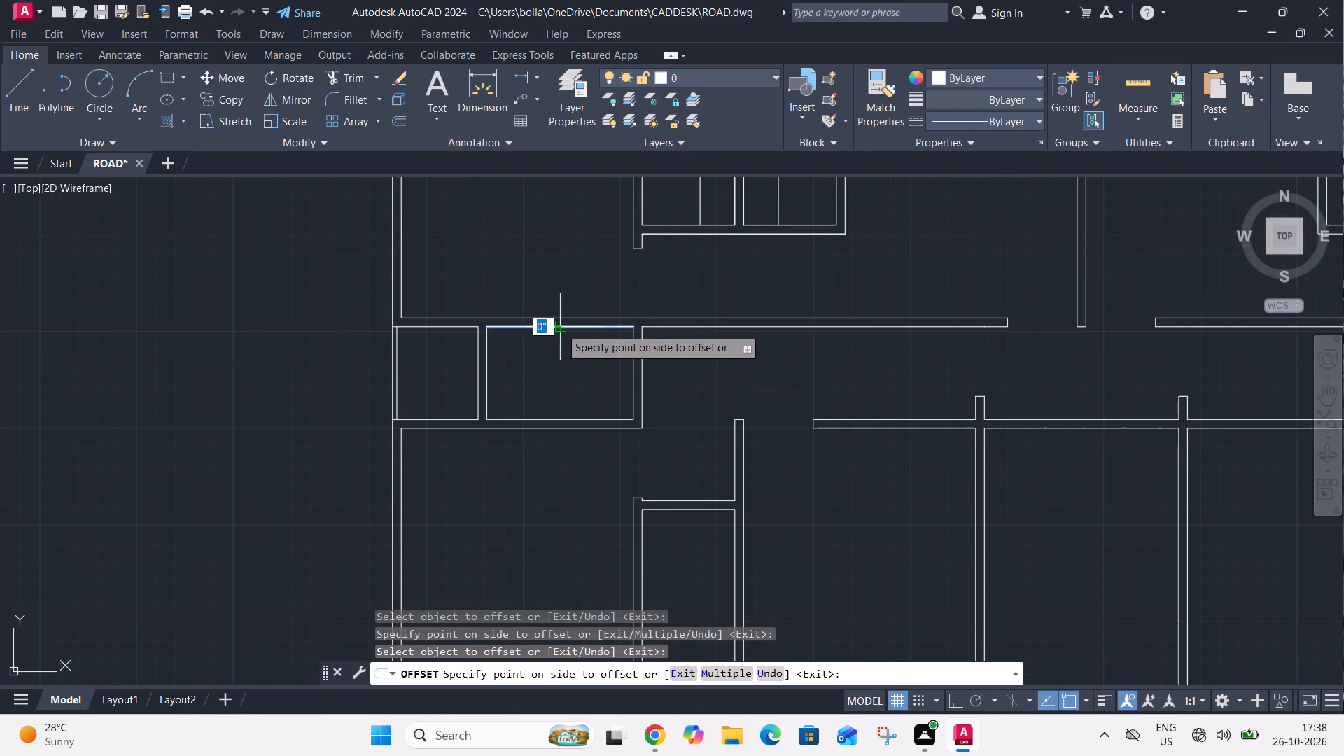
pyautogui.click(560, 344)
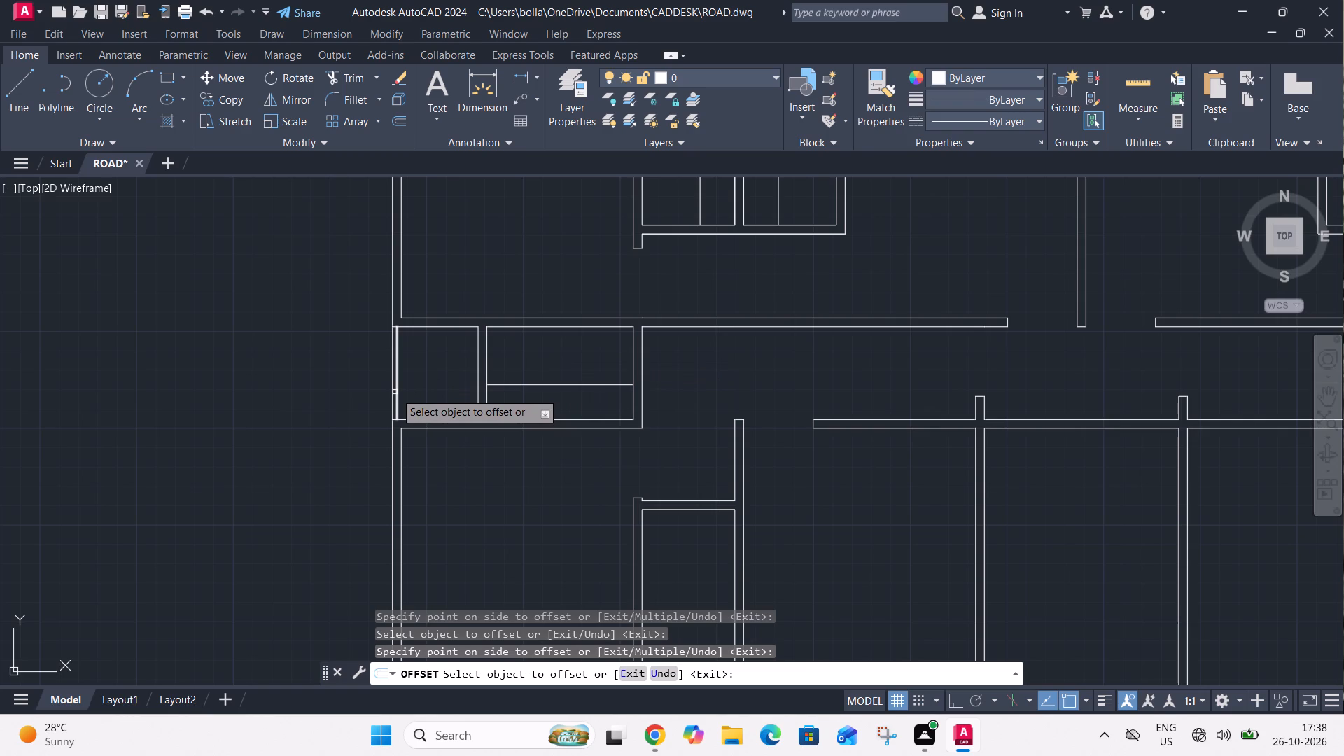
pyautogui.click(476, 396)
pyautogui.click(456, 396)
# Offset the outer side walls of the two upper right small rooms 2'6" inward, one line in each room.
pyautogui.scroll(-2, 456, 391)
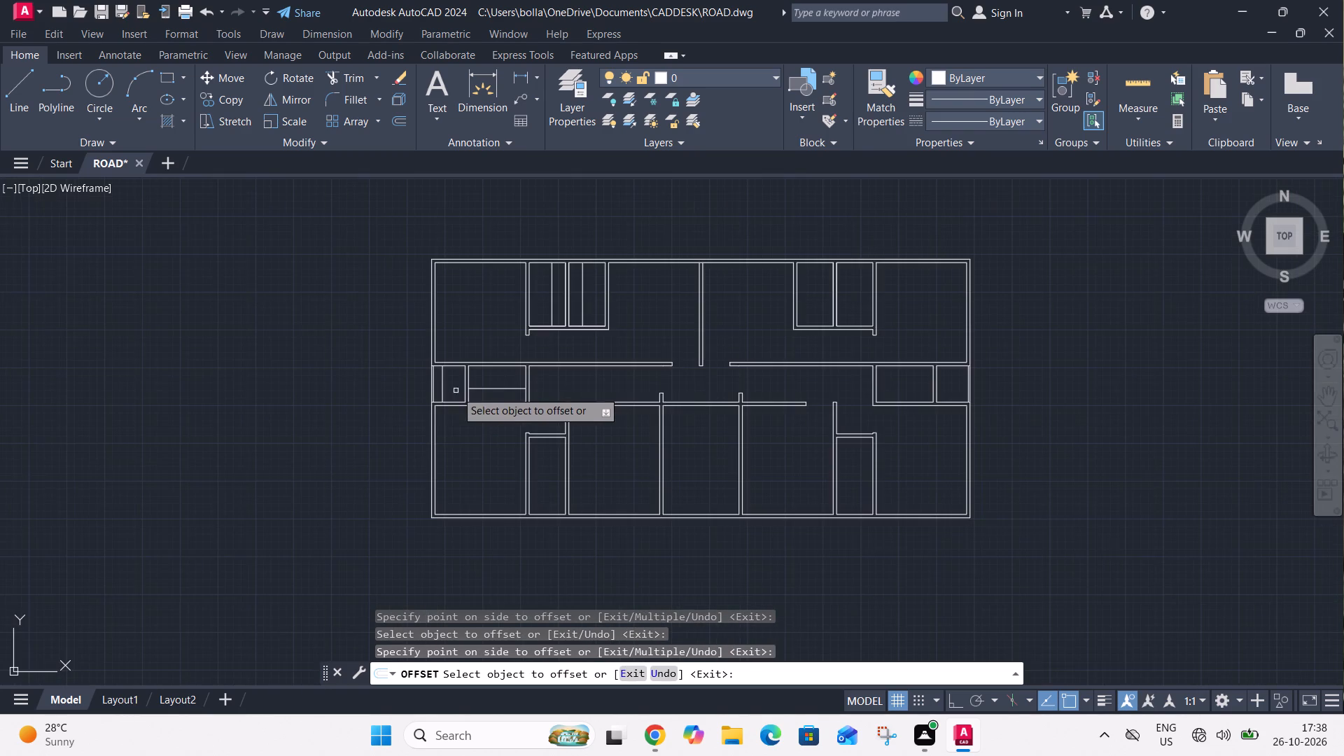
pyautogui.moveTo(563, 370); pyautogui.dragTo(353, 423, button='middle')
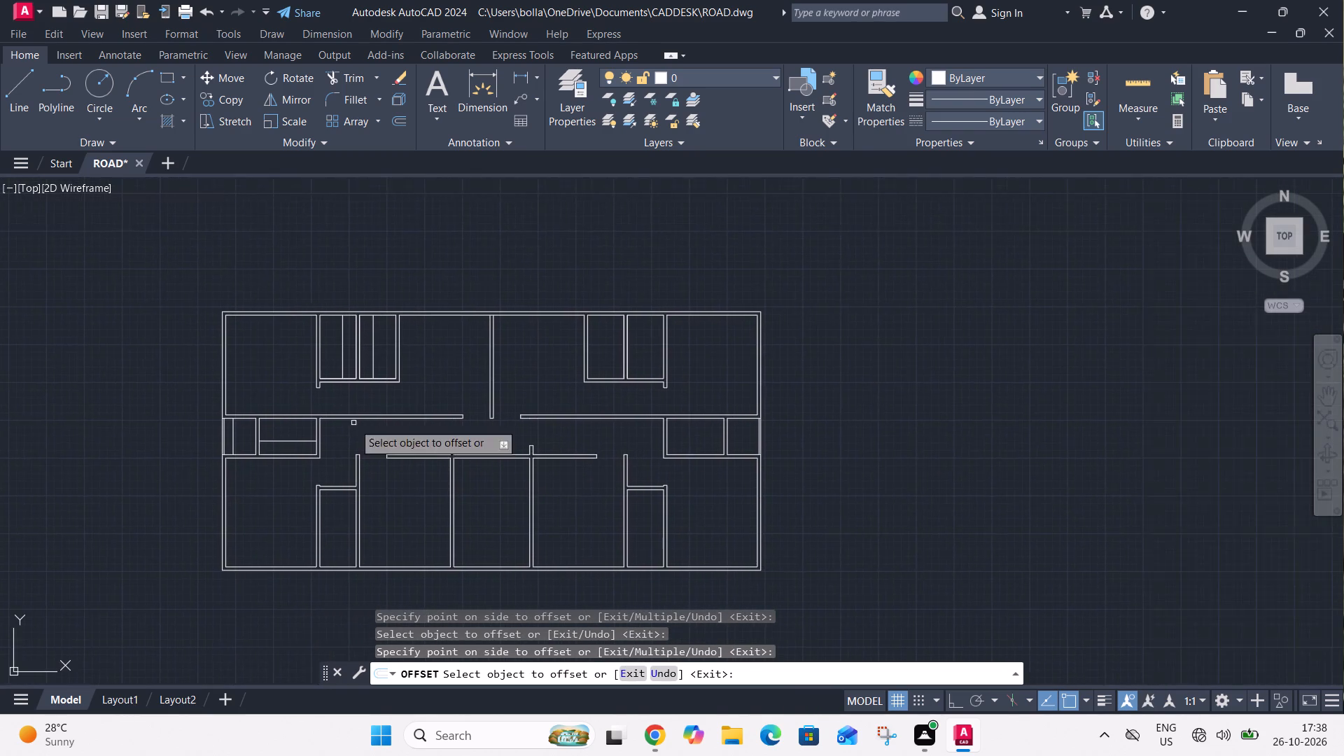
pyautogui.scroll(-1, 374, 413)
pyautogui.scroll(1, 528, 365)
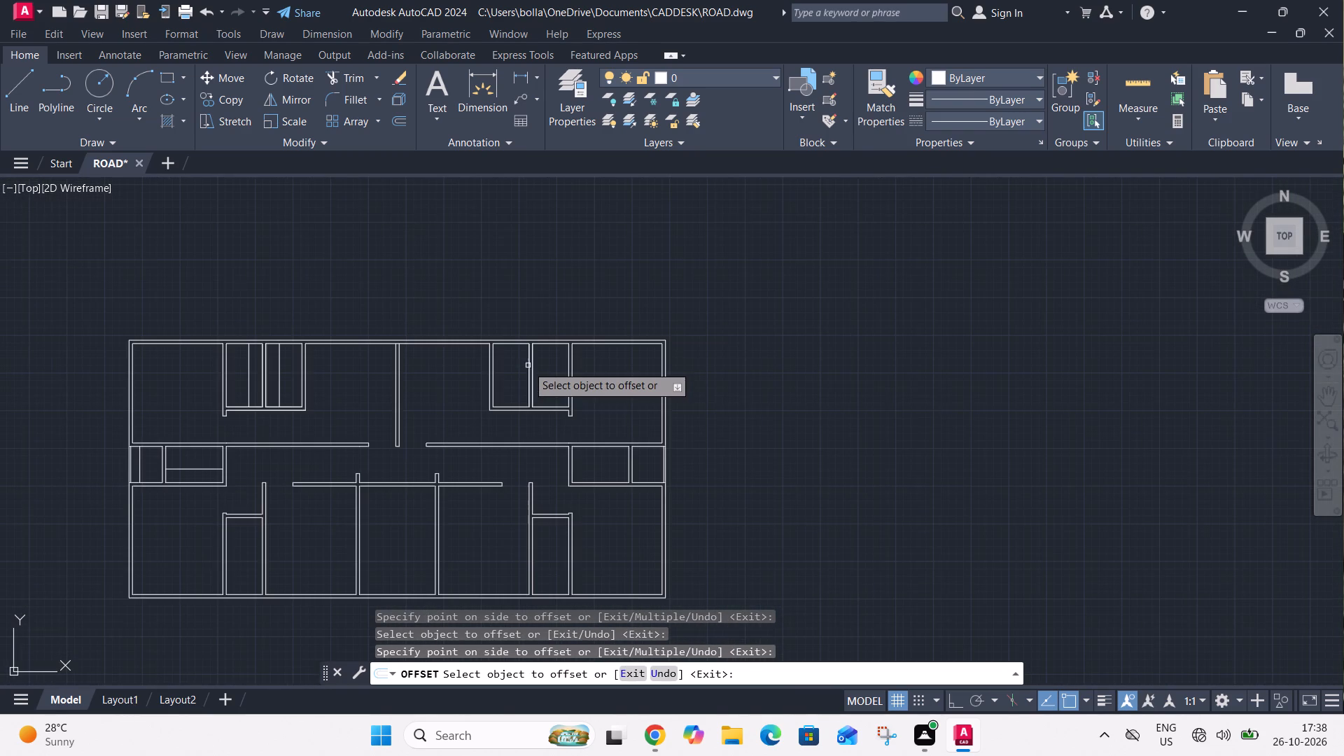
pyautogui.scroll(2, 502, 369)
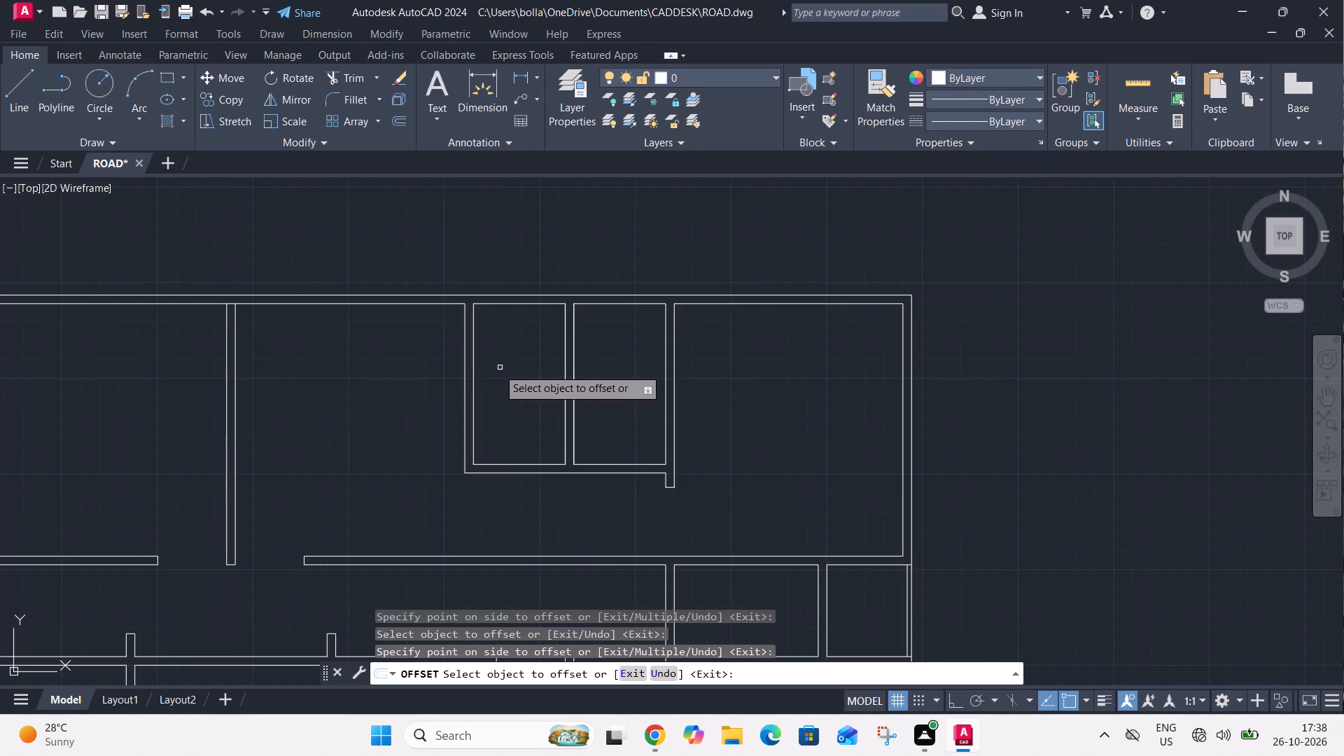
pyautogui.click(474, 380)
pyautogui.click(501, 379)
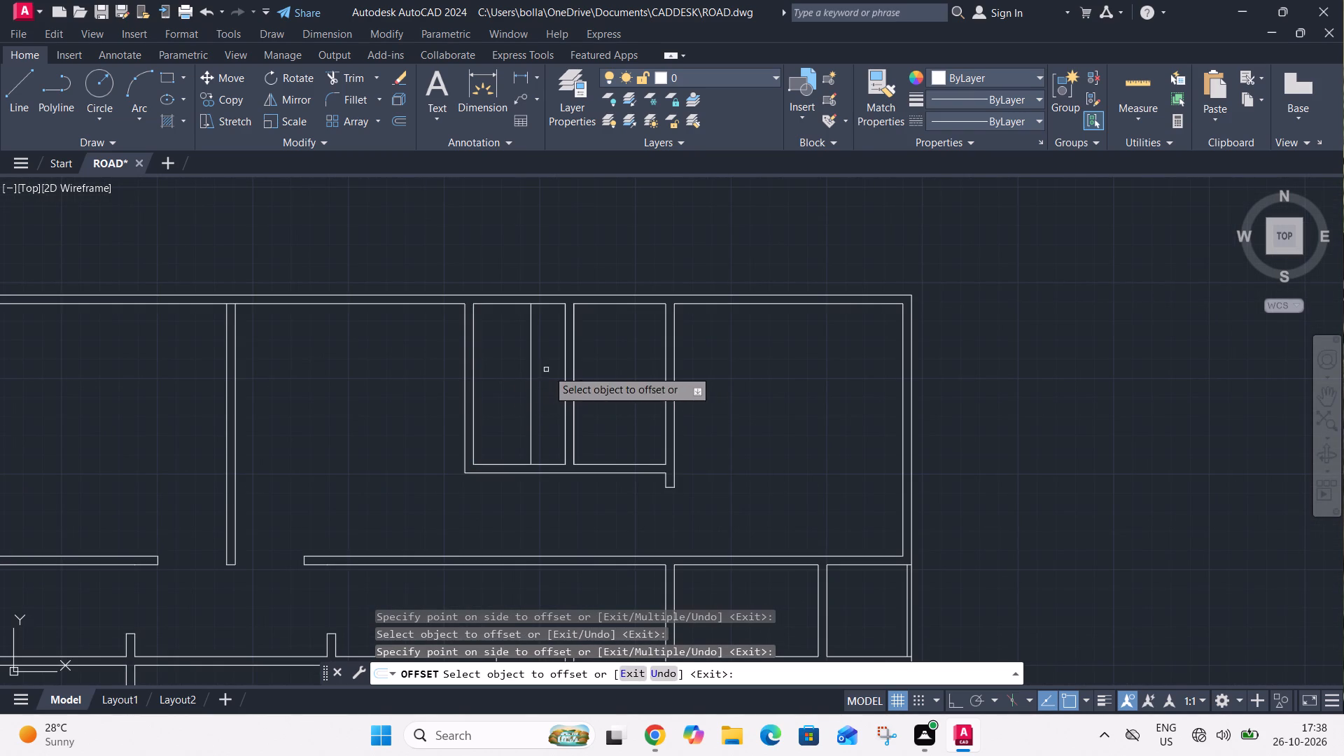
pyautogui.click(666, 380)
pyautogui.click(633, 386)
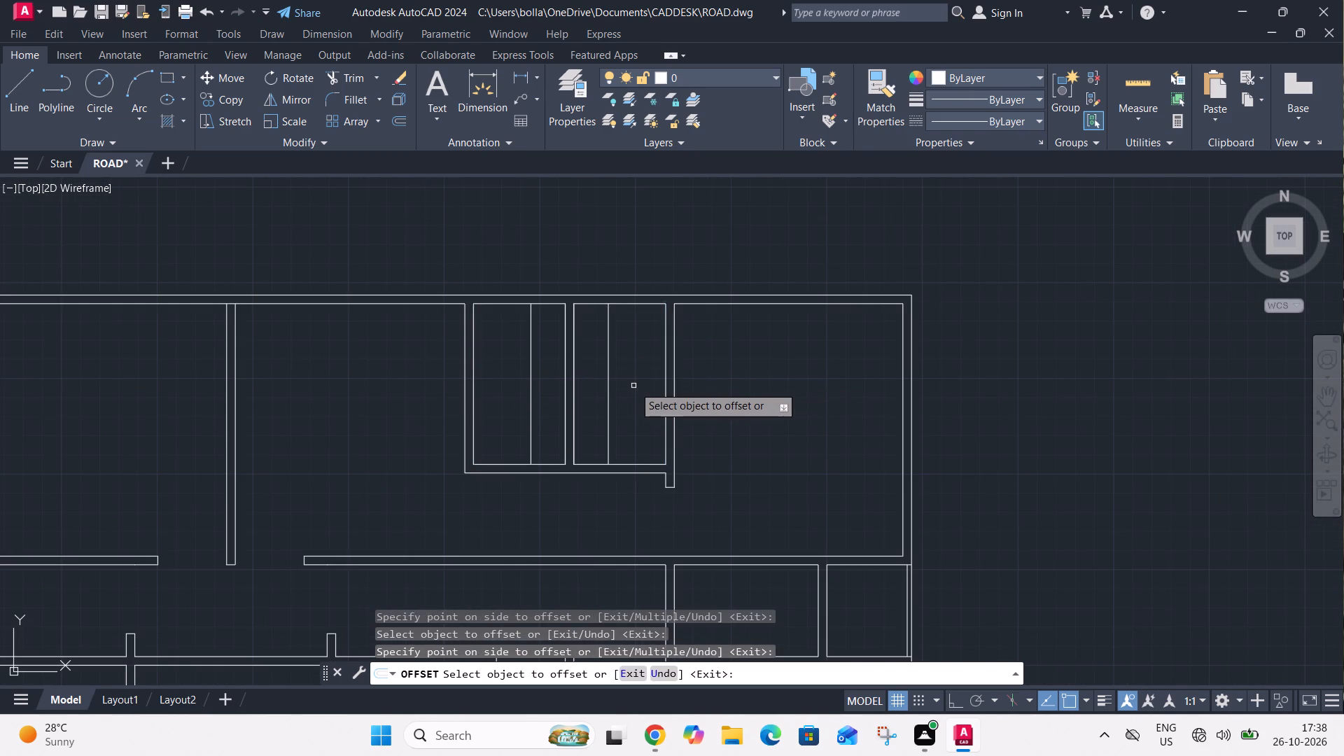
# Offset the right passage's inner small room top wall 2'6" downward and the outer small room's dividing wall 2'6" outward.
pyautogui.scroll(-3, 633, 377)
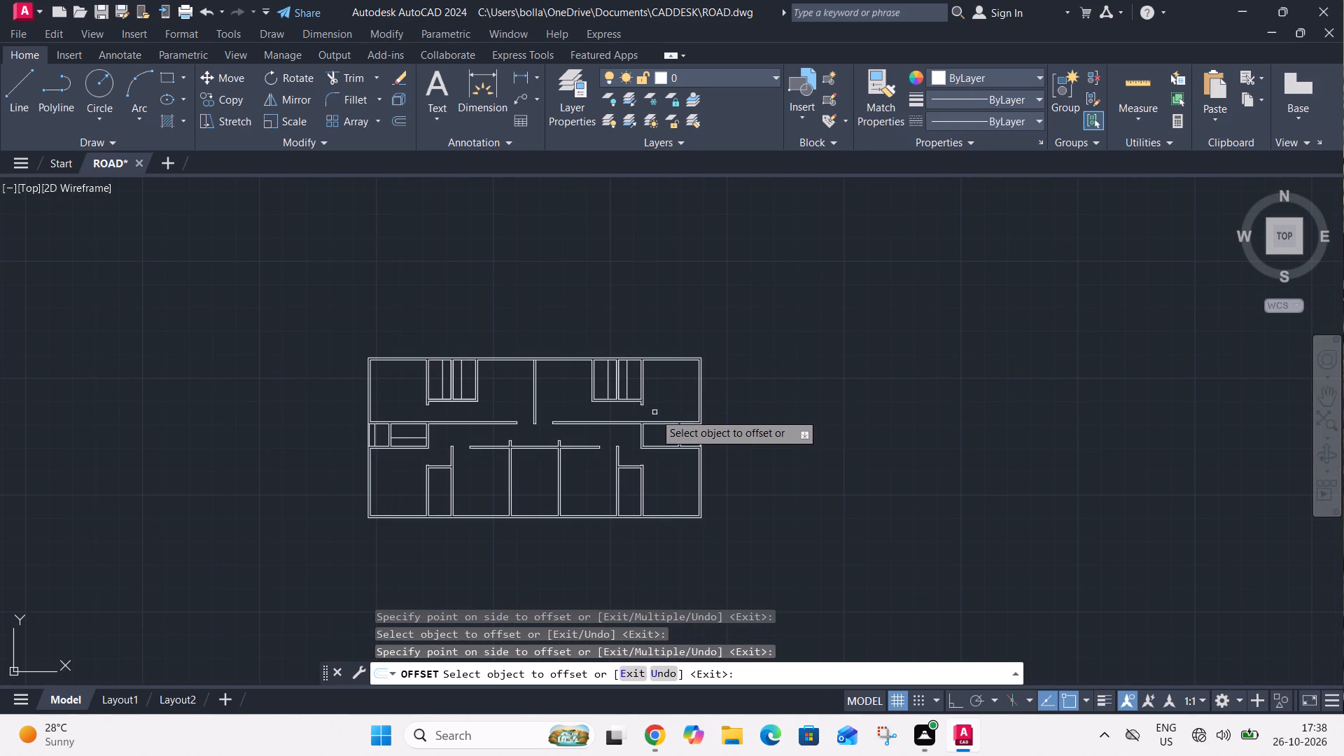
pyautogui.scroll(2, 653, 421)
pyautogui.click(652, 428)
pyautogui.click(652, 439)
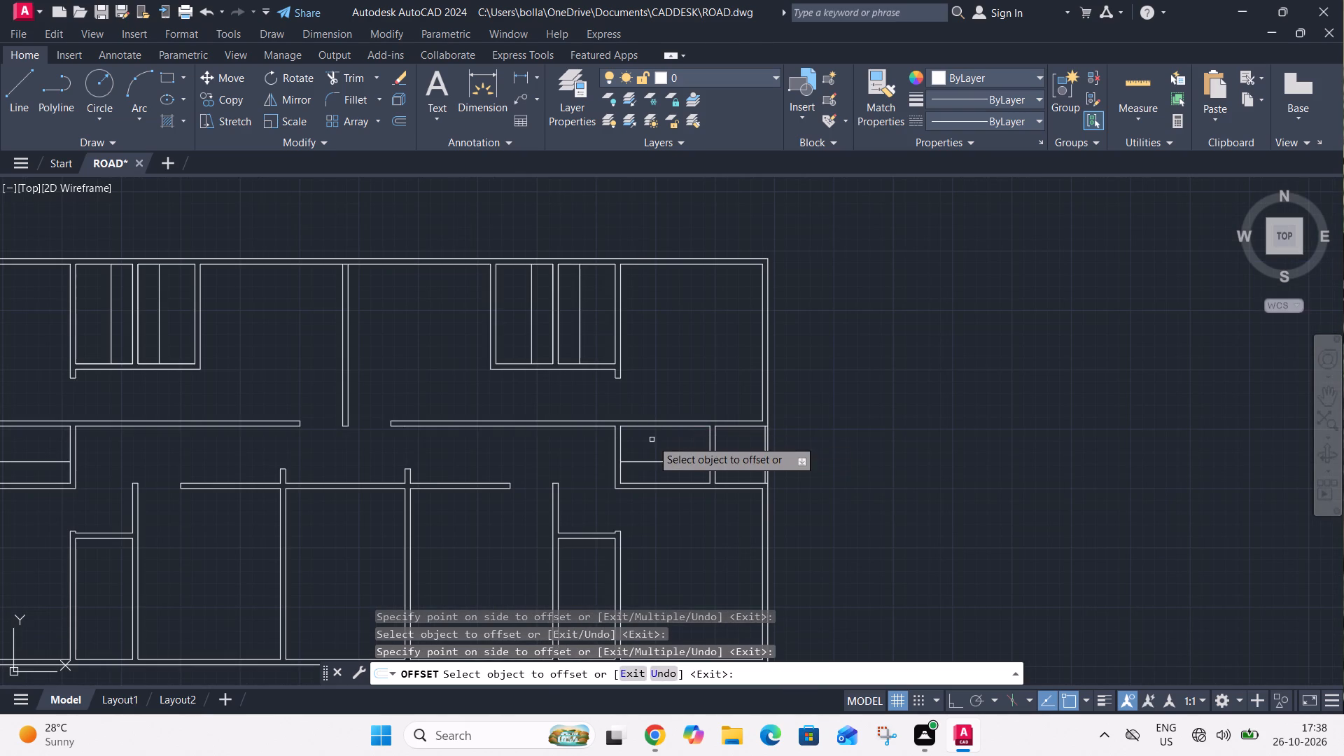
pyautogui.click(717, 458)
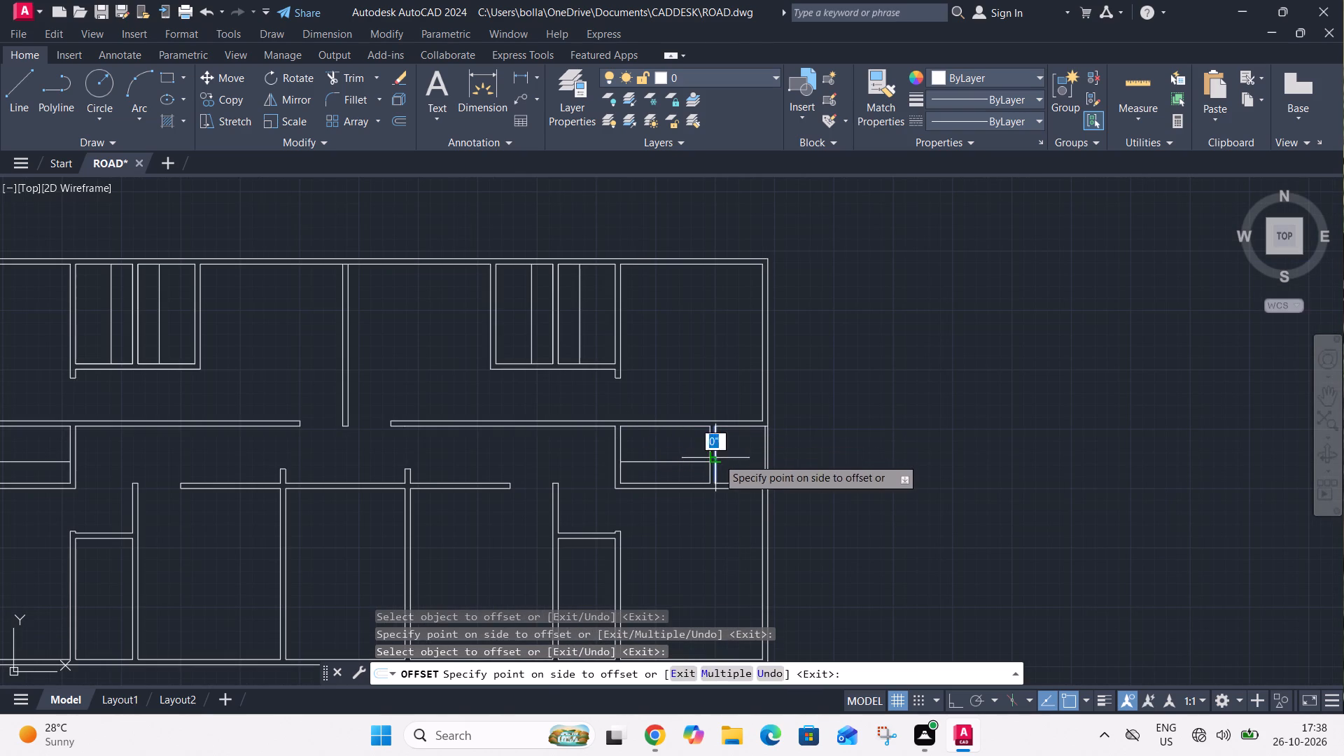
pyautogui.click(732, 458)
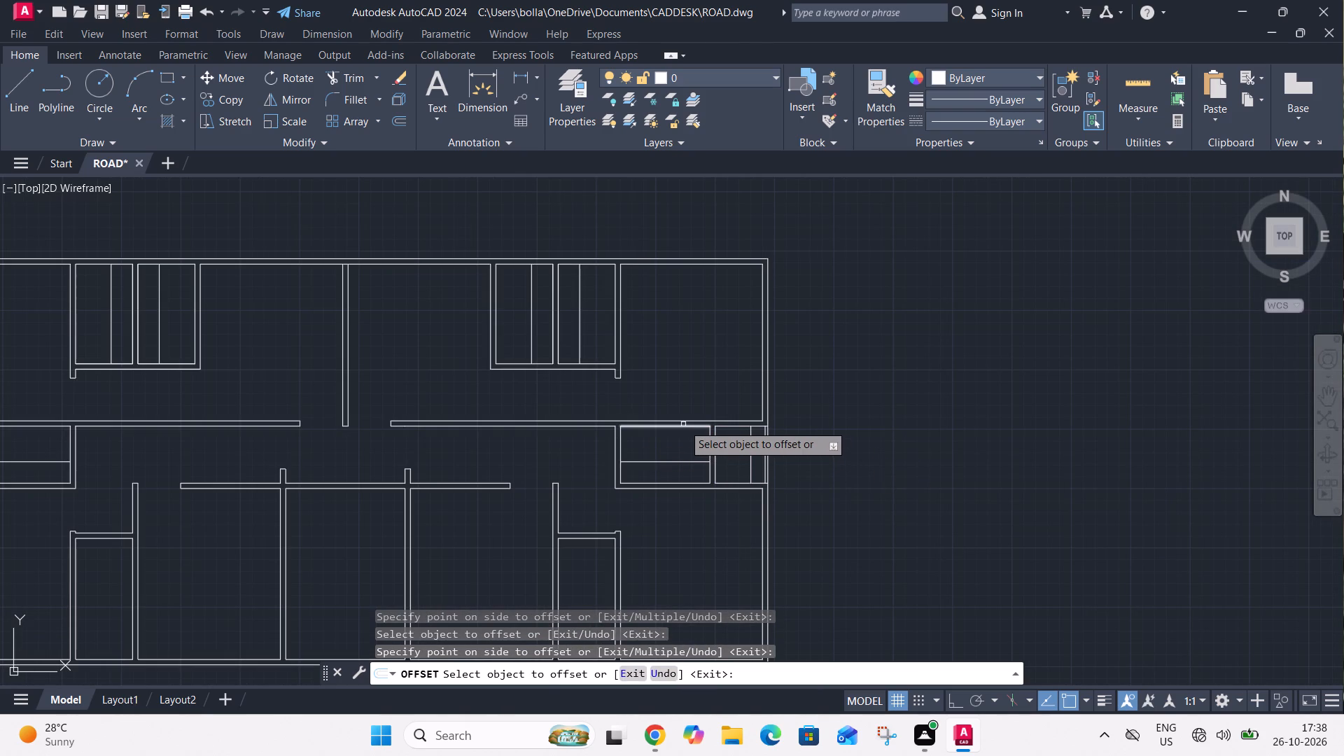
pyautogui.press('Escape')
# Extend the right passage small rooms' offset lines and adjoining wall lines across the thickness of the walls they meet.
pyautogui.write('EX')
pyautogui.press('space')
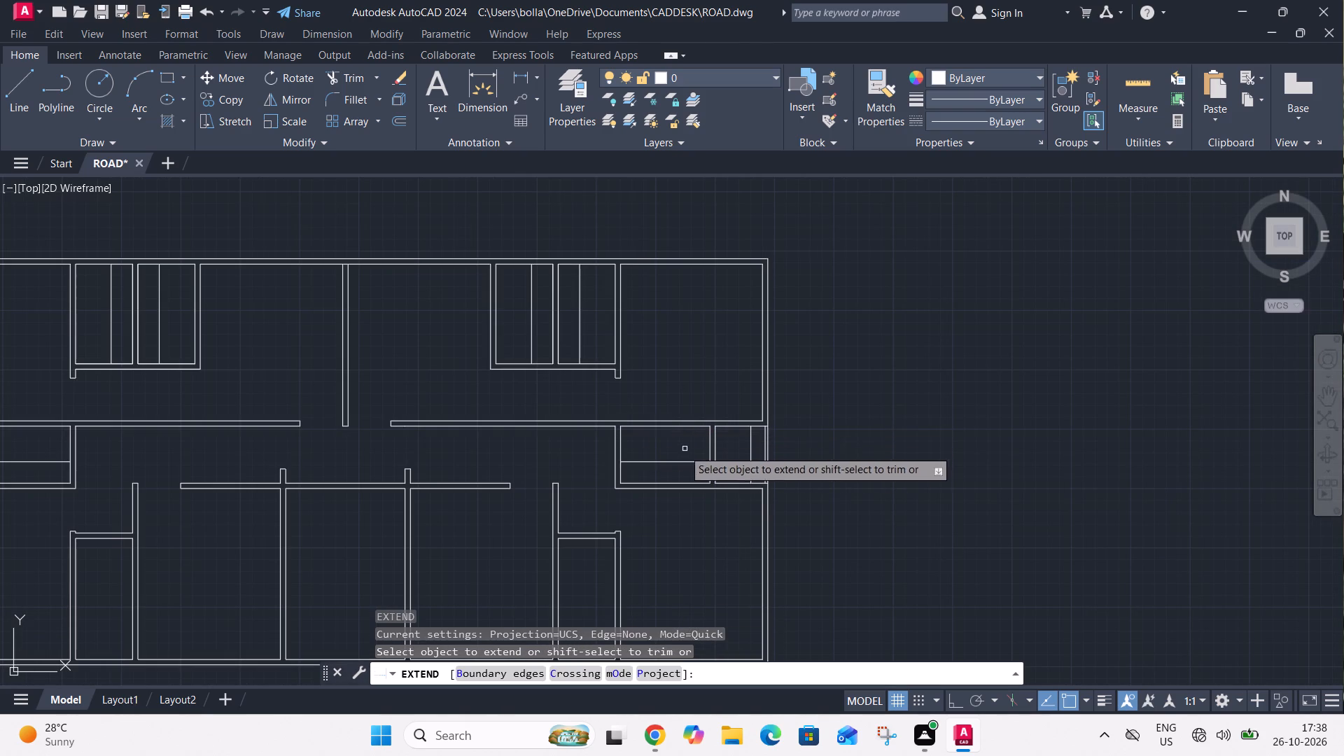
pyautogui.scroll(1, 626, 428)
pyautogui.click(624, 424)
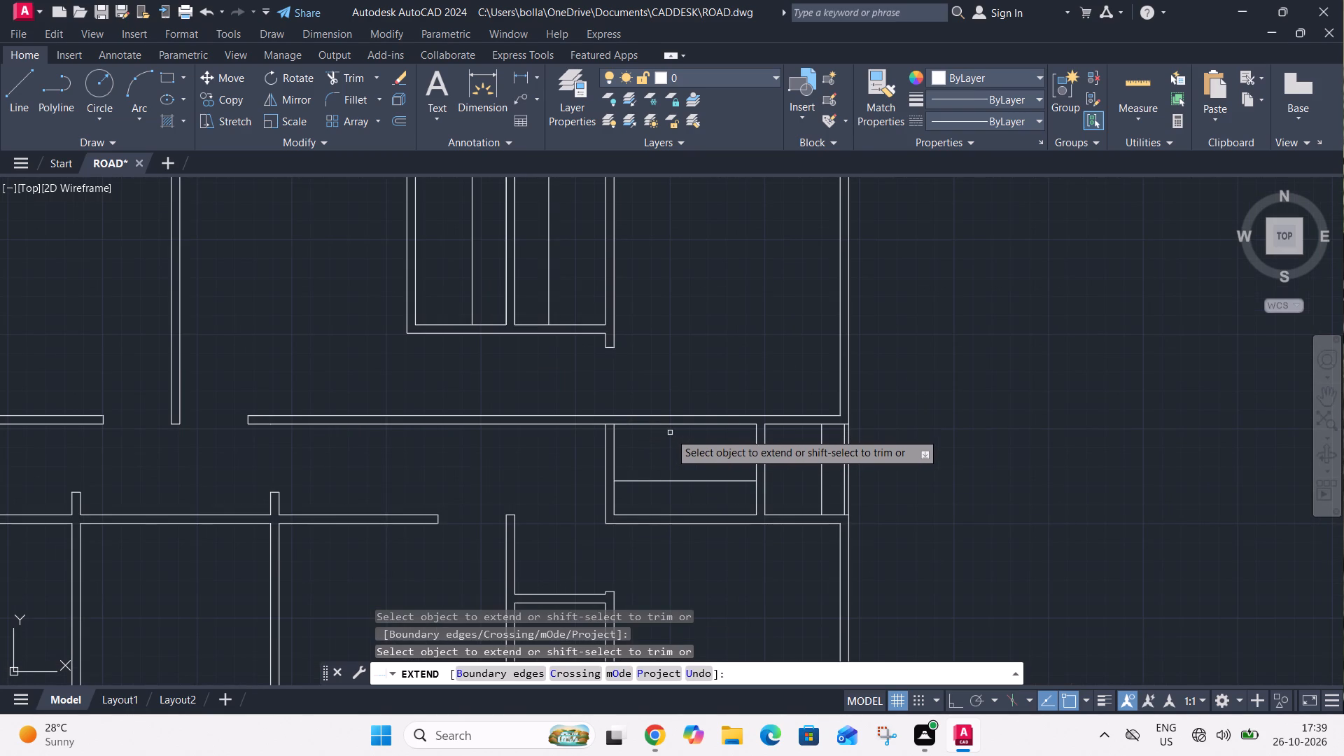
pyautogui.click(765, 497)
pyautogui.click(820, 494)
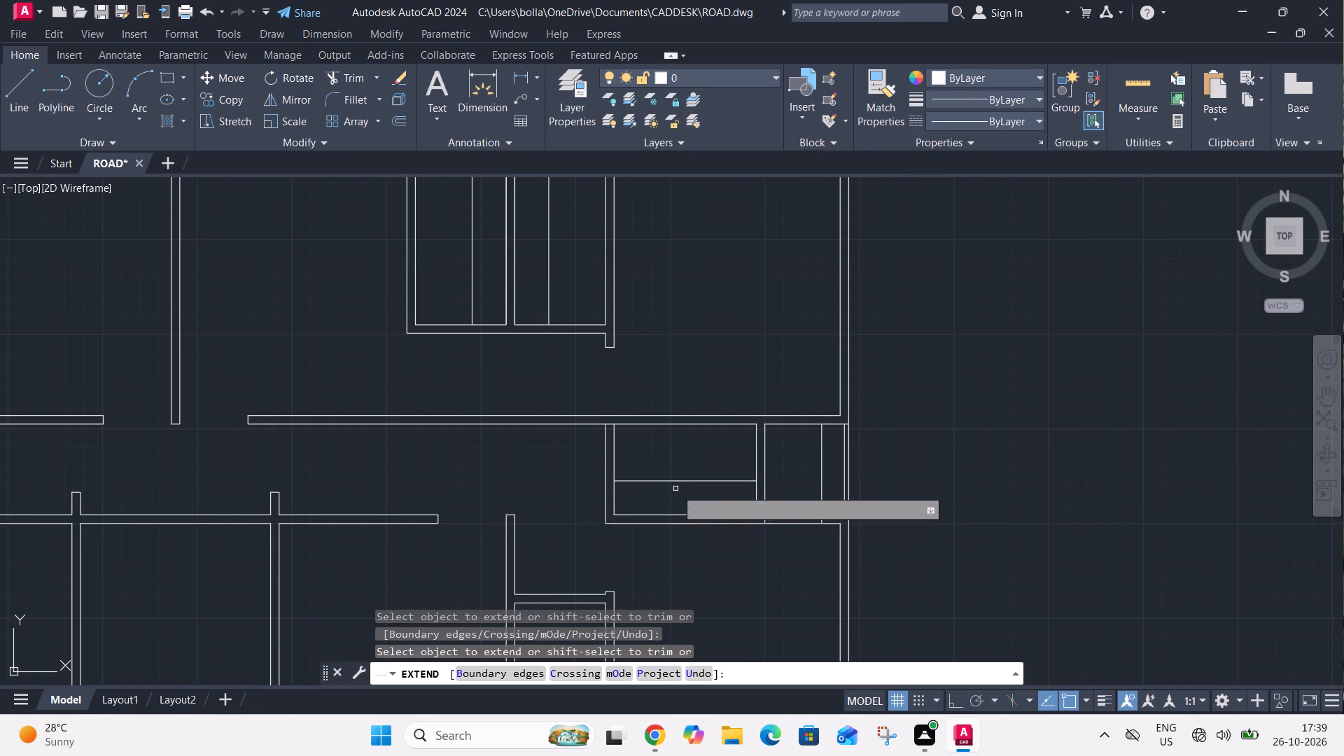
pyautogui.click(671, 480)
# Extend the two upper right small rooms' vertical offset lines and inner side wall lines down to the bottom wall's lower line.
pyautogui.scroll(-2, 675, 472)
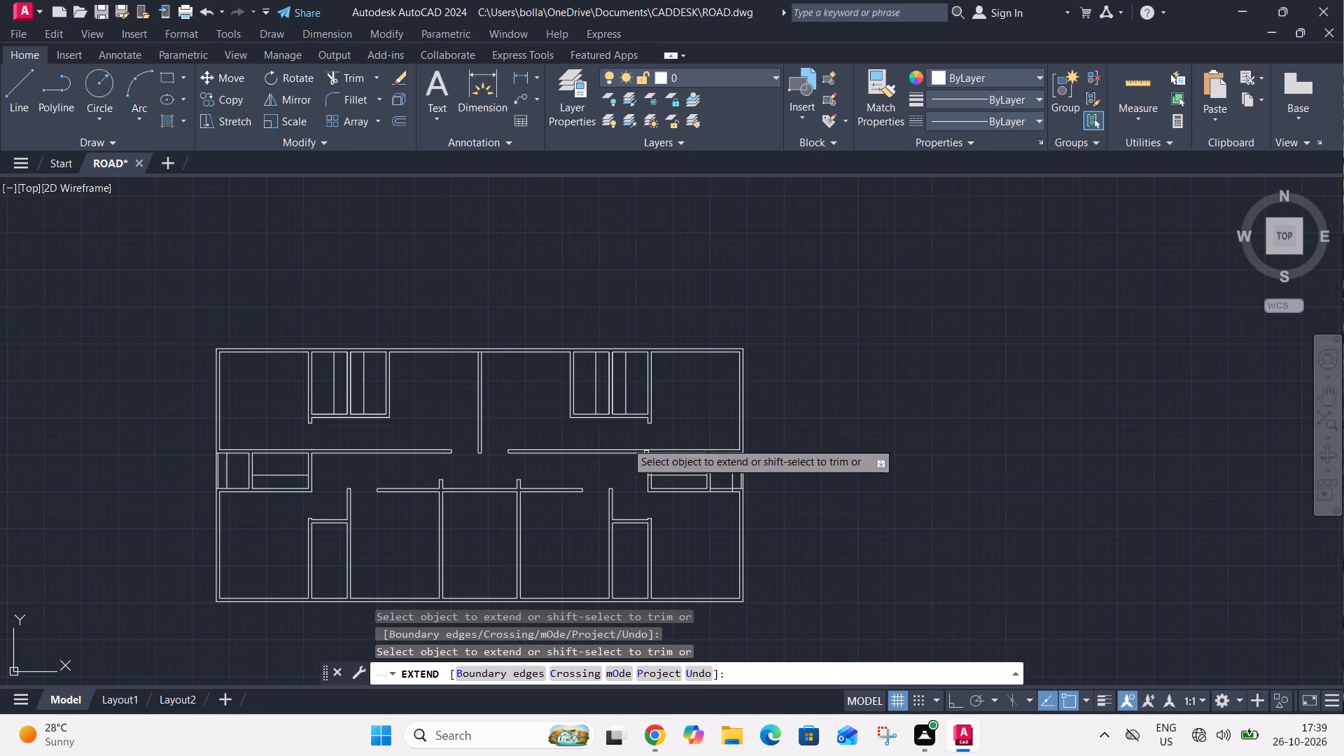
pyautogui.scroll(3, 595, 407)
pyautogui.click(587, 409)
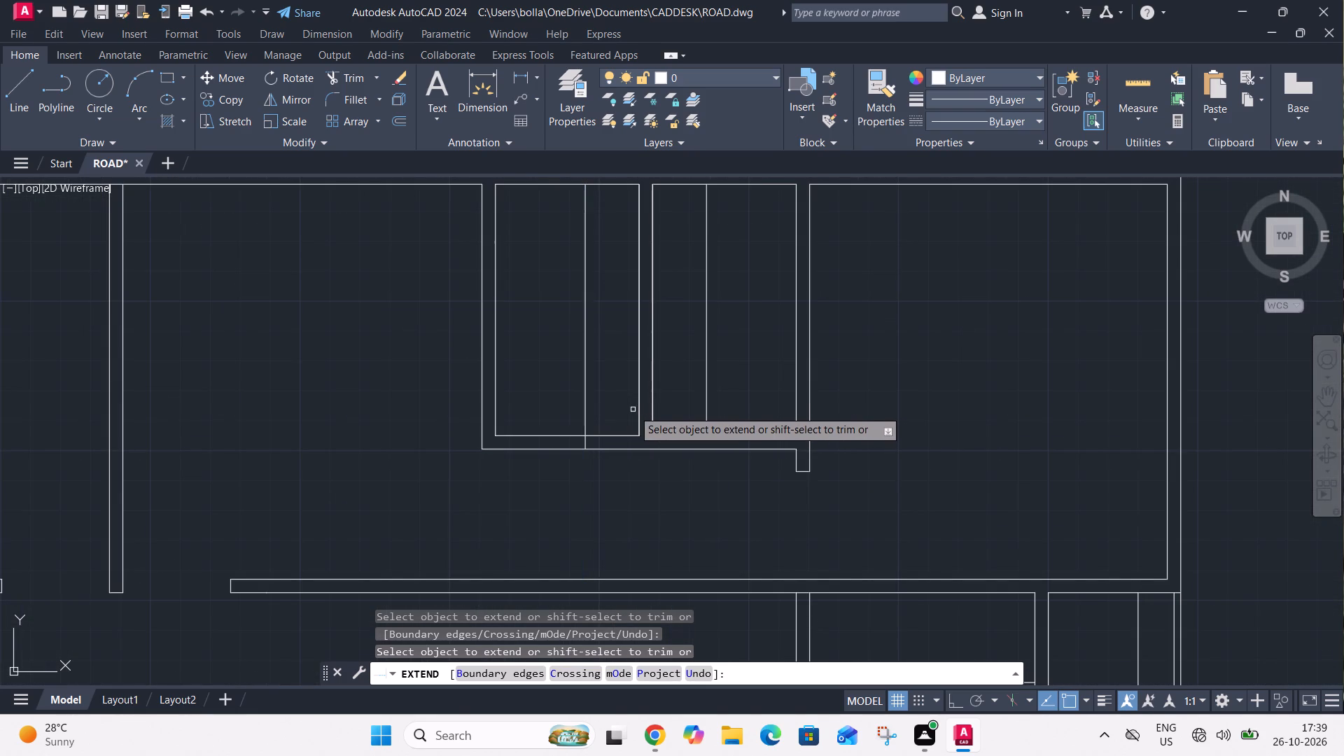
pyautogui.click(496, 422)
pyautogui.click(706, 419)
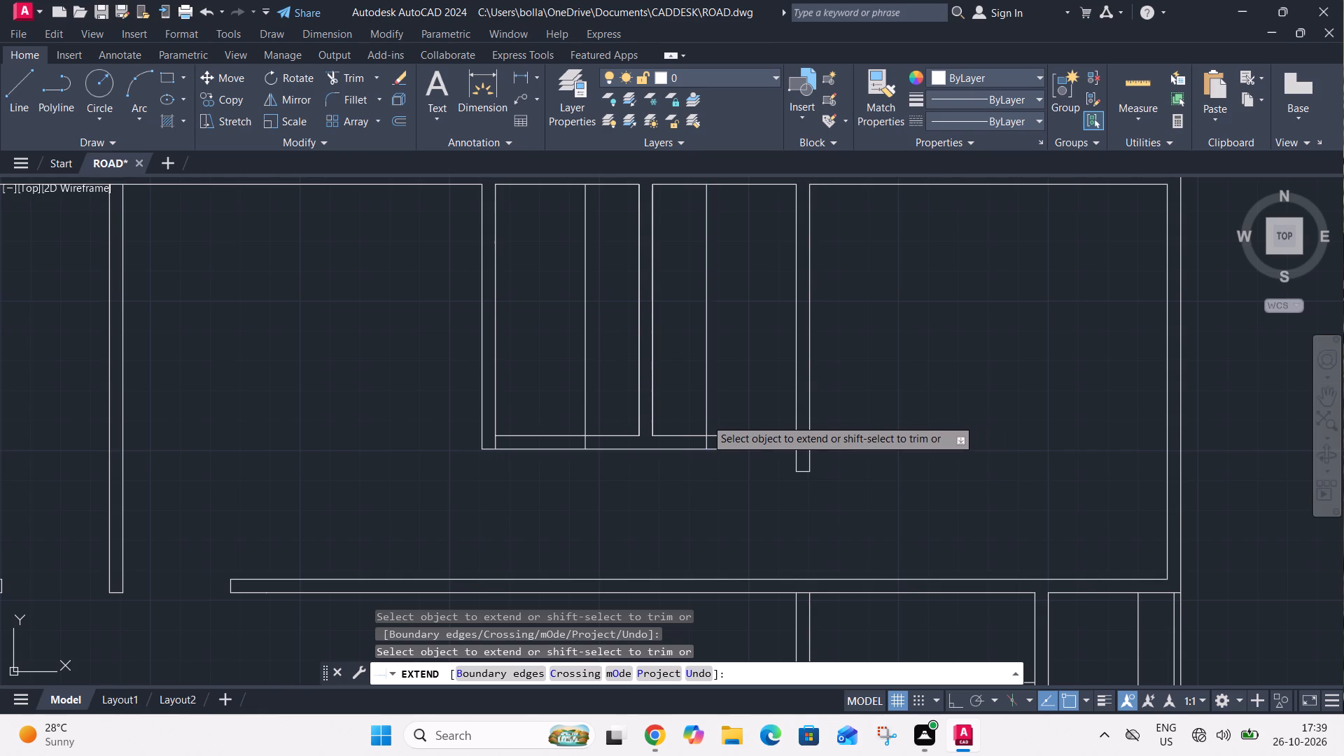
pyautogui.click(794, 426)
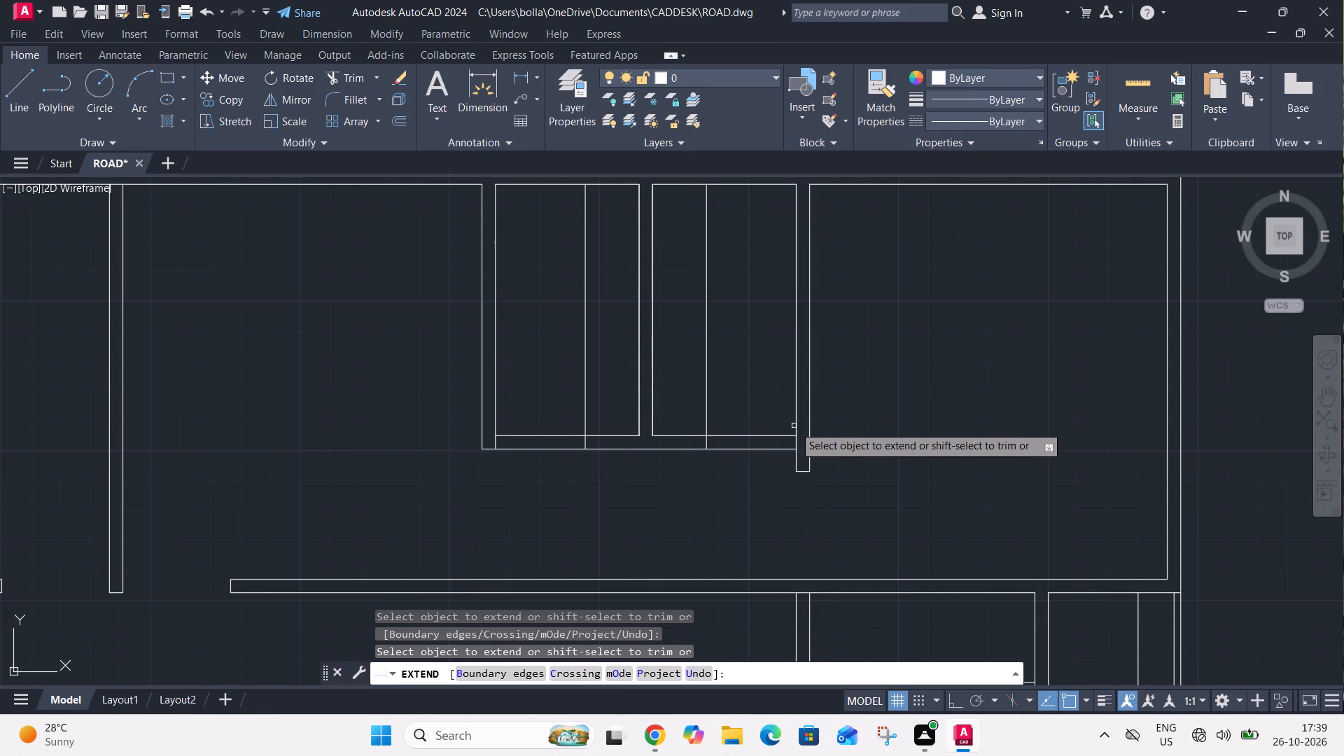
# Extend the two upper left small rooms' vertical offset lines and inner side wall lines down to the bottom wall's lower line.
pyautogui.scroll(-2, 794, 426)
pyautogui.scroll(2, 344, 426)
pyautogui.click(343, 426)
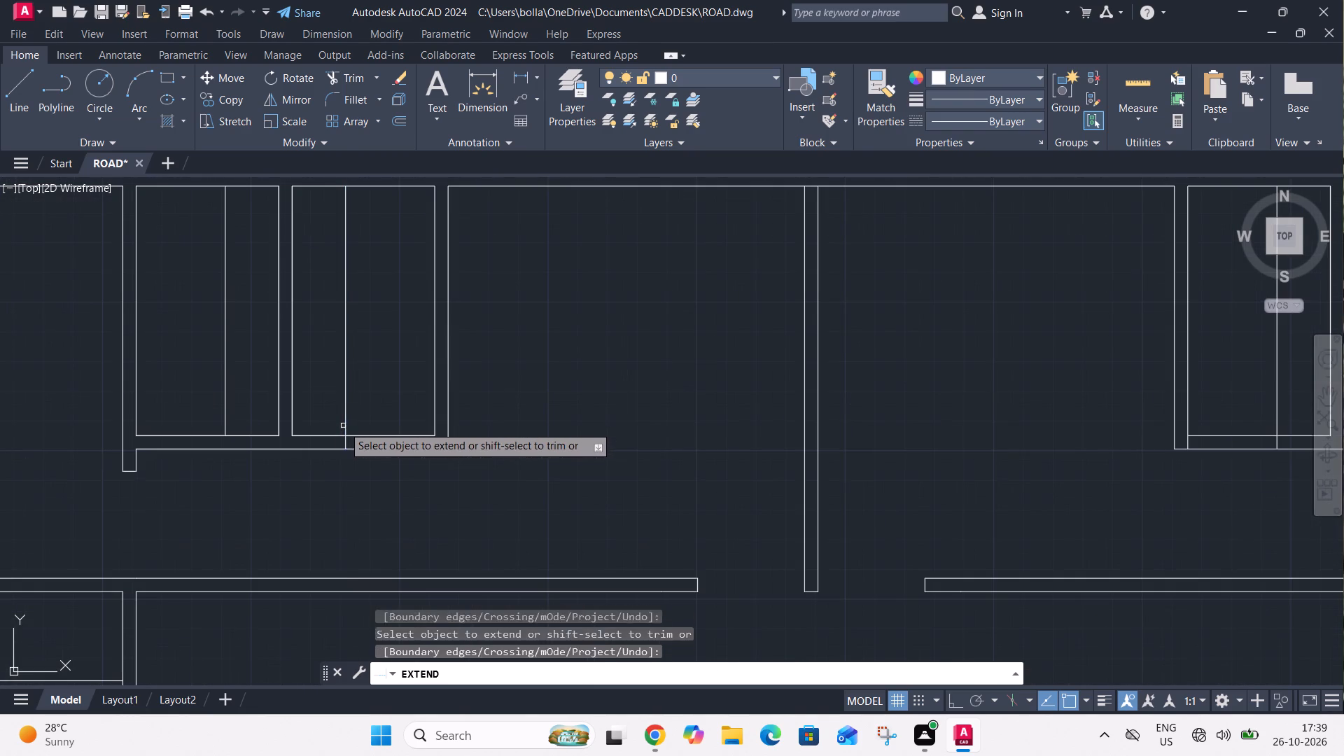
pyautogui.click(437, 422)
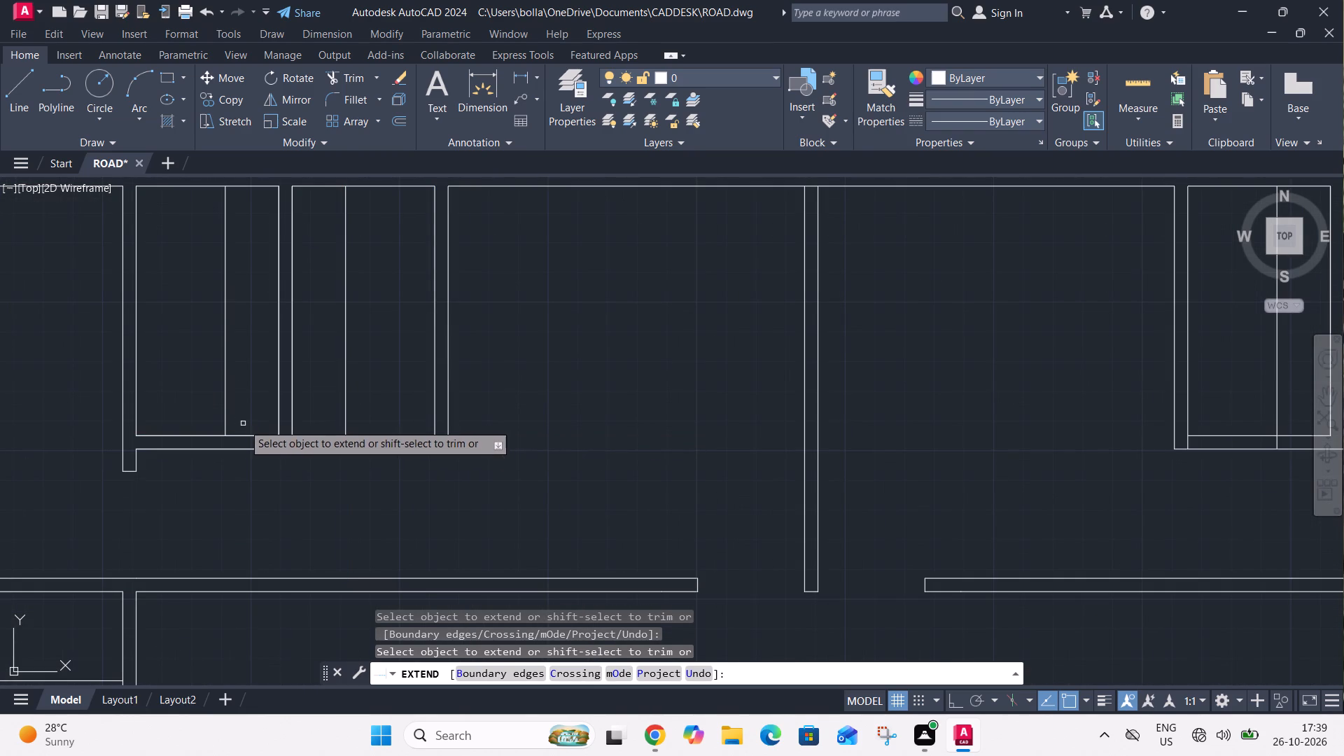
pyautogui.click(226, 421)
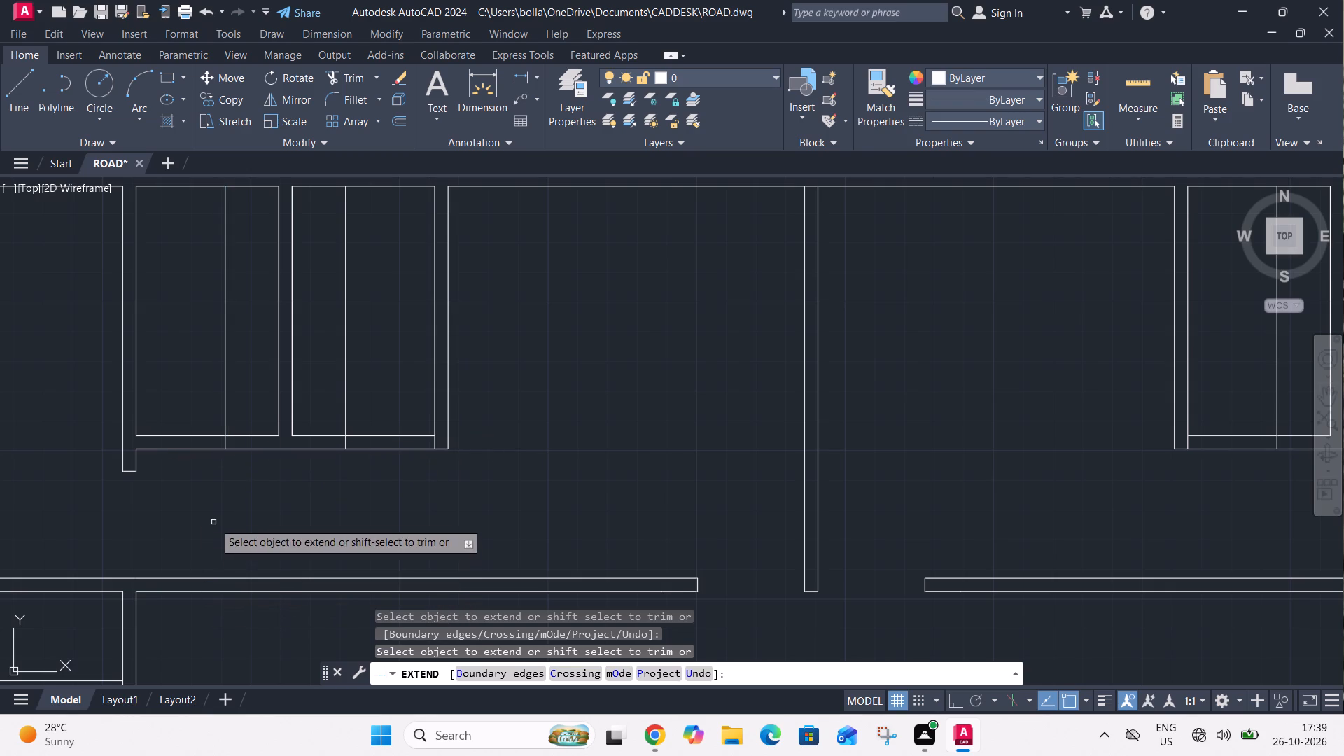
pyautogui.click(134, 426)
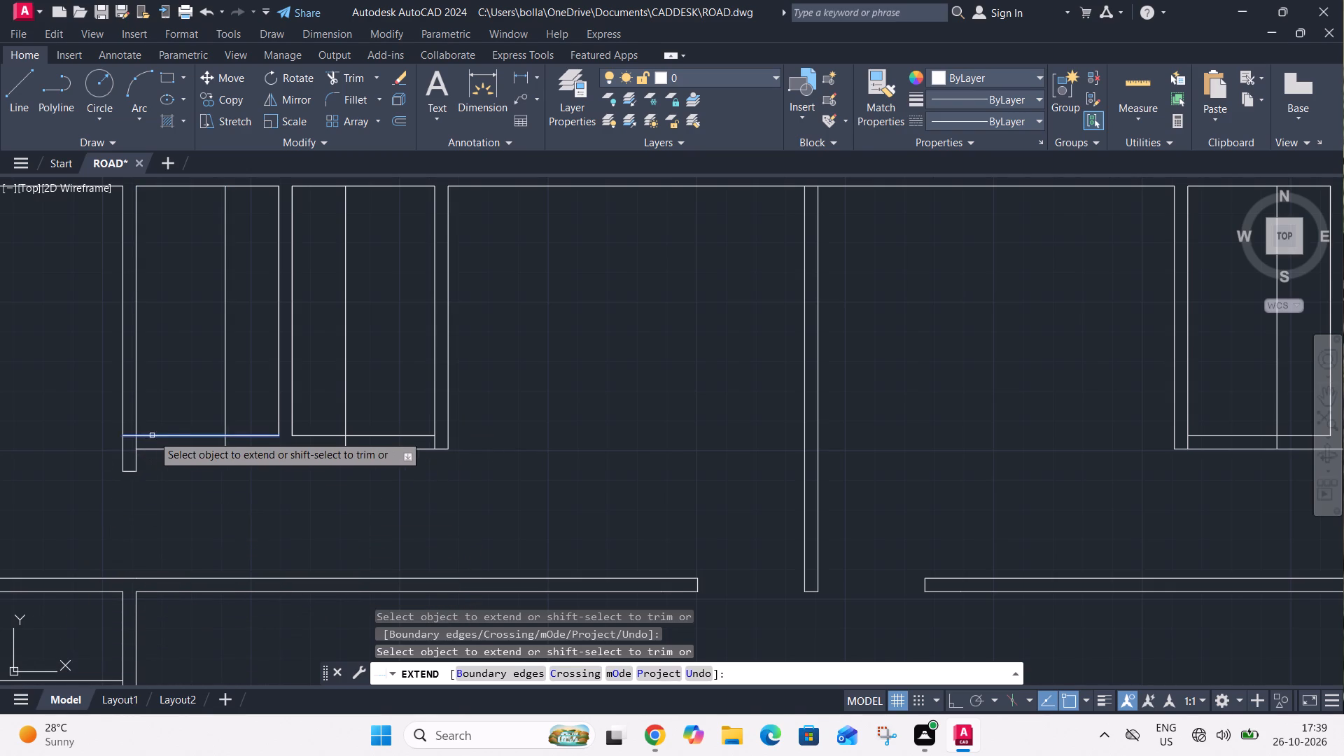
# Extend the left passage small rooms' offset lines and adjoining wall lines across the thickness of the walls they meet.
pyautogui.scroll(-3, 183, 425)
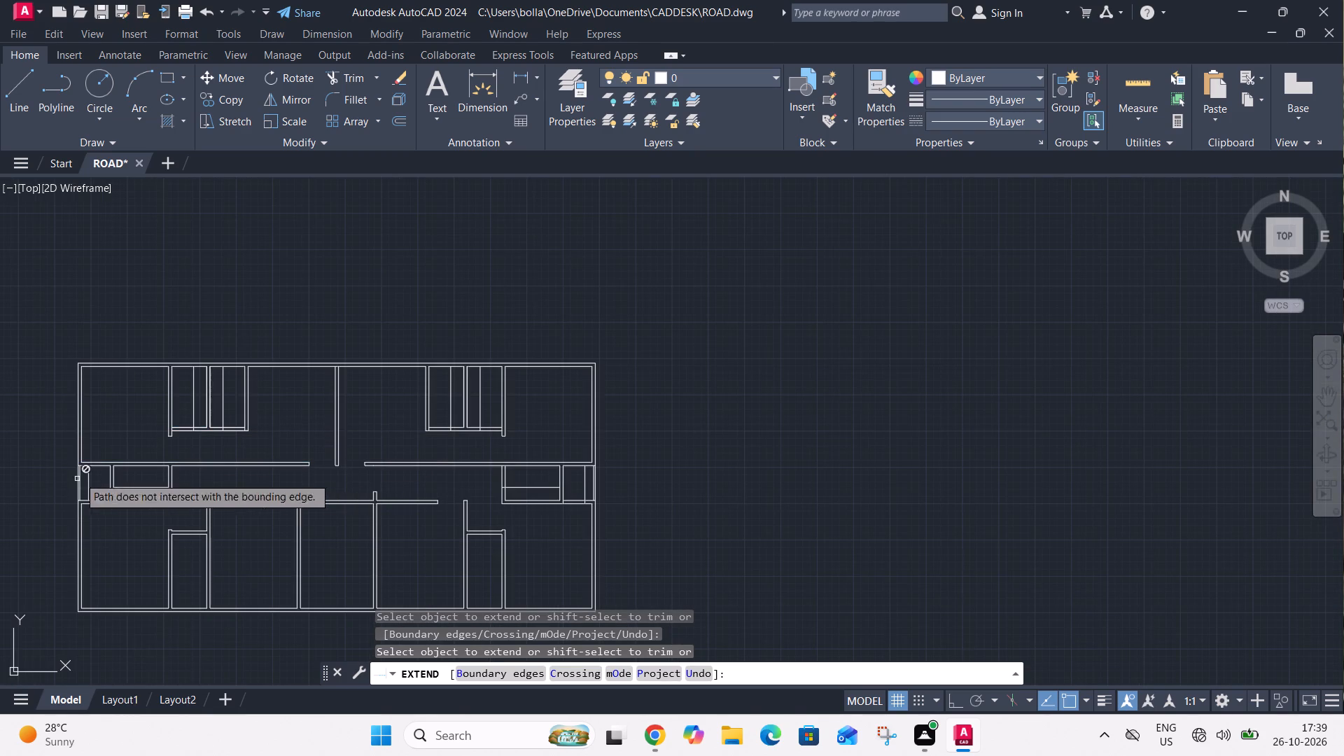
pyautogui.scroll(2, 83, 472)
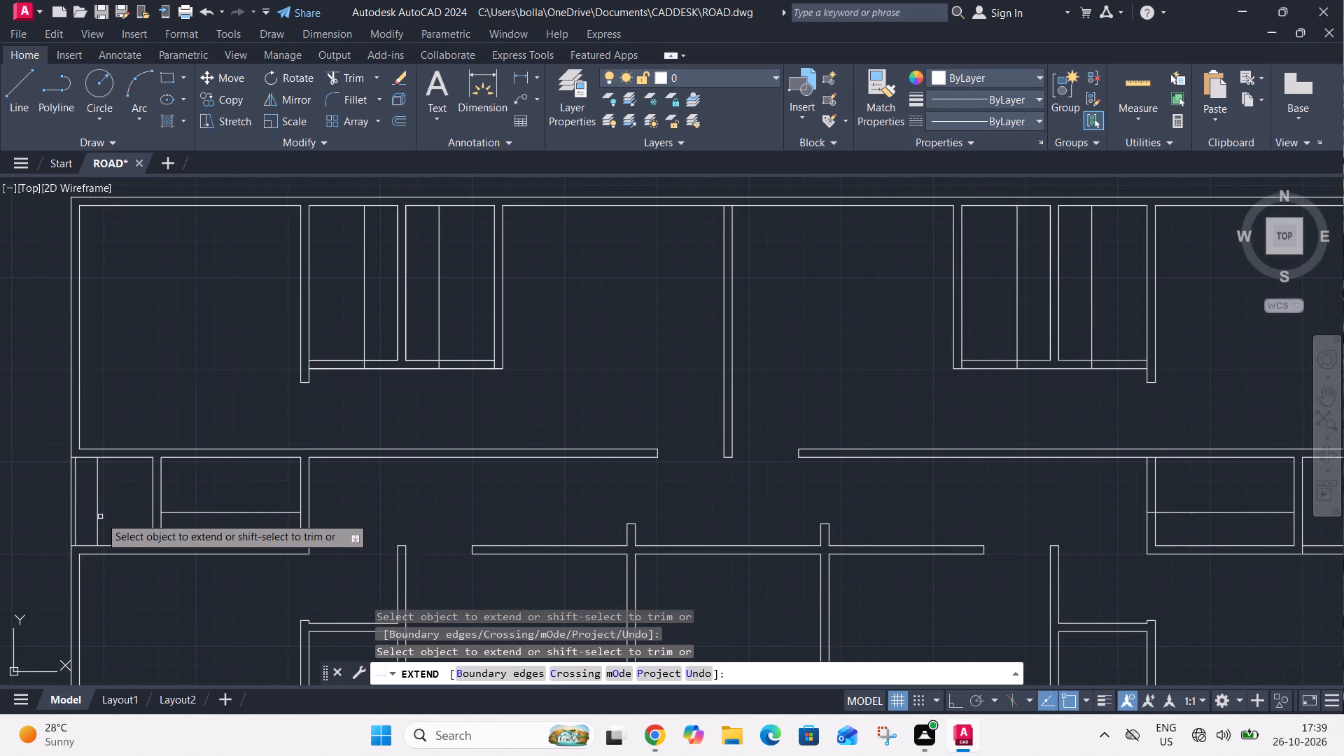
pyautogui.click(99, 524)
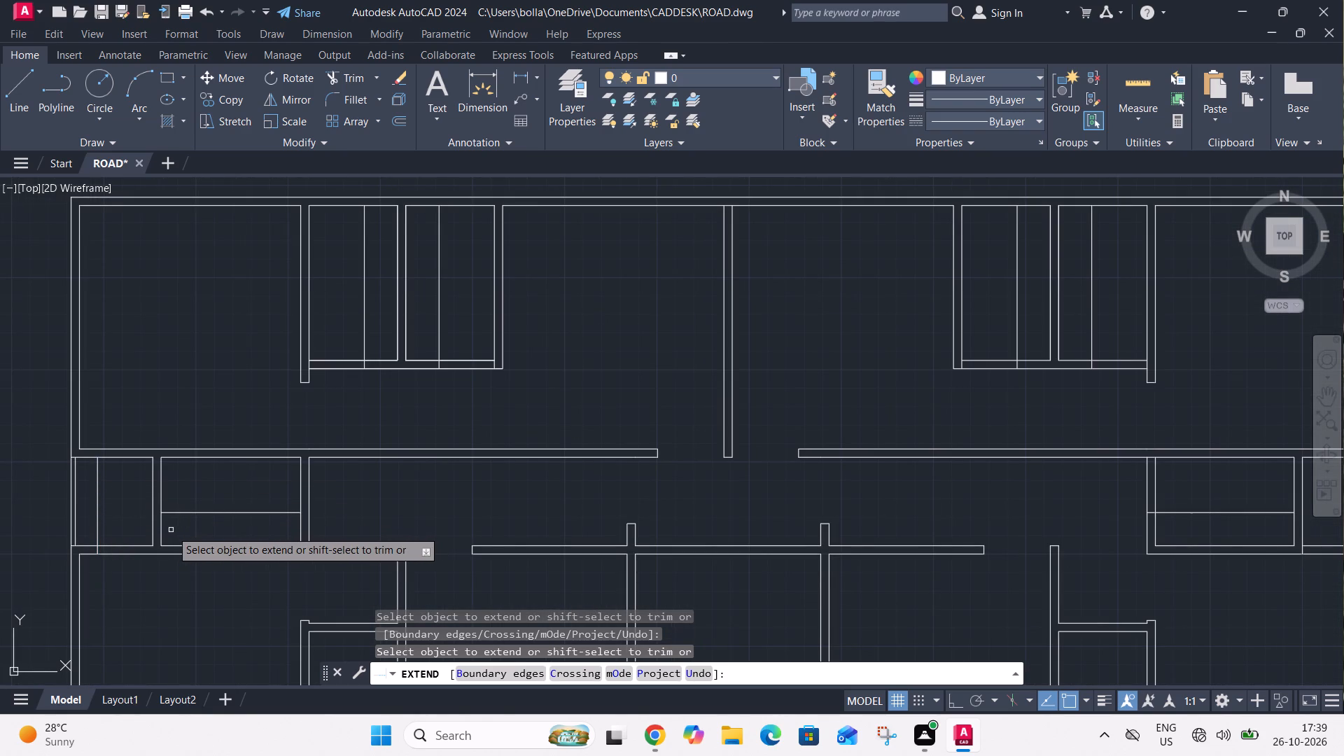
pyautogui.click(153, 538)
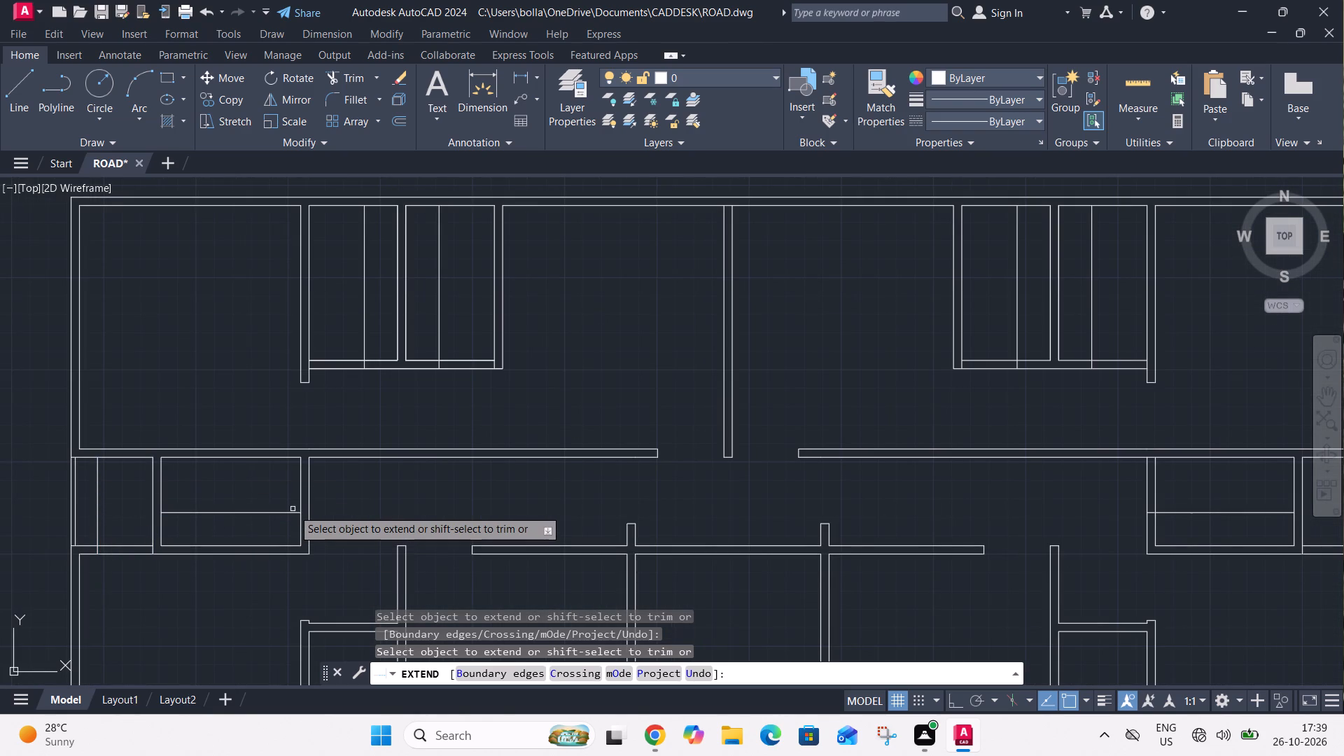
pyautogui.click(290, 514)
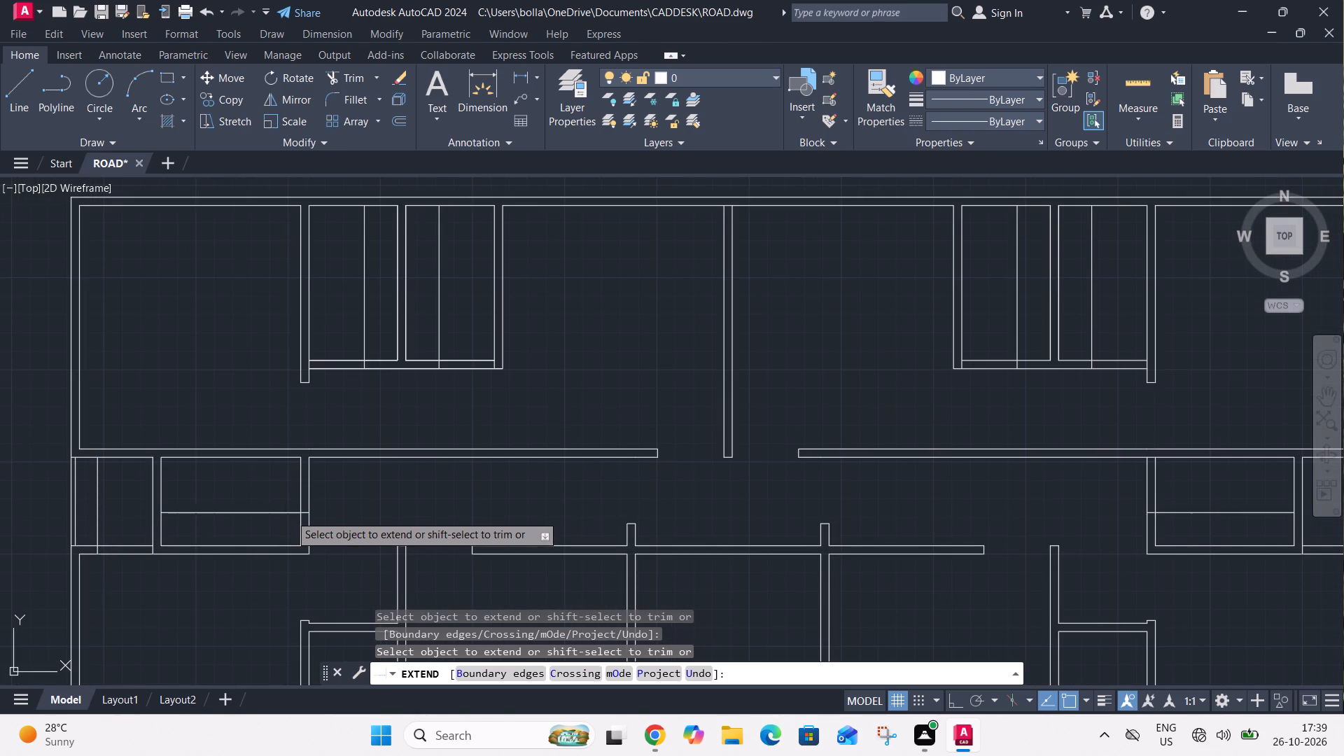
pyautogui.click(279, 457)
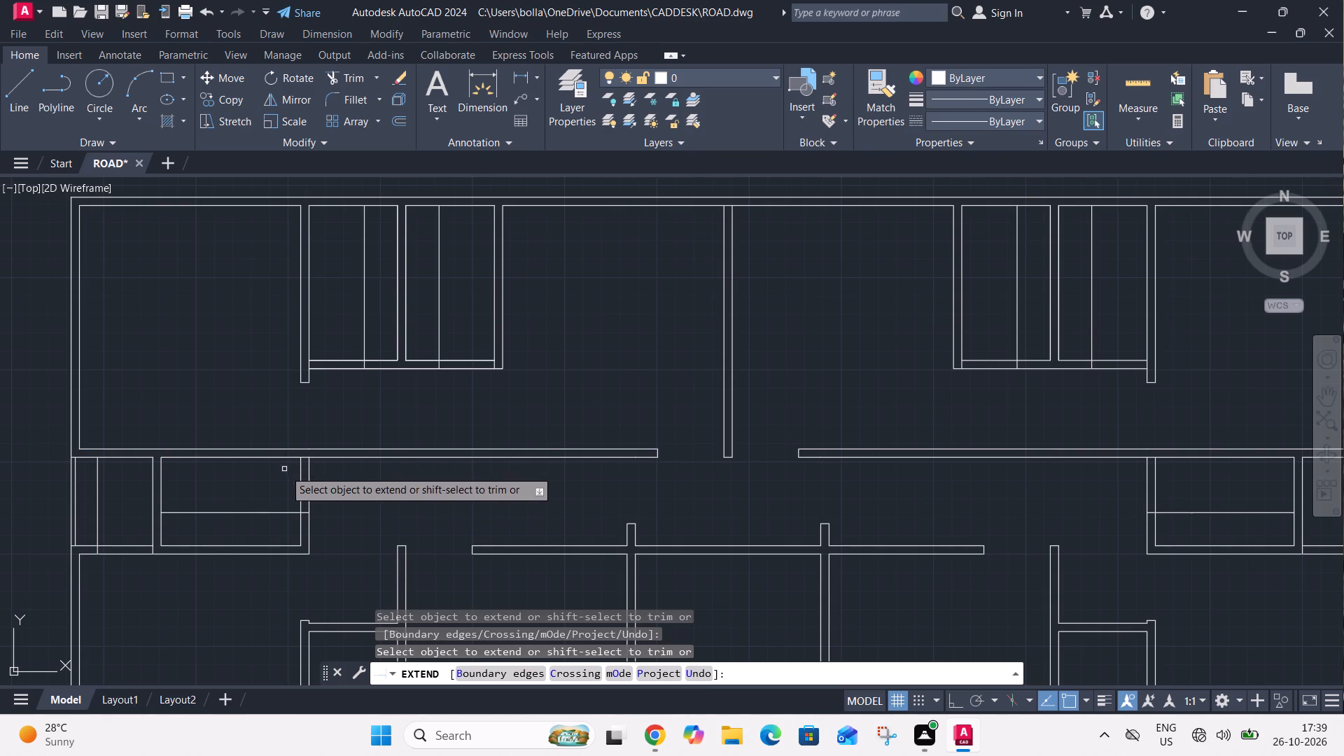
pyautogui.press('Escape')
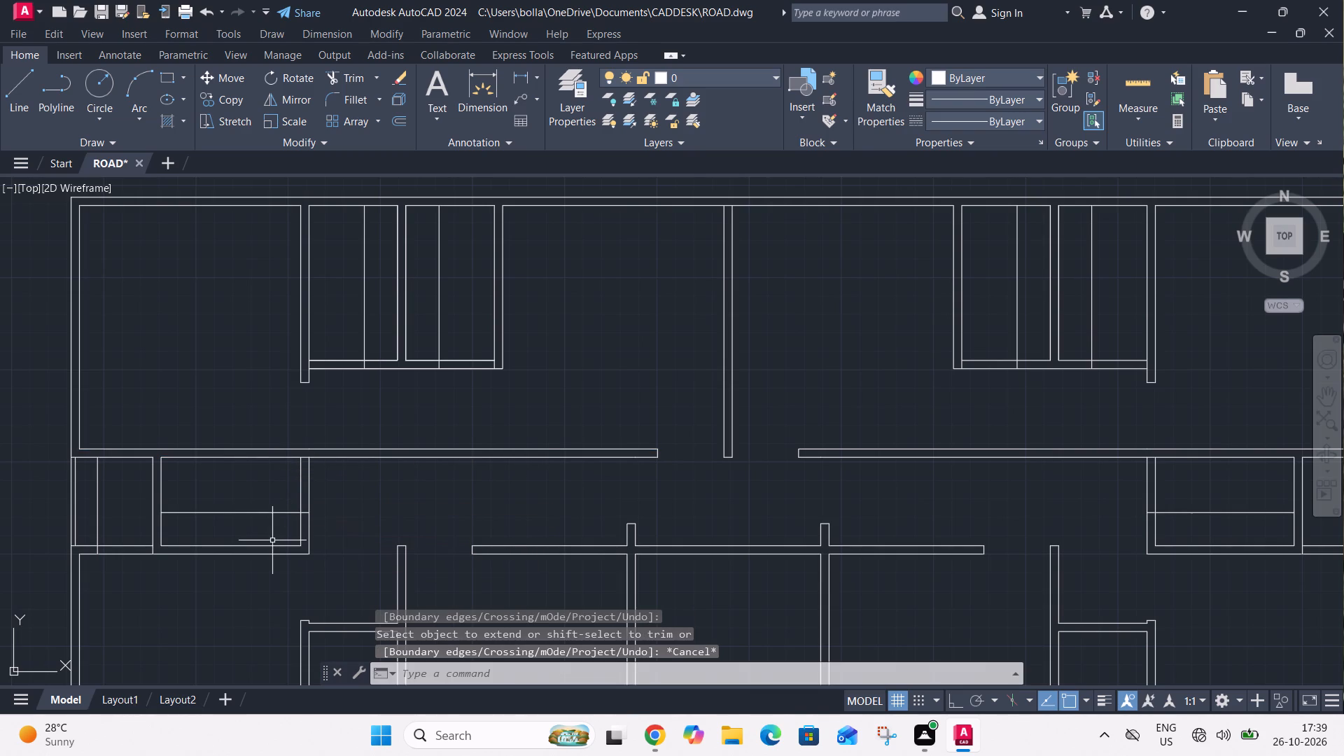
# Trim 2'6" openings in the left passage's inner room side wall and outer room bottom wall, removing both leftover offset lines.
pyautogui.write('TR')
pyautogui.press('space')
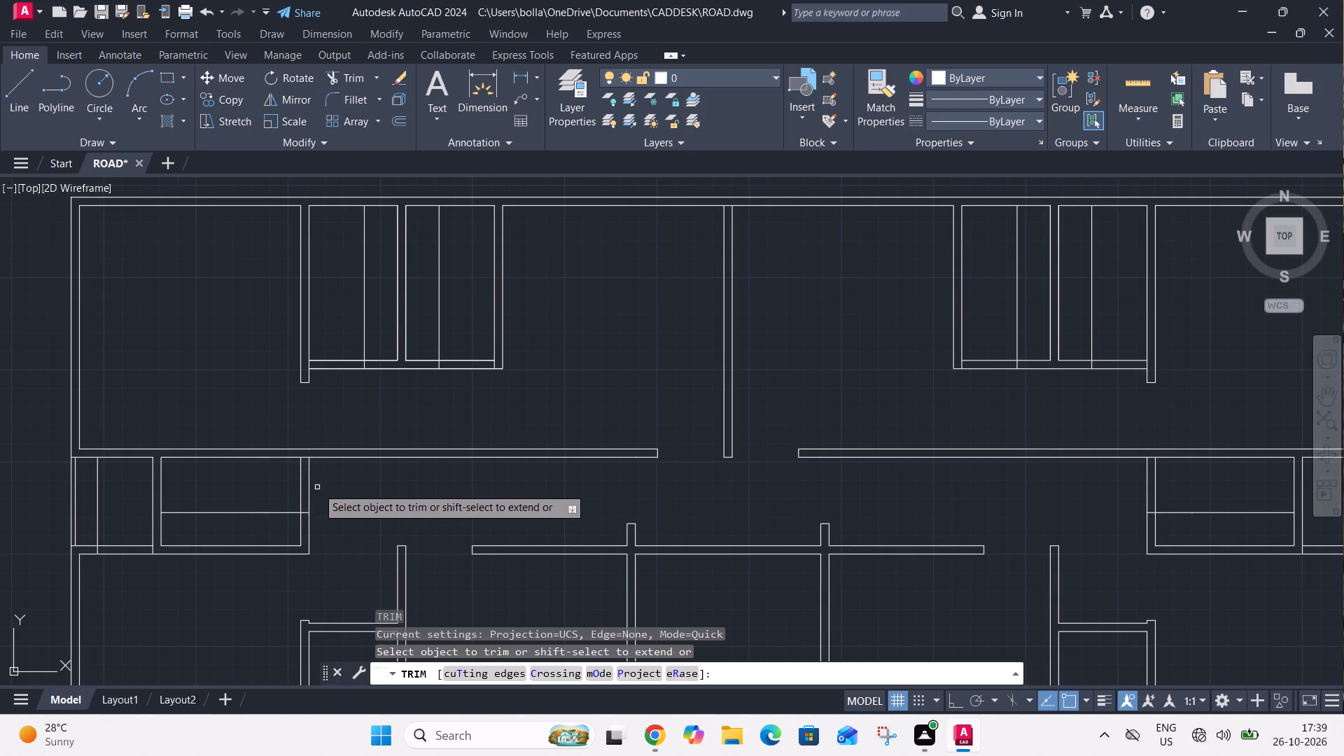
pyautogui.click(317, 487)
pyautogui.click(291, 496)
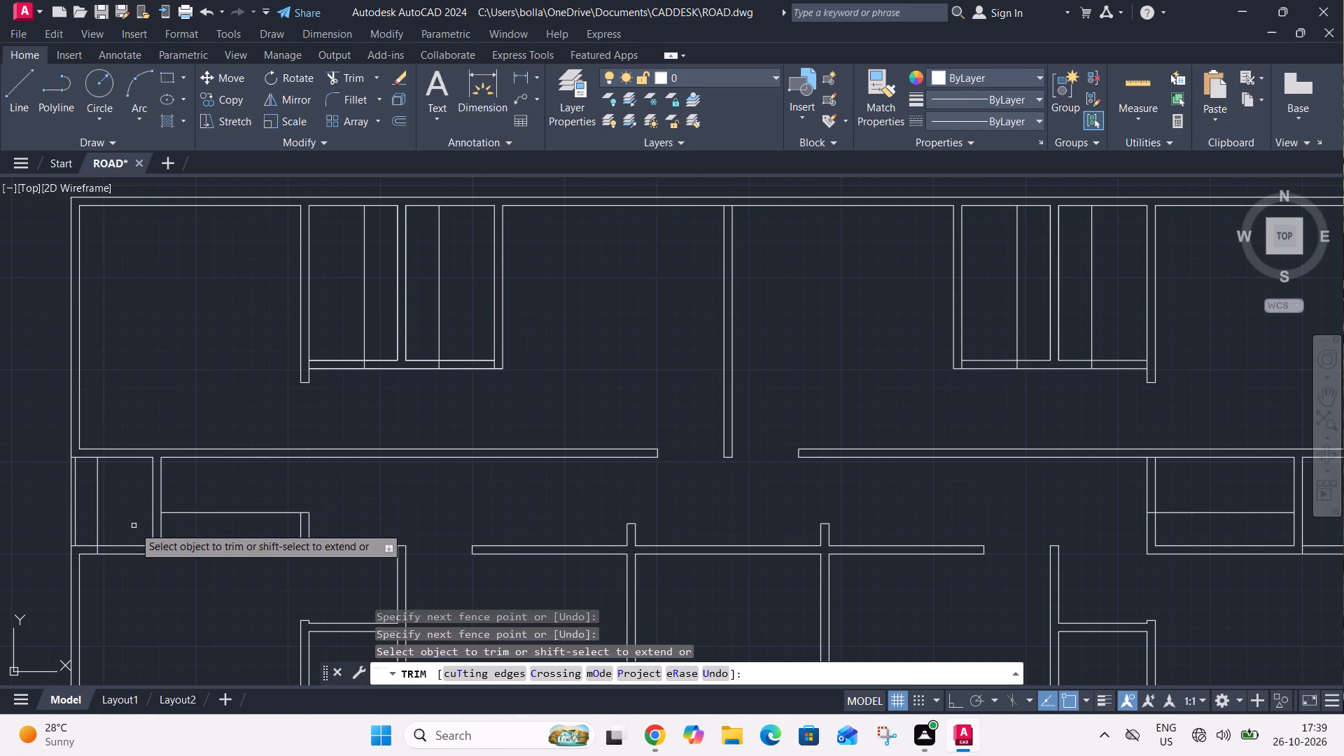
pyautogui.click(134, 526)
pyautogui.click(133, 559)
pyautogui.click(220, 516)
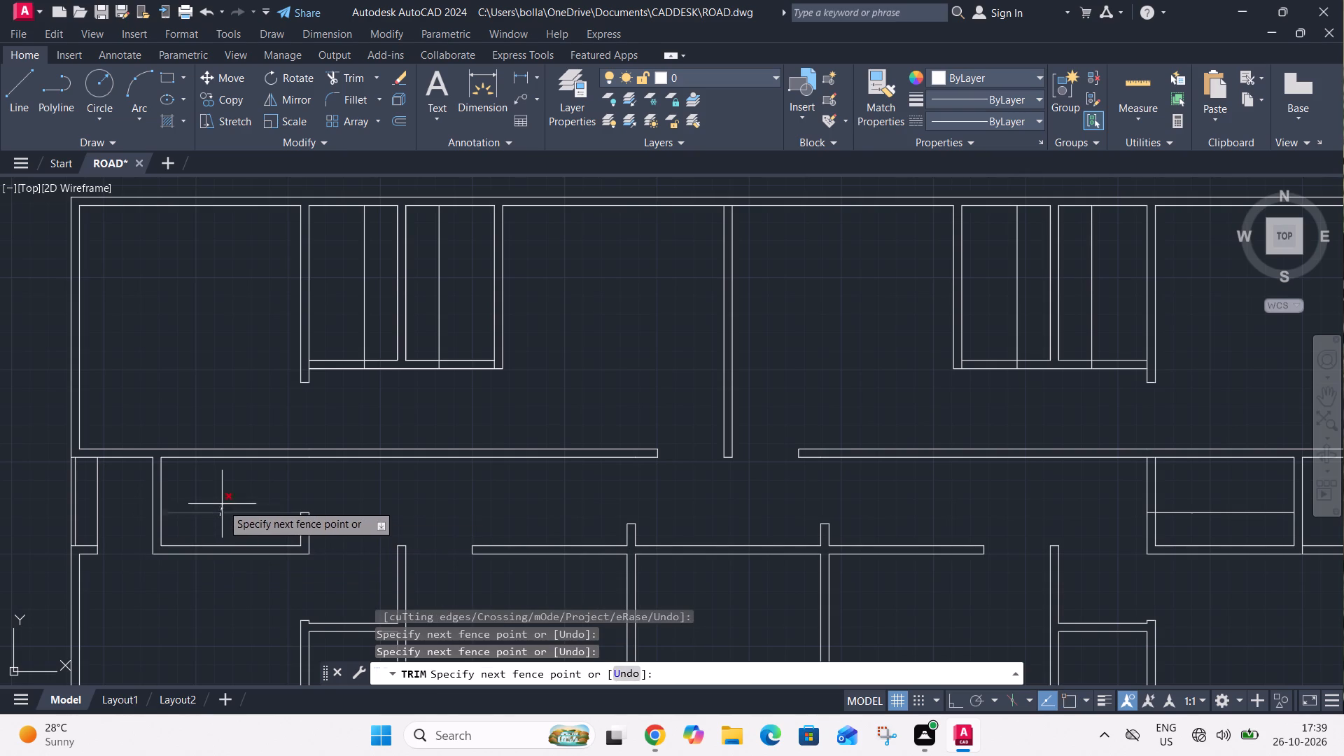
pyautogui.click(222, 504)
pyautogui.click(122, 517)
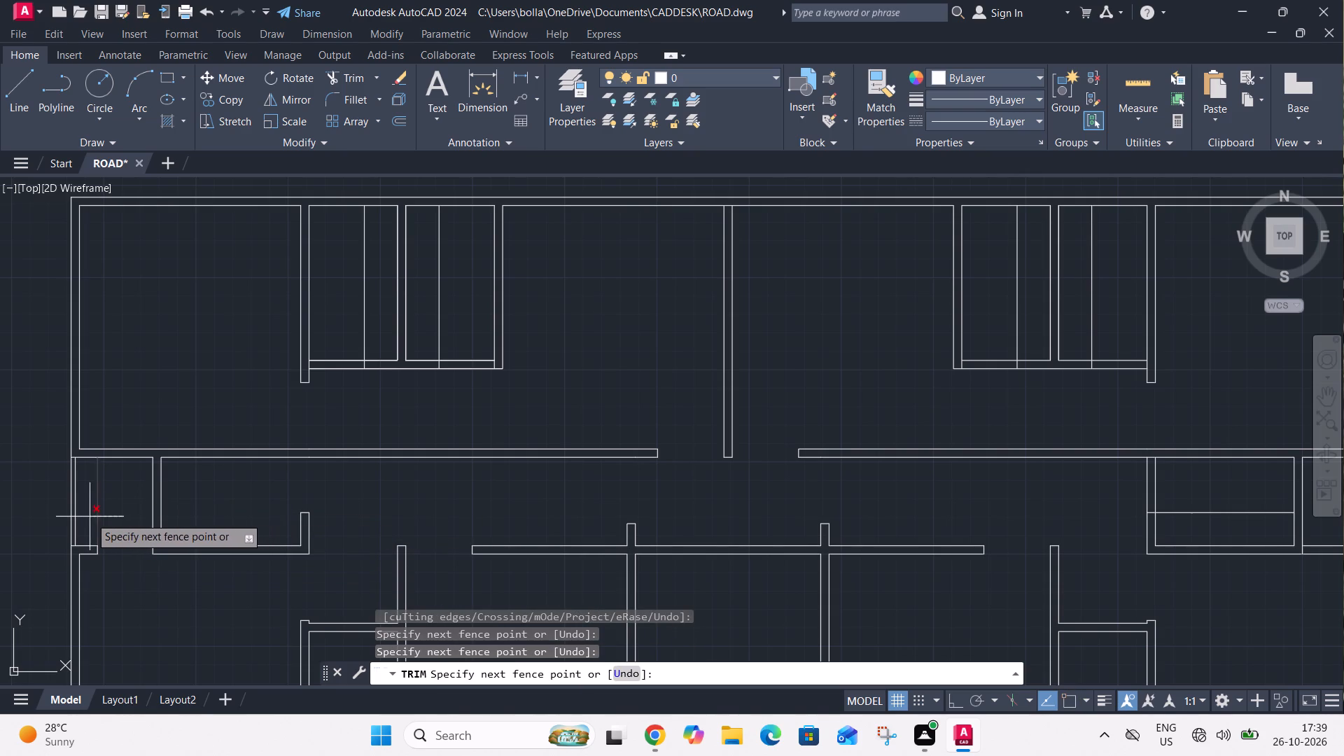
pyautogui.click(90, 517)
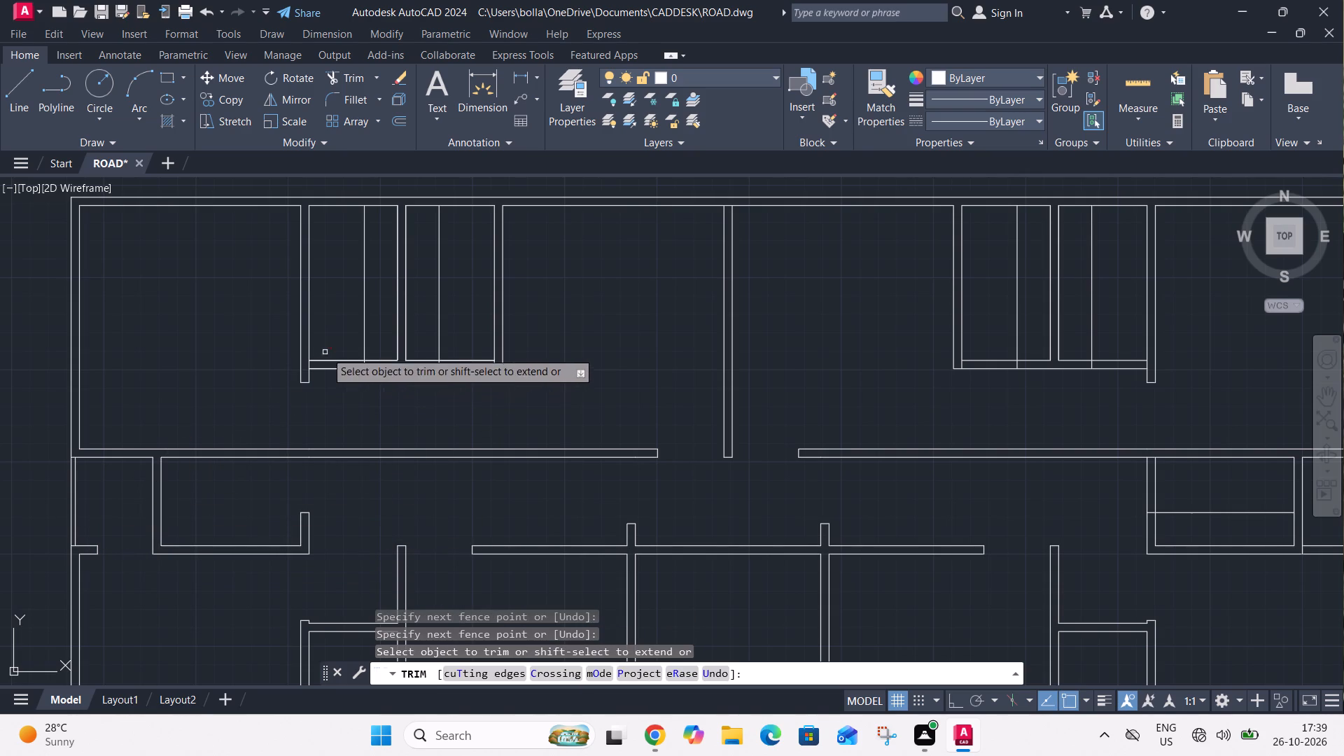
# Trim 2'6" openings in the bottom walls of the two upper left small rooms, removing both leftover vertical offset lines.
pyautogui.click(339, 346)
pyautogui.click(339, 374)
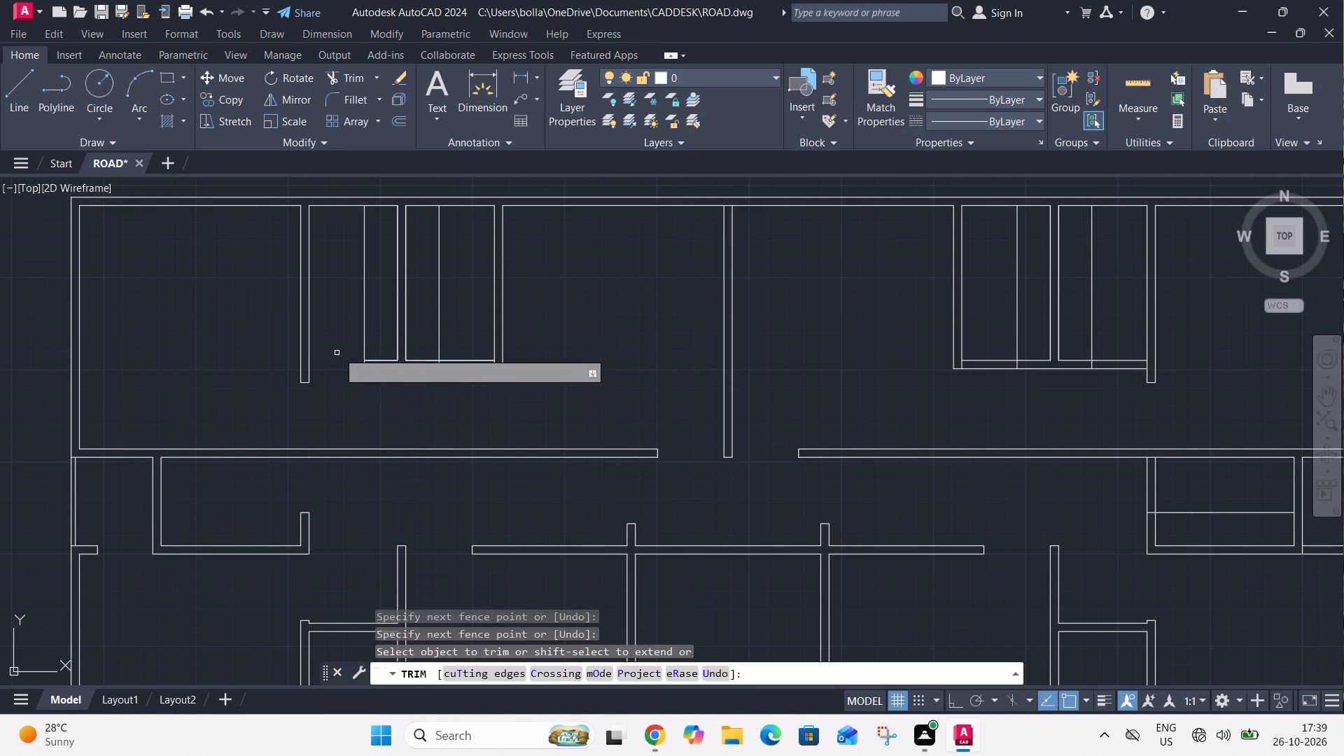
pyautogui.click(354, 344)
pyautogui.click(368, 344)
pyautogui.click(460, 330)
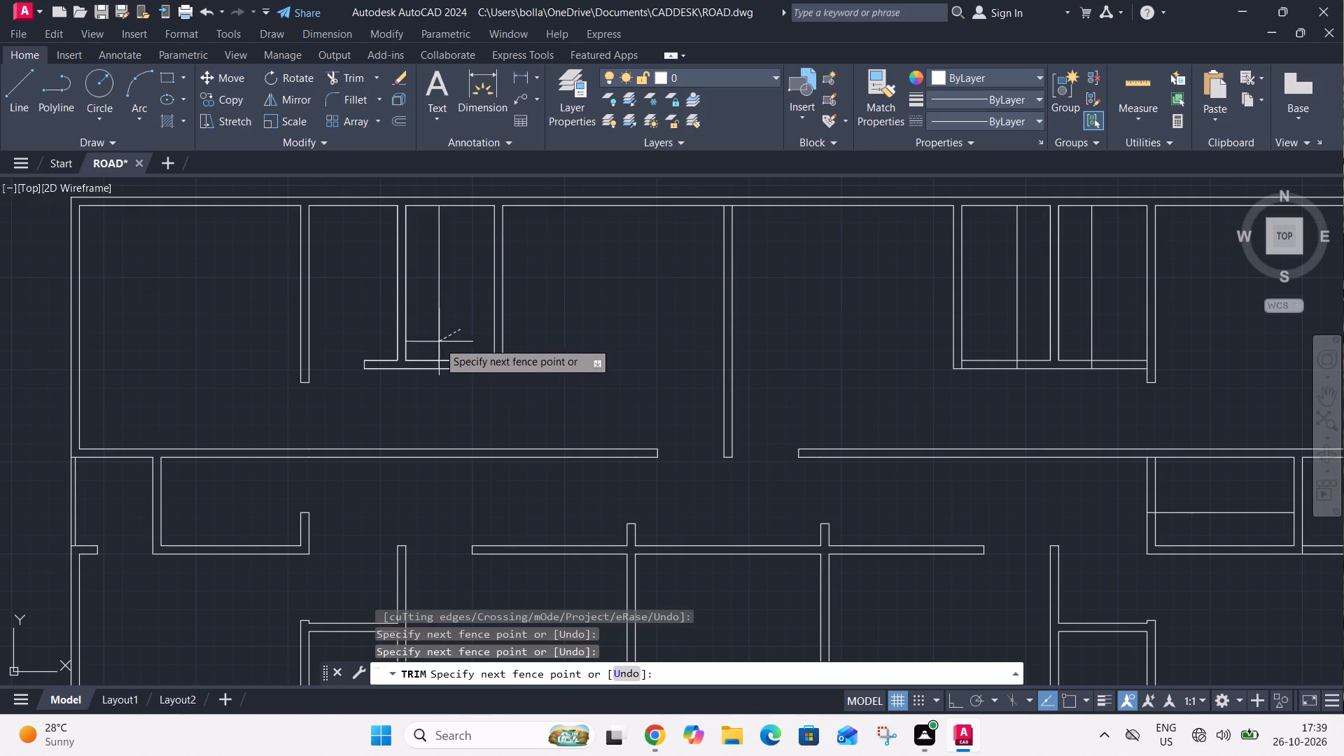
pyautogui.click(434, 342)
pyautogui.click(1343, 0)
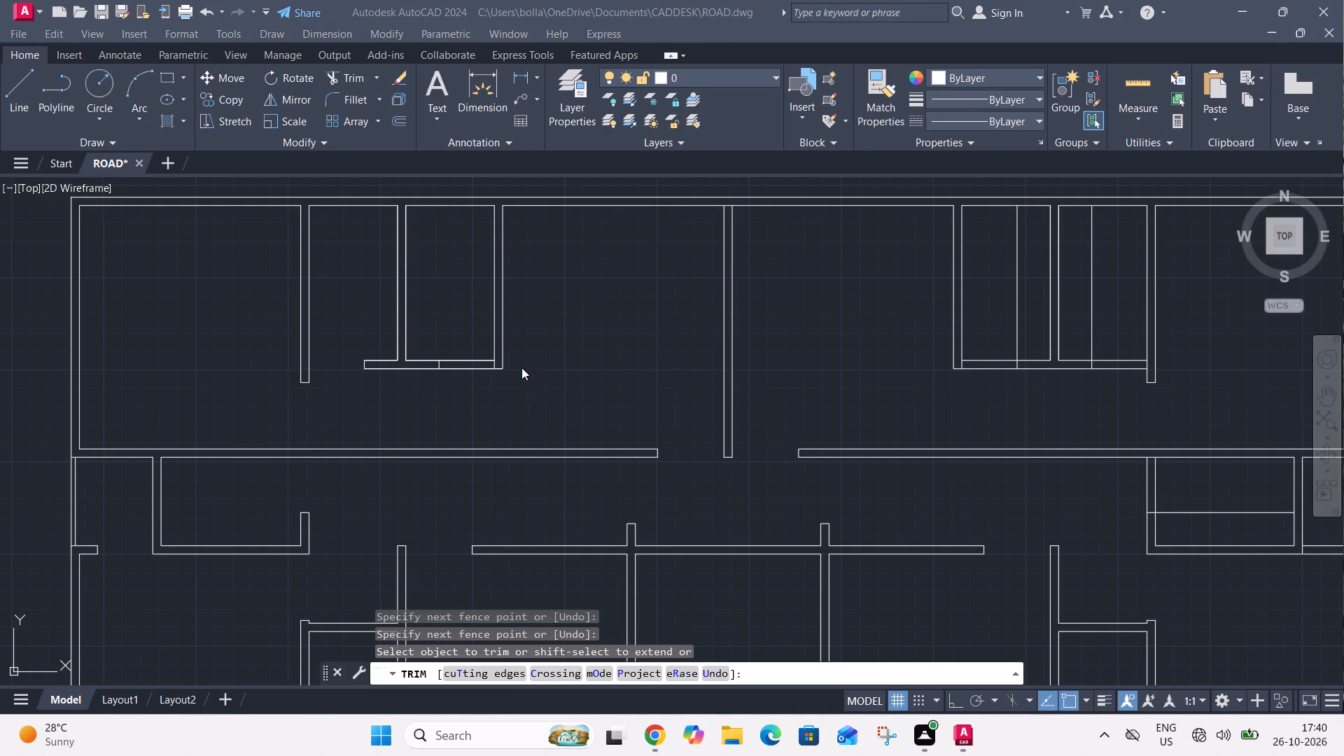
pyautogui.click(476, 350)
pyautogui.click(474, 355)
pyautogui.click(474, 370)
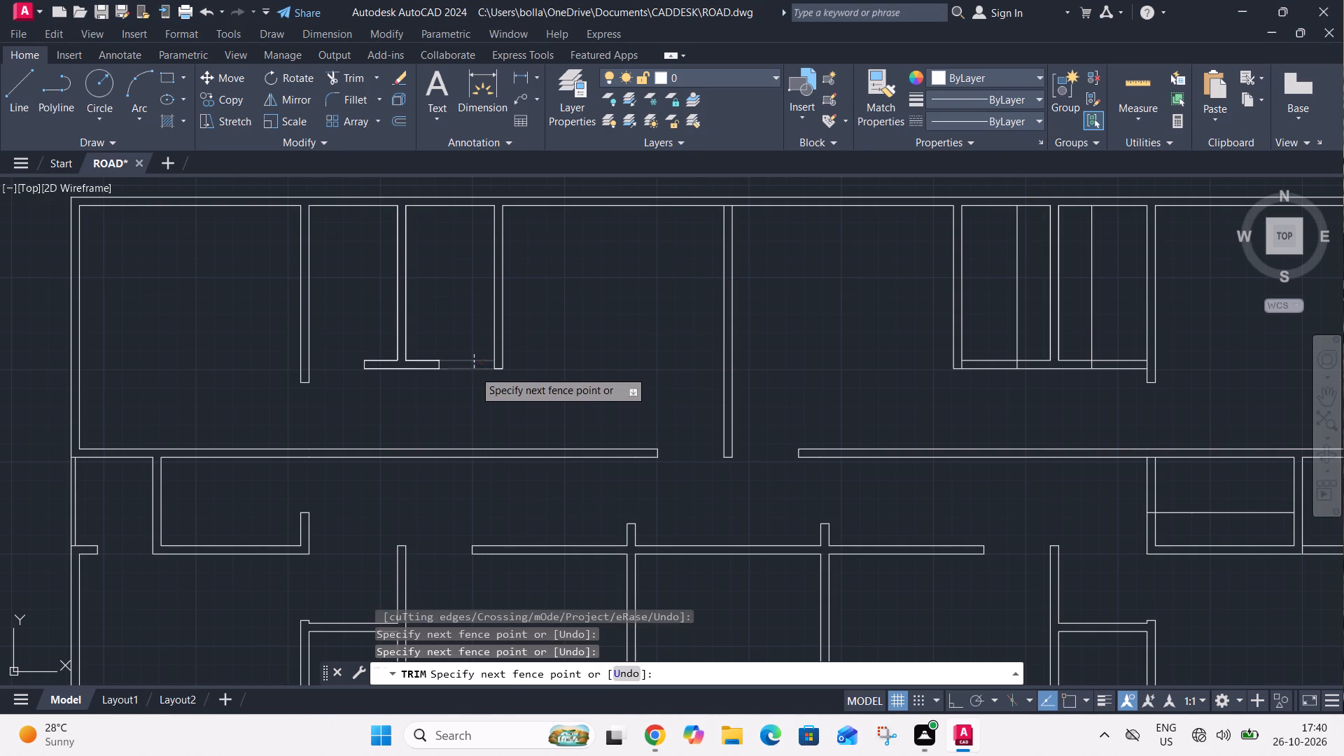
# Trim 2'6" openings in the bottom walls of the two upper right small rooms, removing both leftover vertical offset lines.
pyautogui.scroll(-2, 506, 375)
pyautogui.scroll(3, 712, 349)
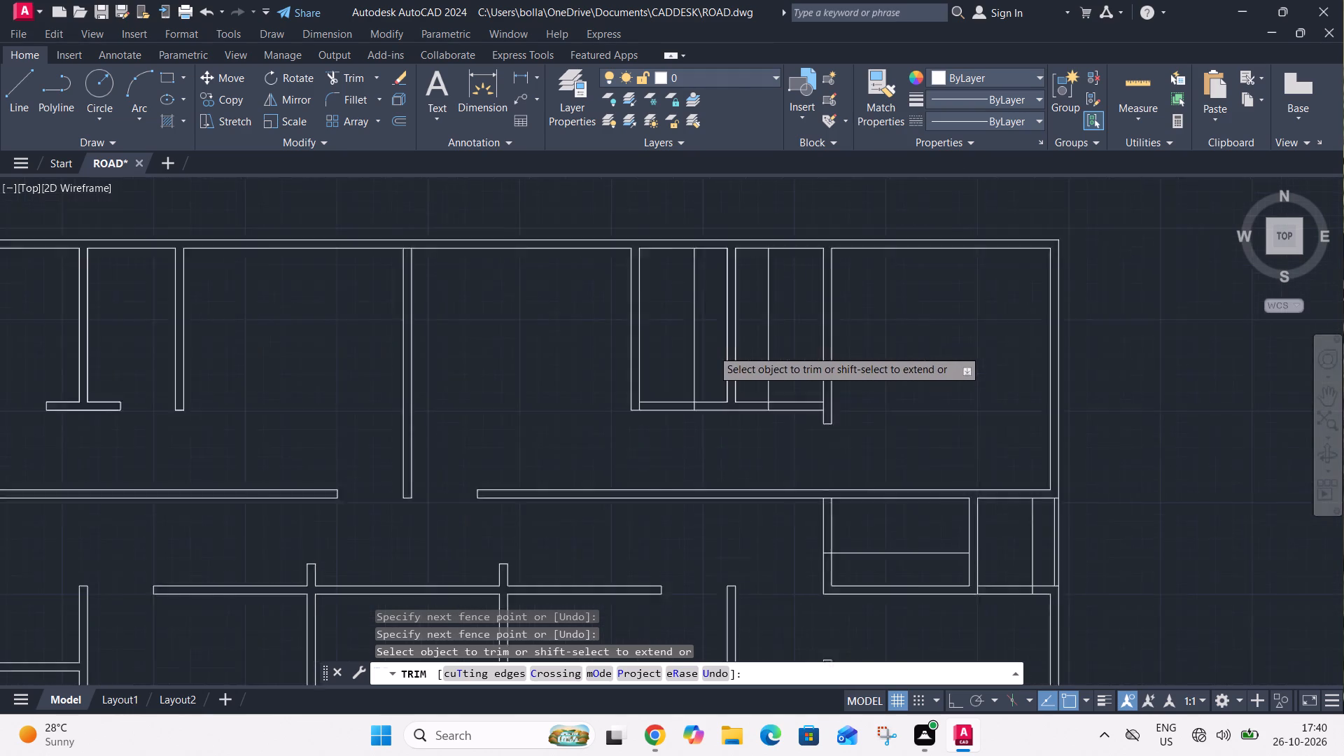
pyautogui.click(652, 393)
pyautogui.click(642, 454)
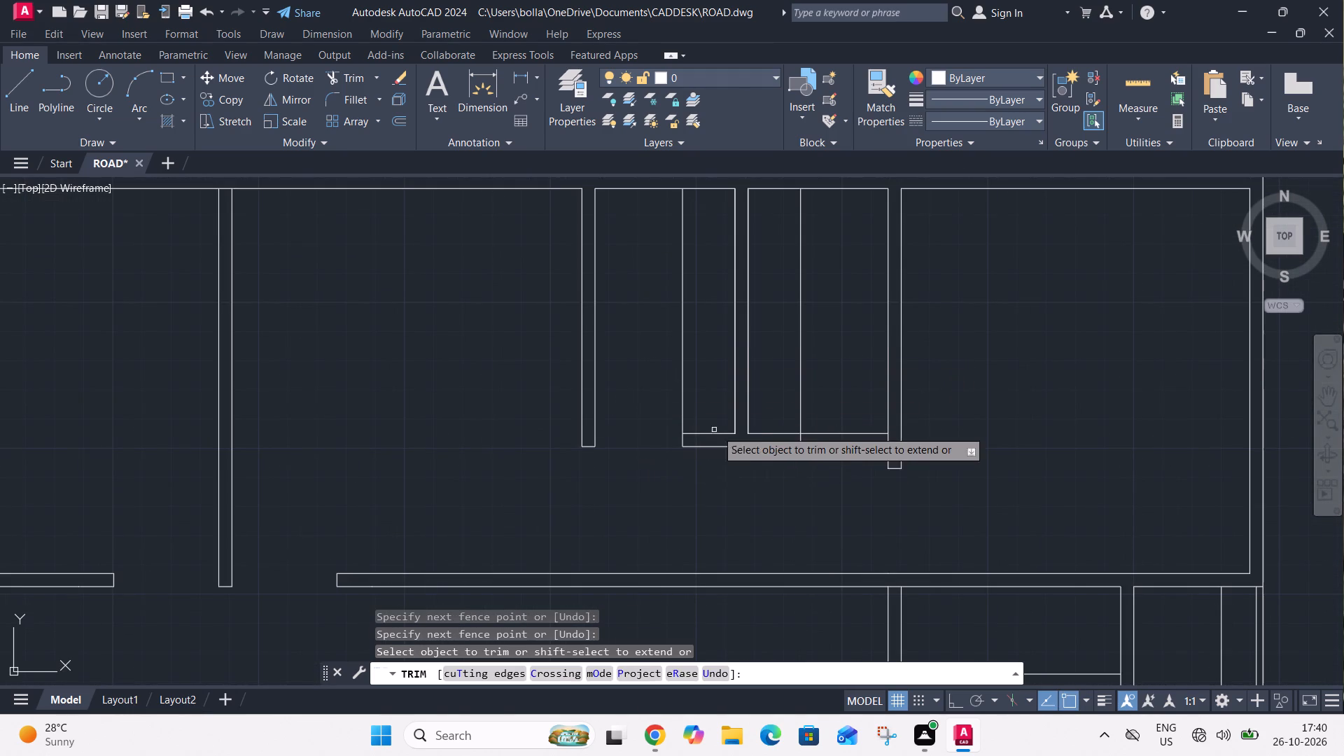
pyautogui.click(840, 409)
pyautogui.click(840, 453)
pyautogui.click(825, 414)
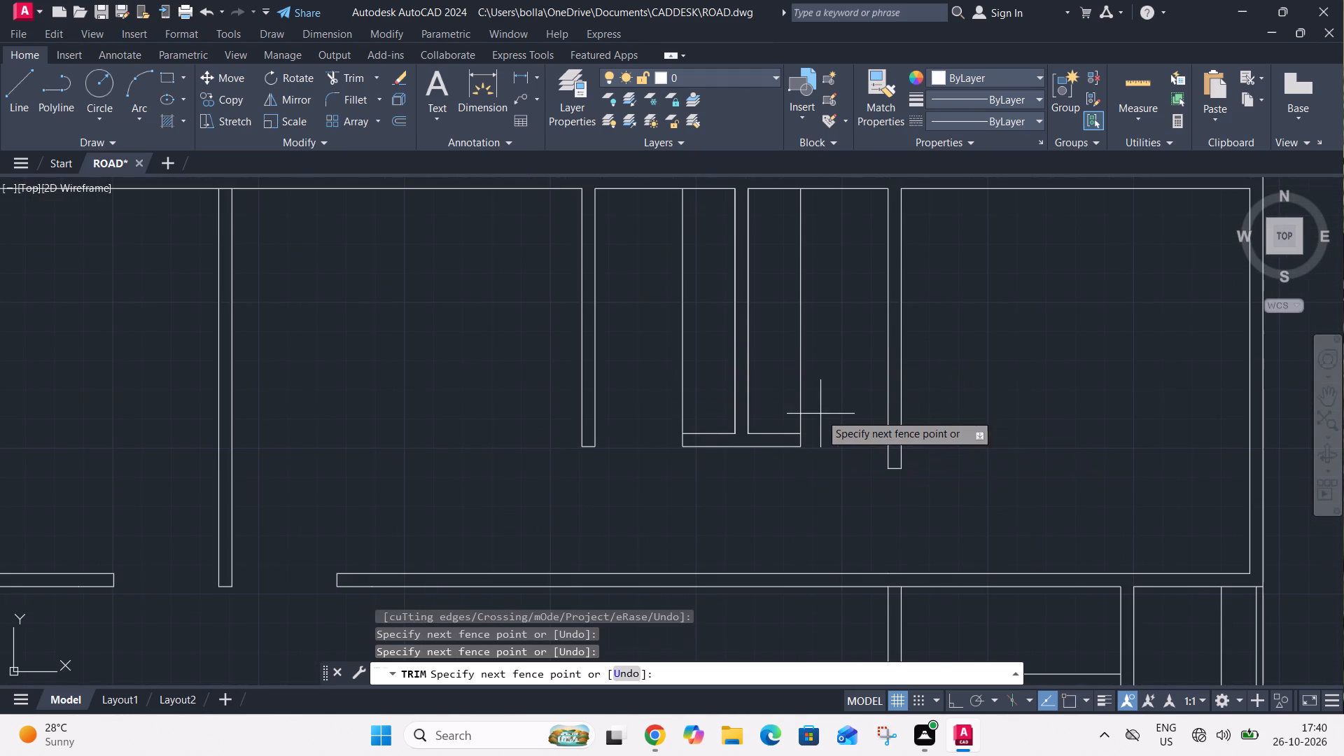
pyautogui.click(799, 416)
pyautogui.click(704, 422)
pyautogui.click(654, 422)
# Trim 2'6" openings in the right passage's inner room side wall and outer room bottom wall, removing both leftover offset lines.
pyautogui.scroll(-1, 654, 409)
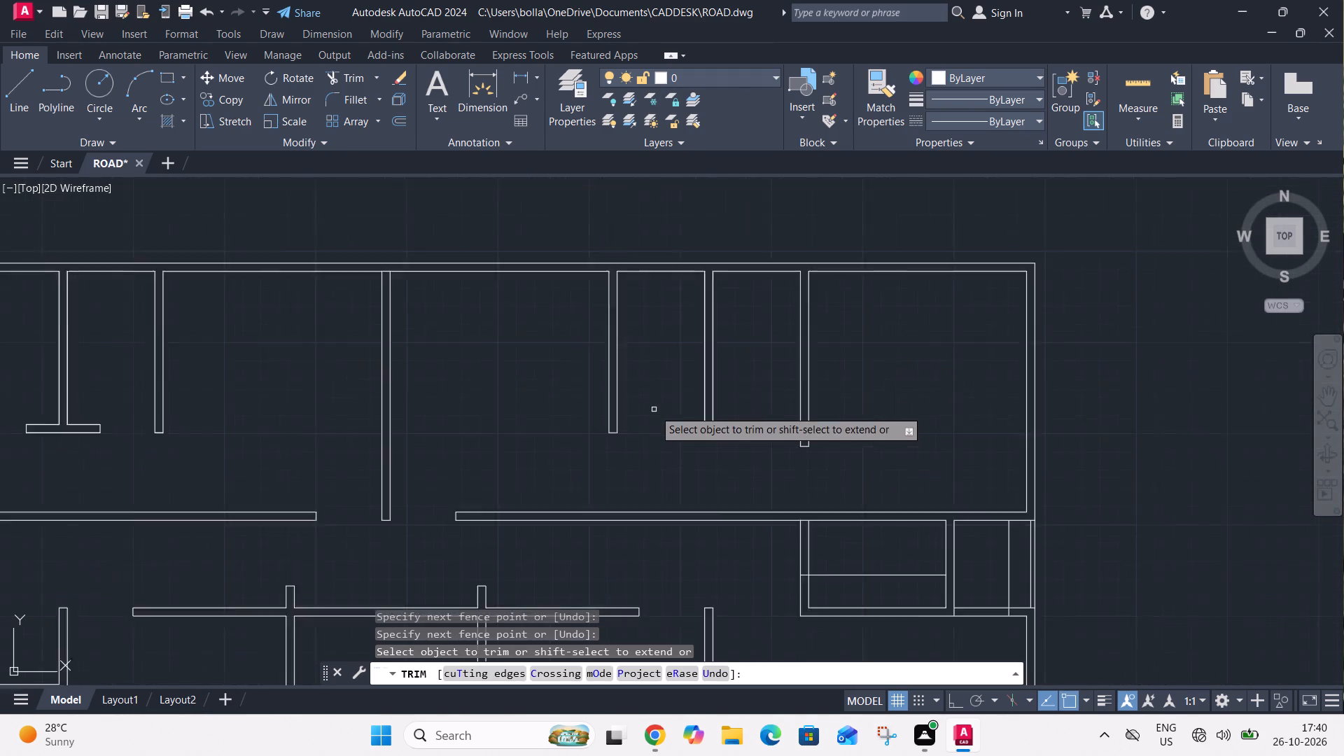
pyautogui.scroll(-2, 654, 409)
pyautogui.scroll(3, 736, 472)
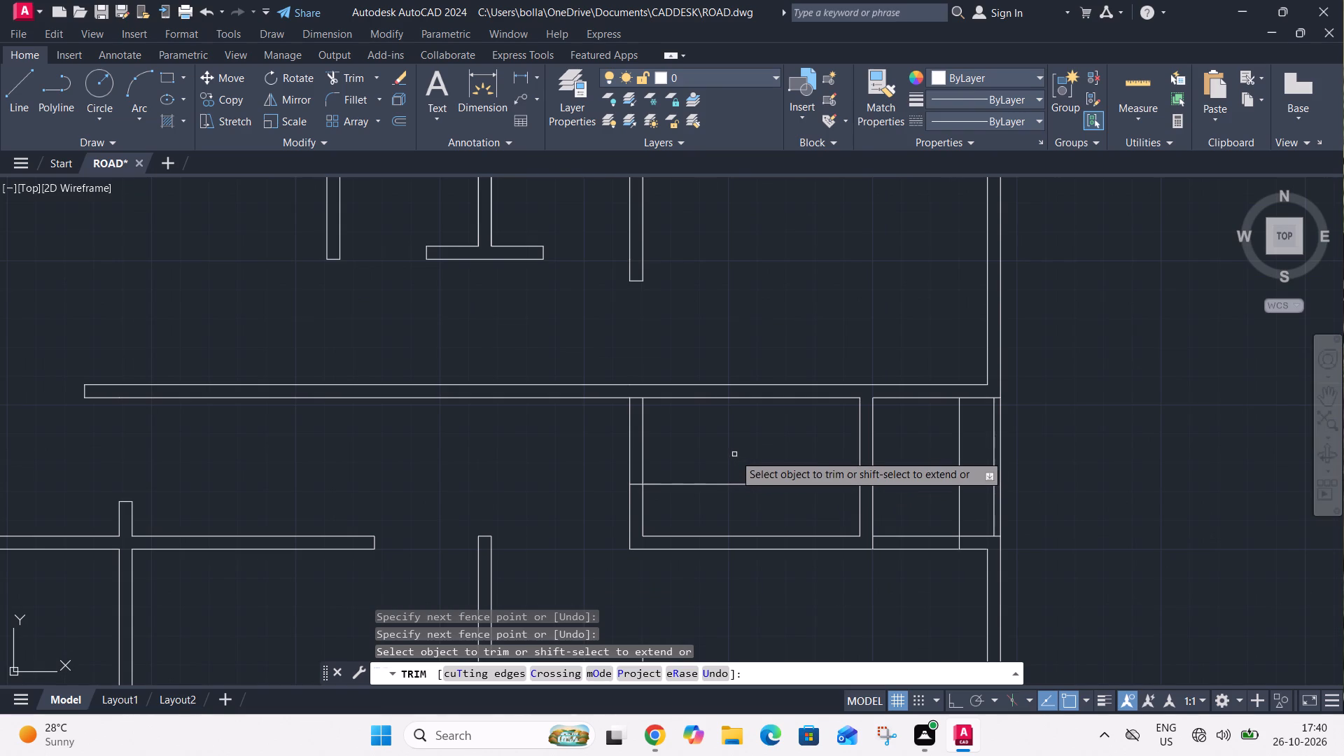
pyautogui.click(734, 454)
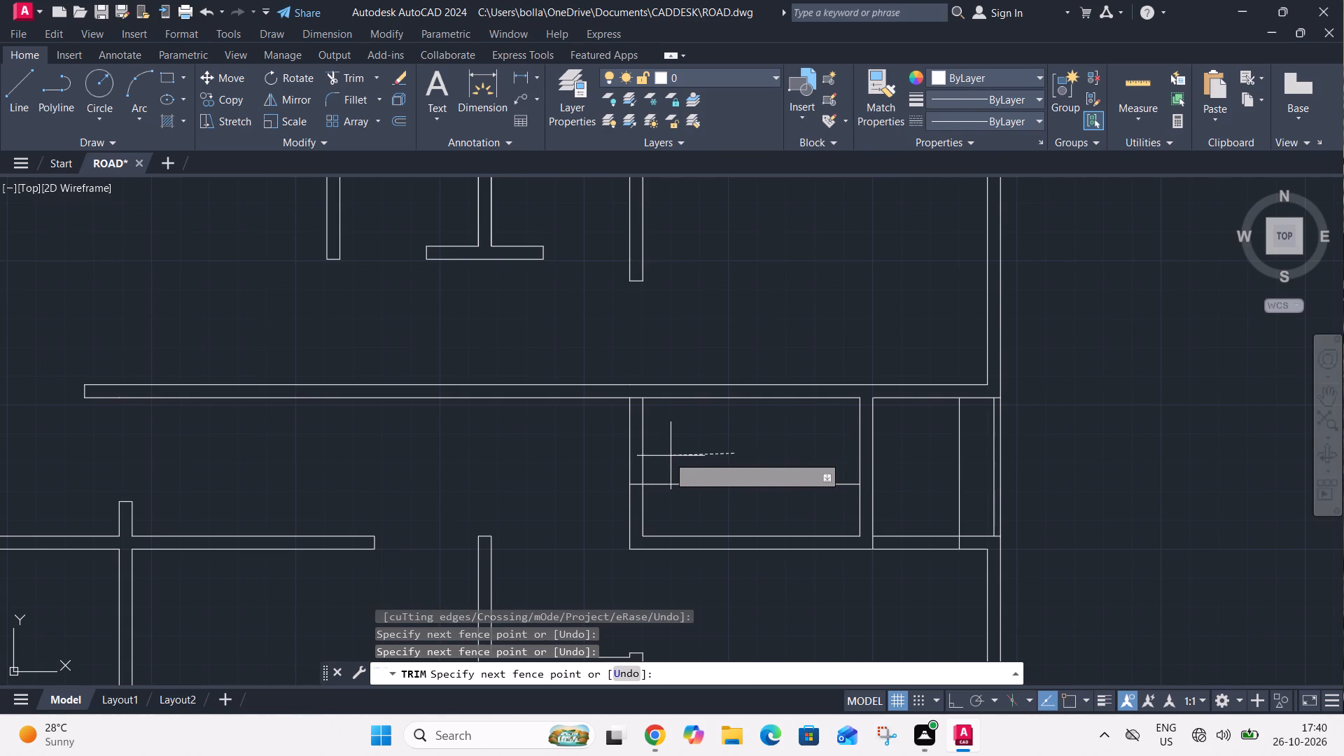
pyautogui.click(617, 466)
pyautogui.click(667, 456)
pyautogui.click(678, 496)
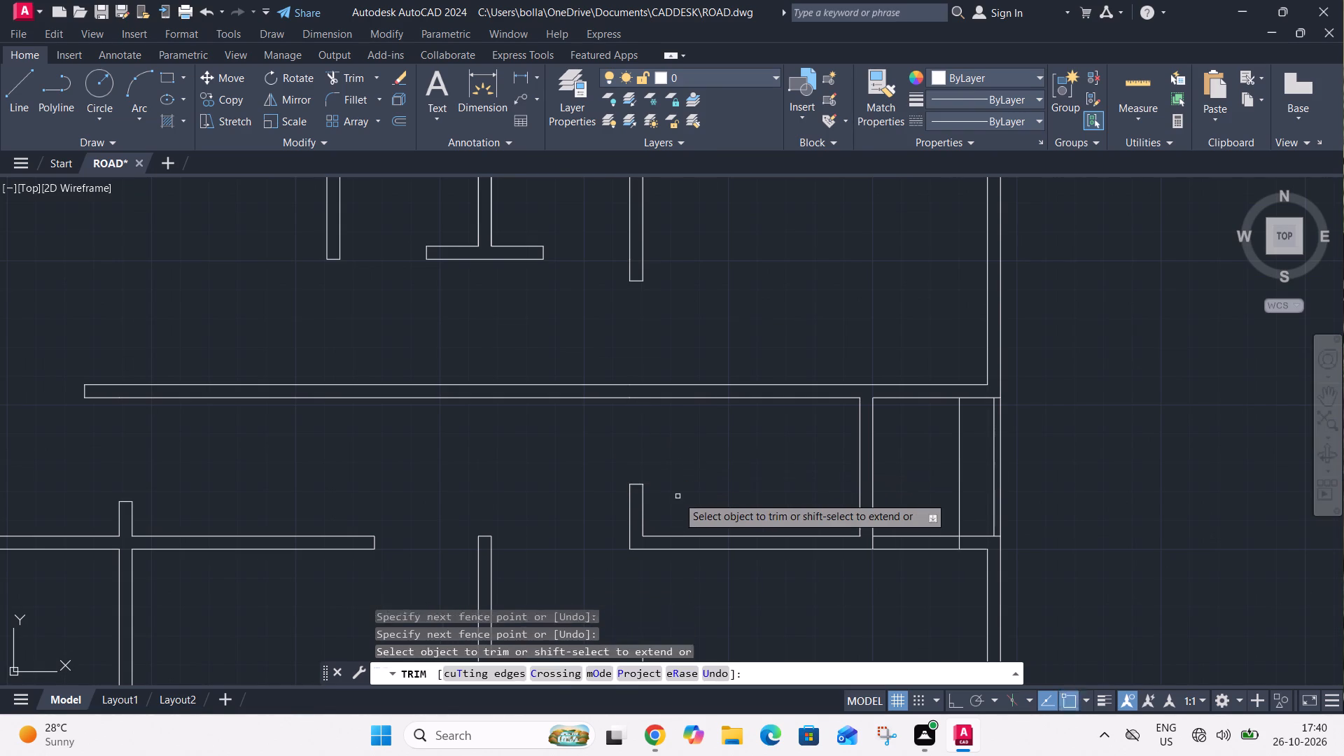
pyautogui.scroll(-2, 680, 489)
pyautogui.scroll(2, 773, 498)
pyautogui.click(773, 498)
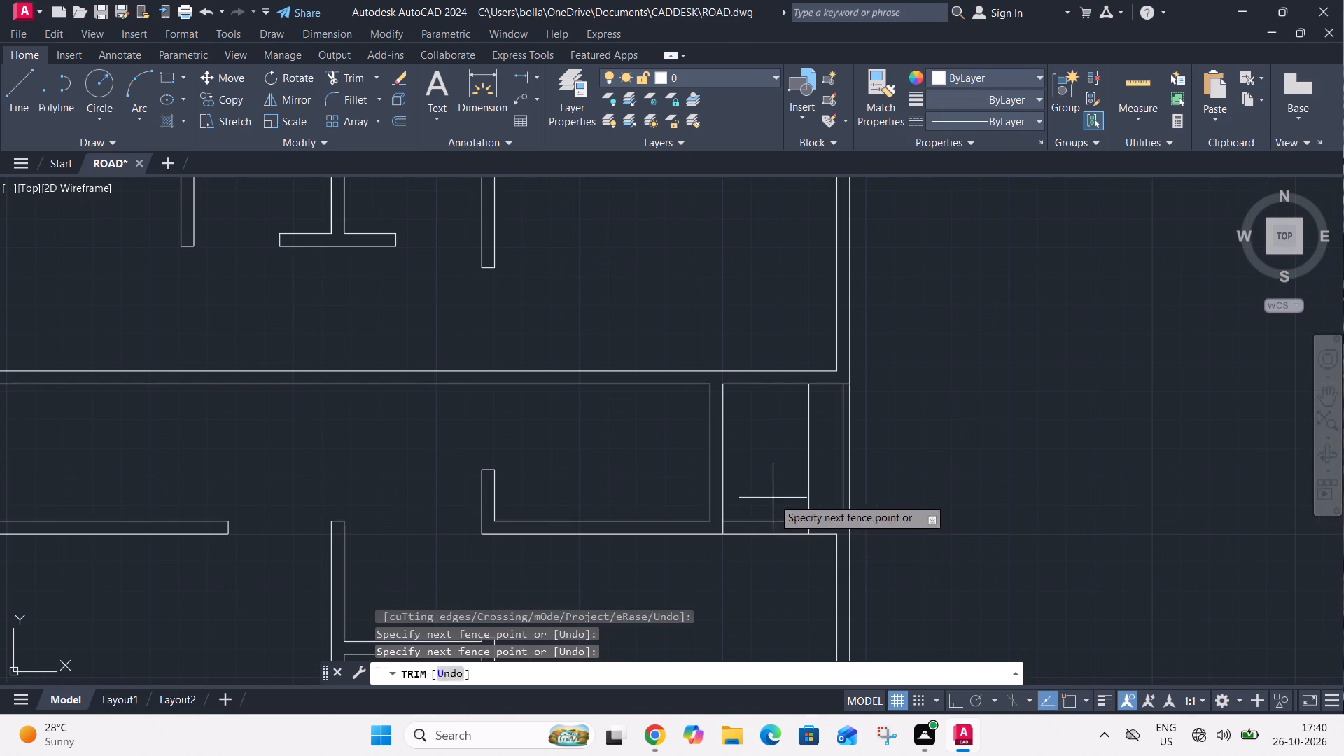
pyautogui.click(769, 538)
pyautogui.click(815, 491)
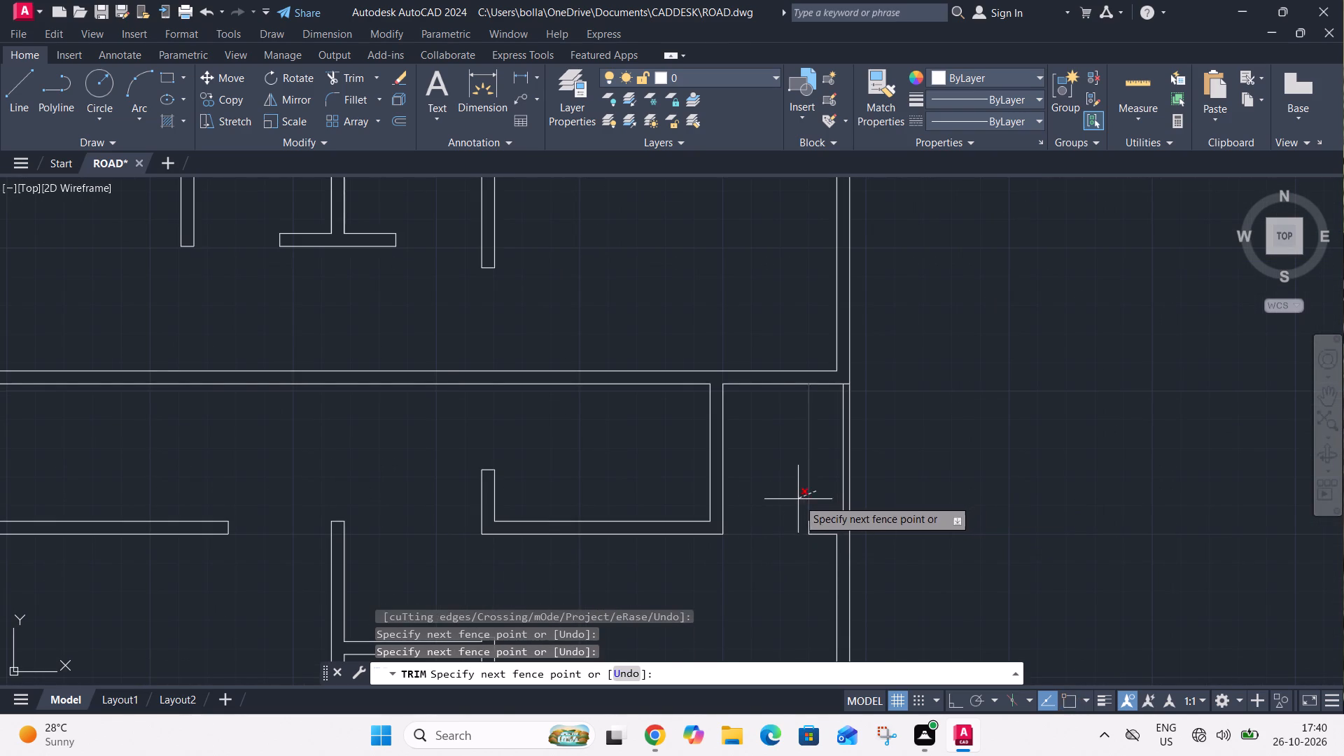
pyautogui.click(797, 499)
# Offset the lower right small room's right inner wall line 2'6" into the room.
pyautogui.scroll(-3, 792, 485)
pyautogui.moveTo(830, 484); pyautogui.dragTo(738, 461, button='middle')
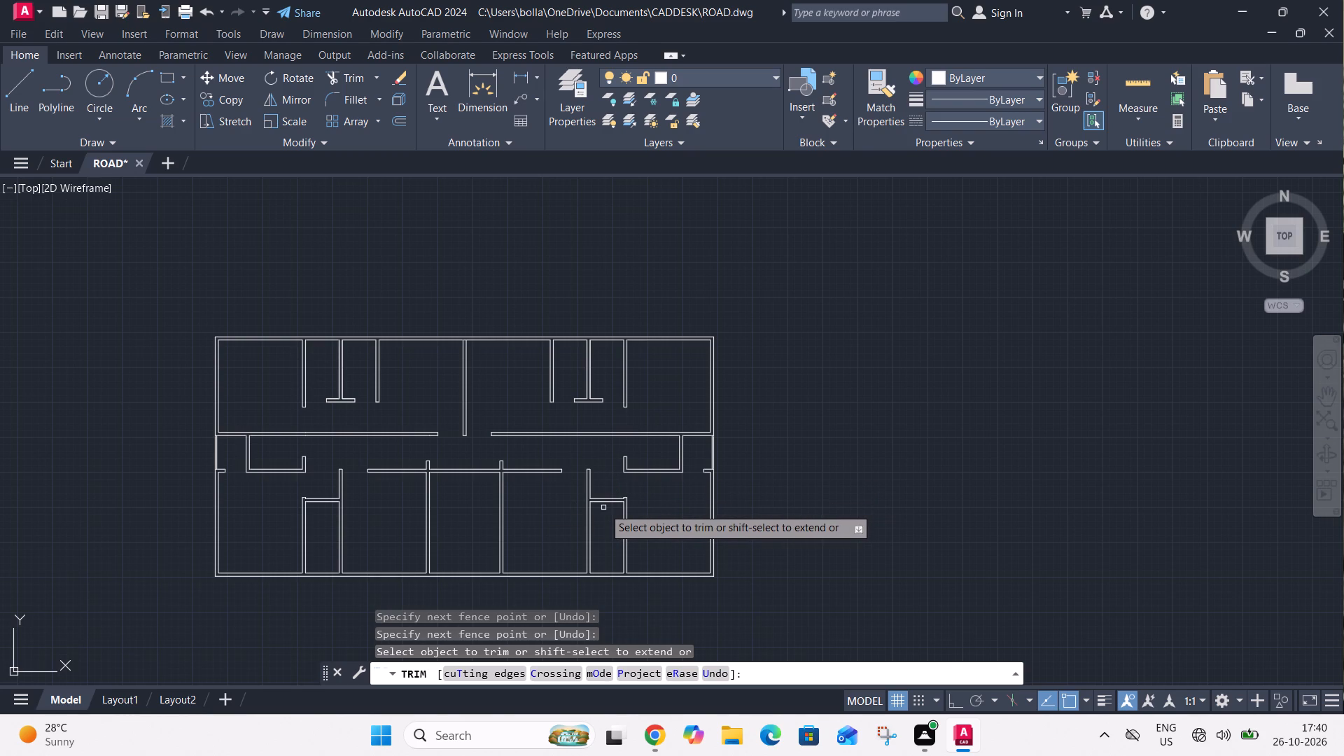
pyautogui.press('Escape')
pyautogui.write('O')
pyautogui.press('space')
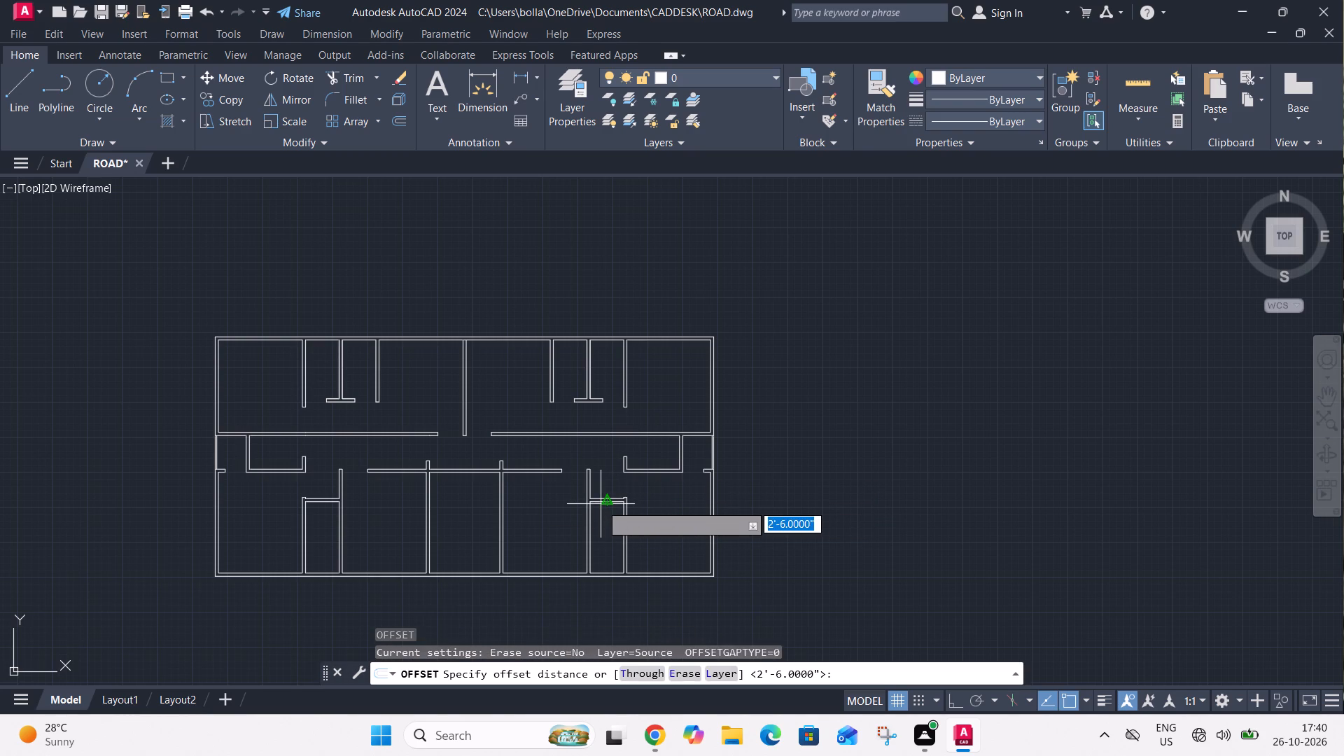
pyautogui.press('space')
pyautogui.scroll(2, 617, 516)
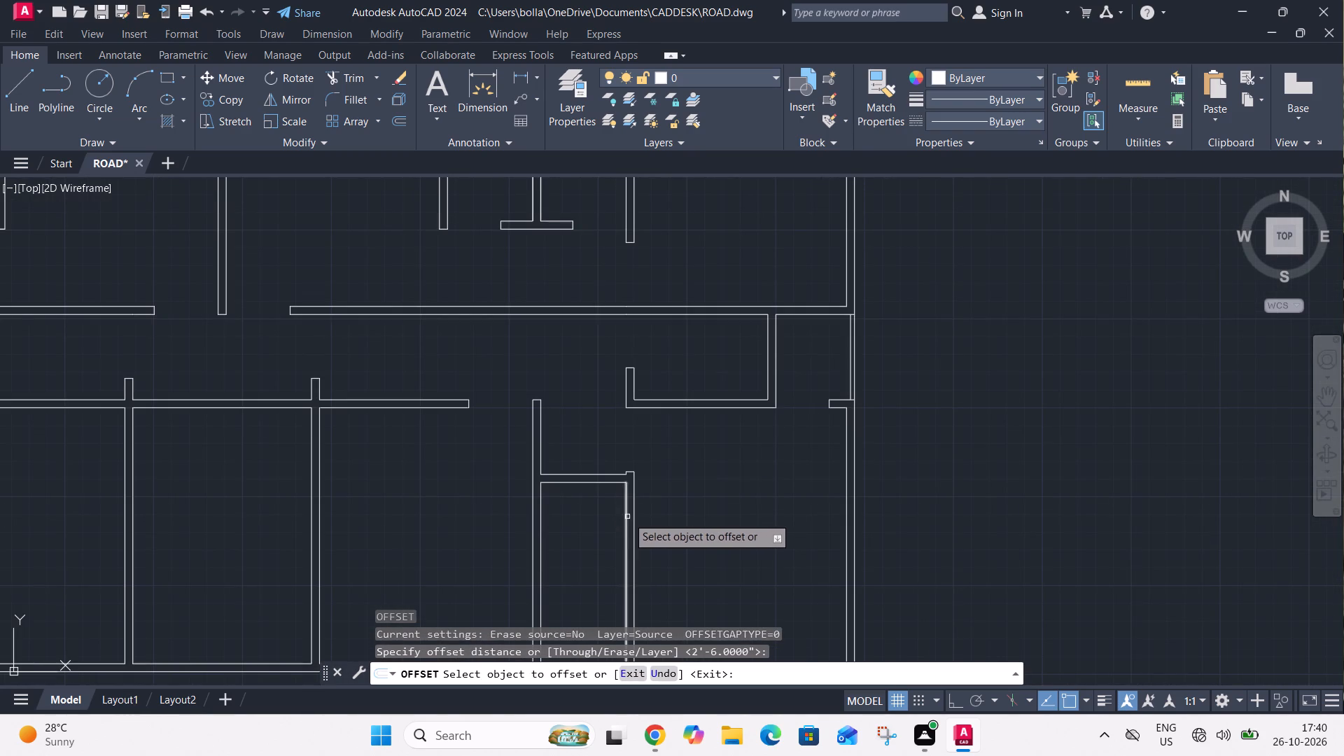
pyautogui.click(627, 517)
pyautogui.click(606, 523)
pyautogui.press('Escape')
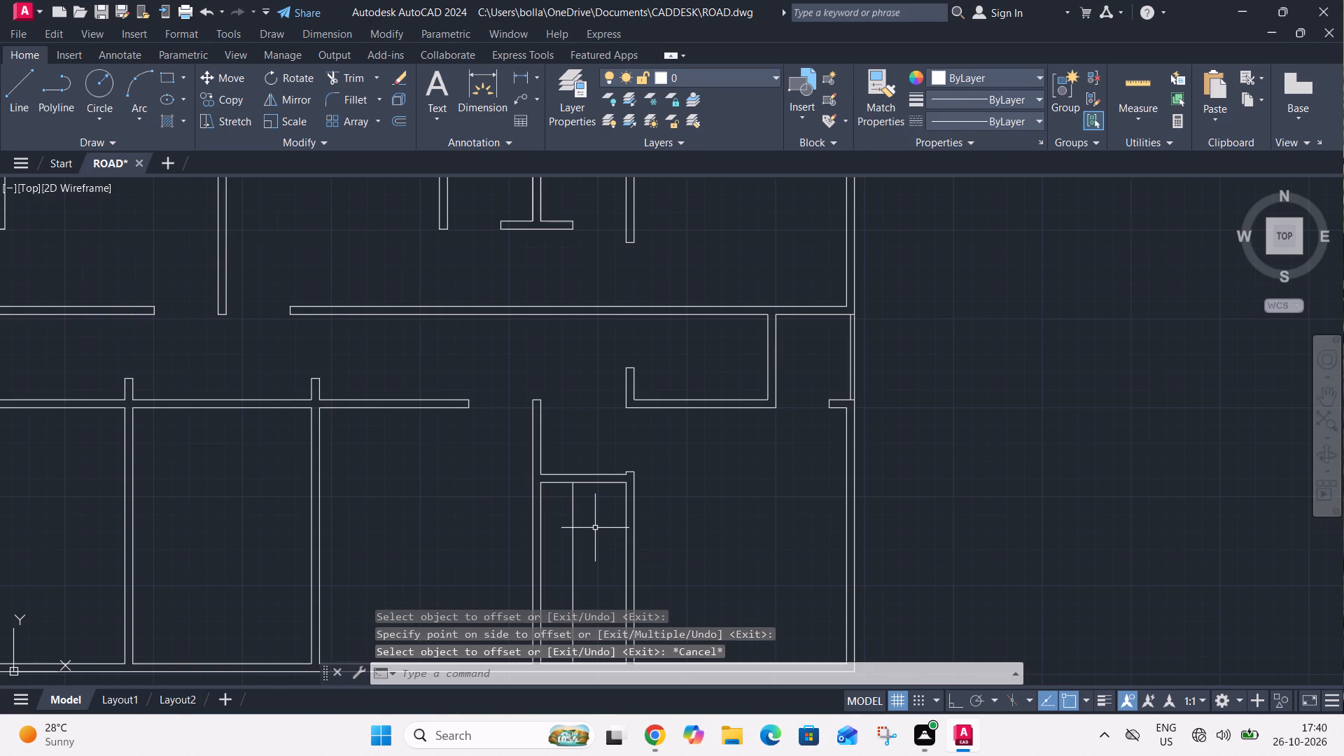
# Extend the lower right small room's offset line and right inner wall line up to the top wall's upper line.
pyautogui.write('EX')
pyautogui.press('space')
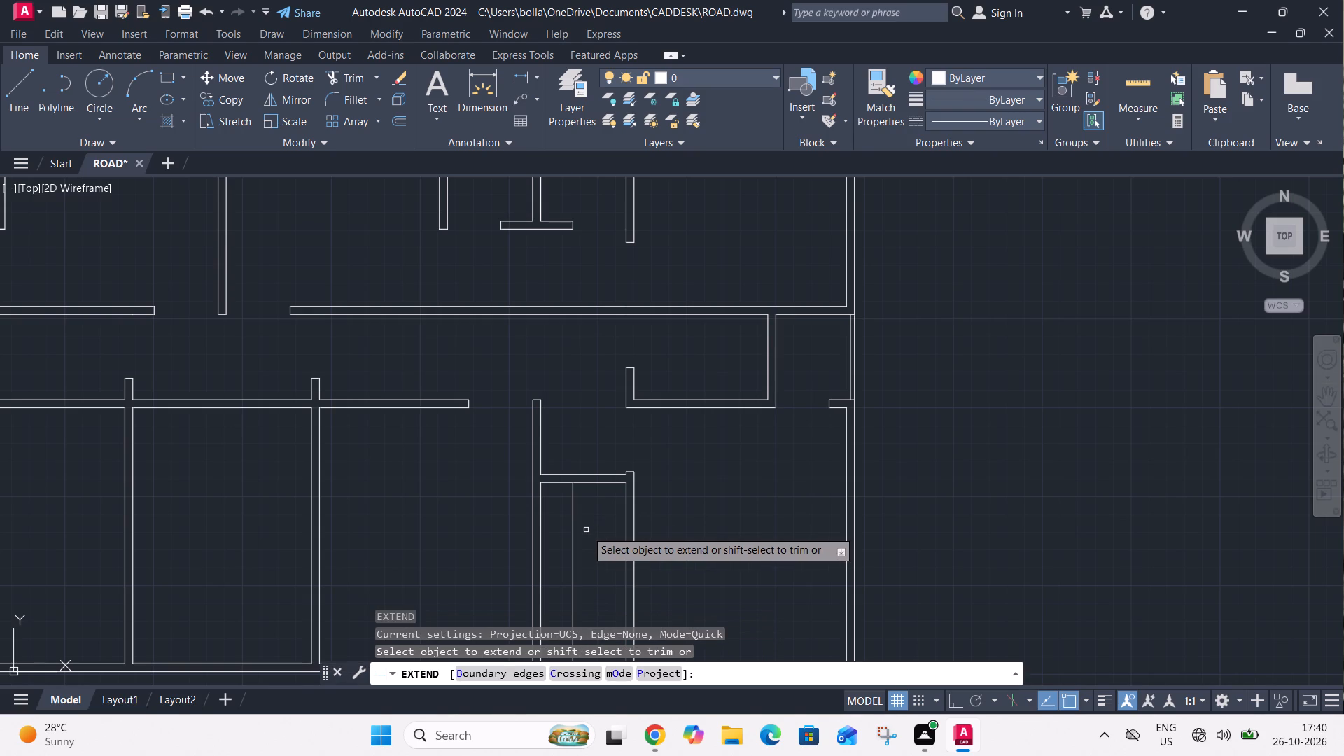
pyautogui.click(586, 530)
pyautogui.click(570, 551)
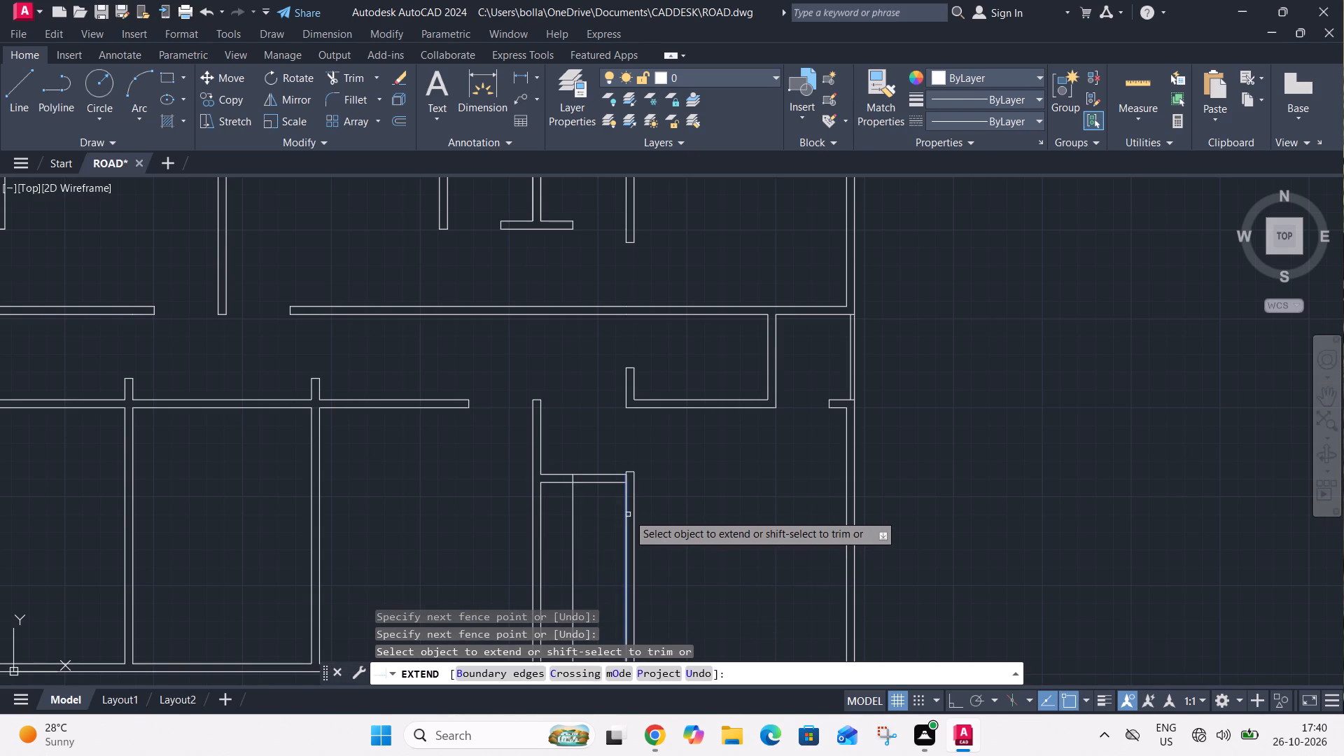
pyautogui.scroll(2, 628, 514)
pyautogui.click(628, 514)
pyautogui.click(612, 535)
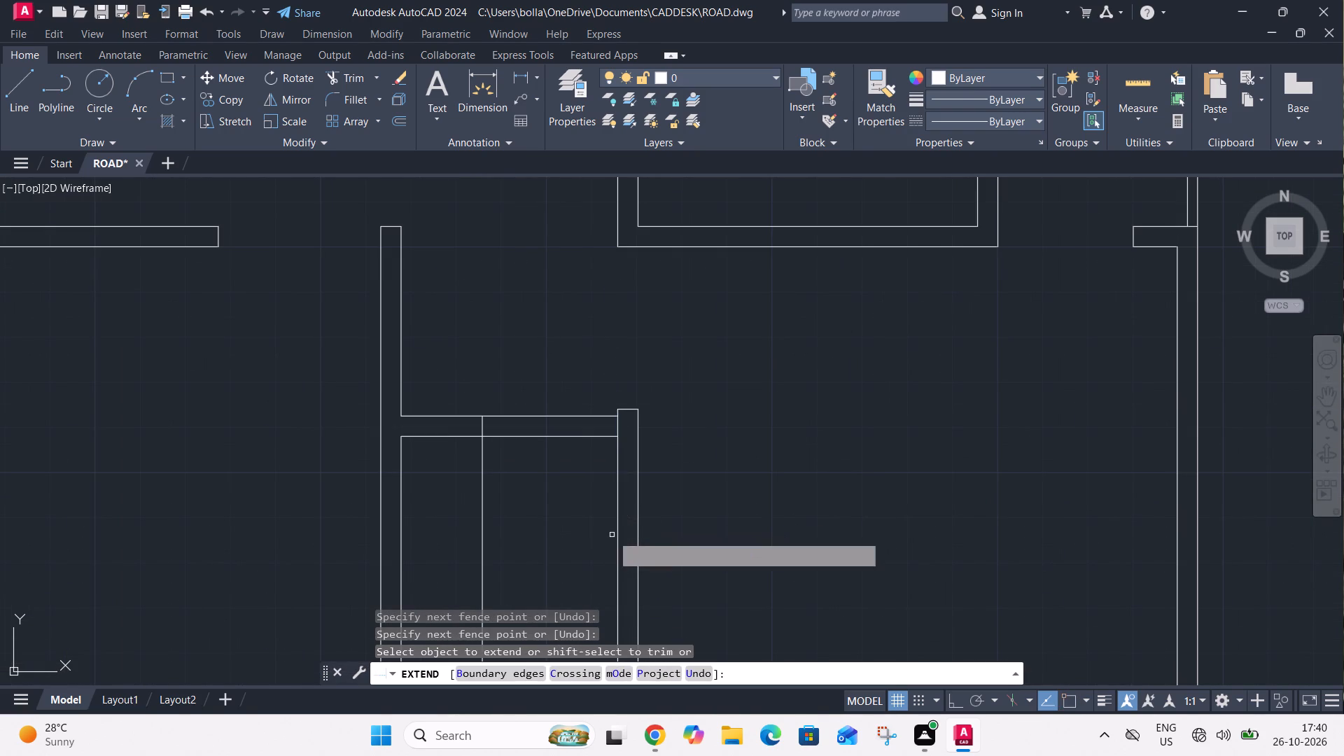
pyautogui.press('Escape')
# Trim a 2'6" opening in the lower right small room's top wall, removing the leftover offset line.
pyautogui.write('TR')
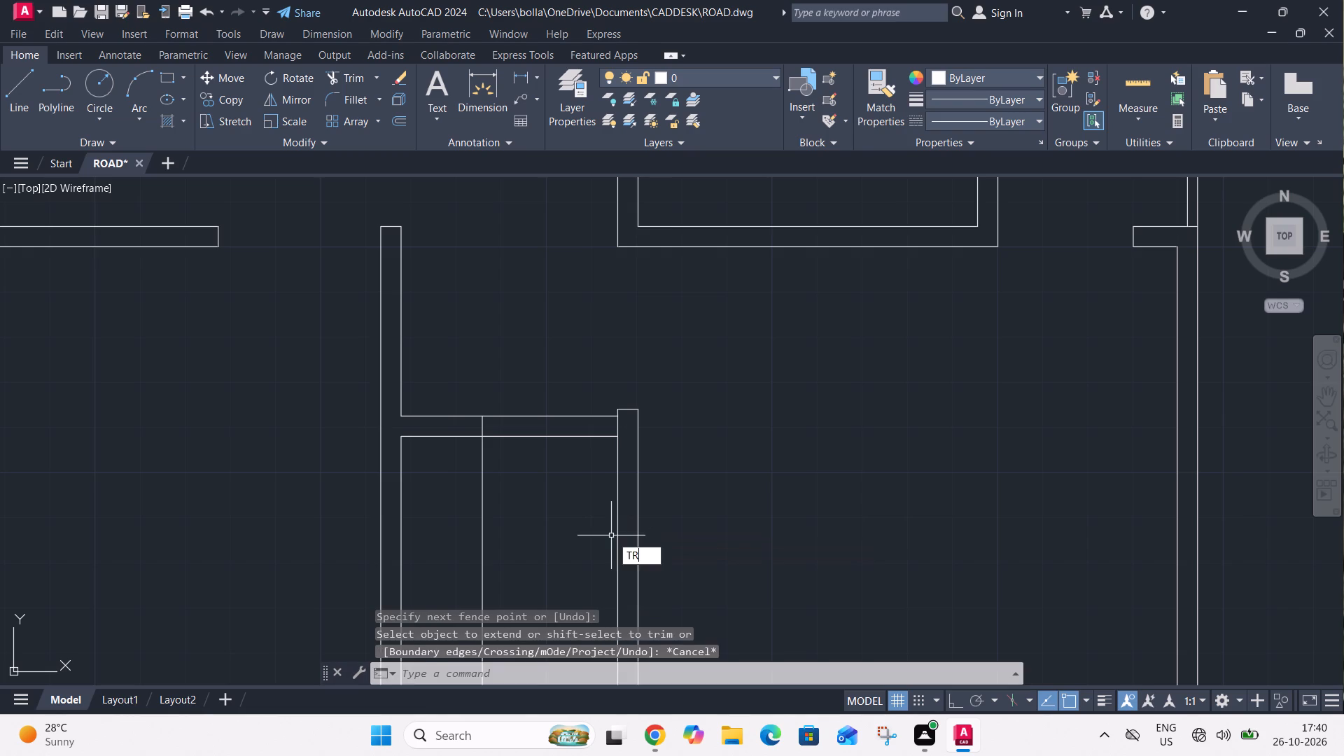
pyautogui.press('space')
pyautogui.click(541, 535)
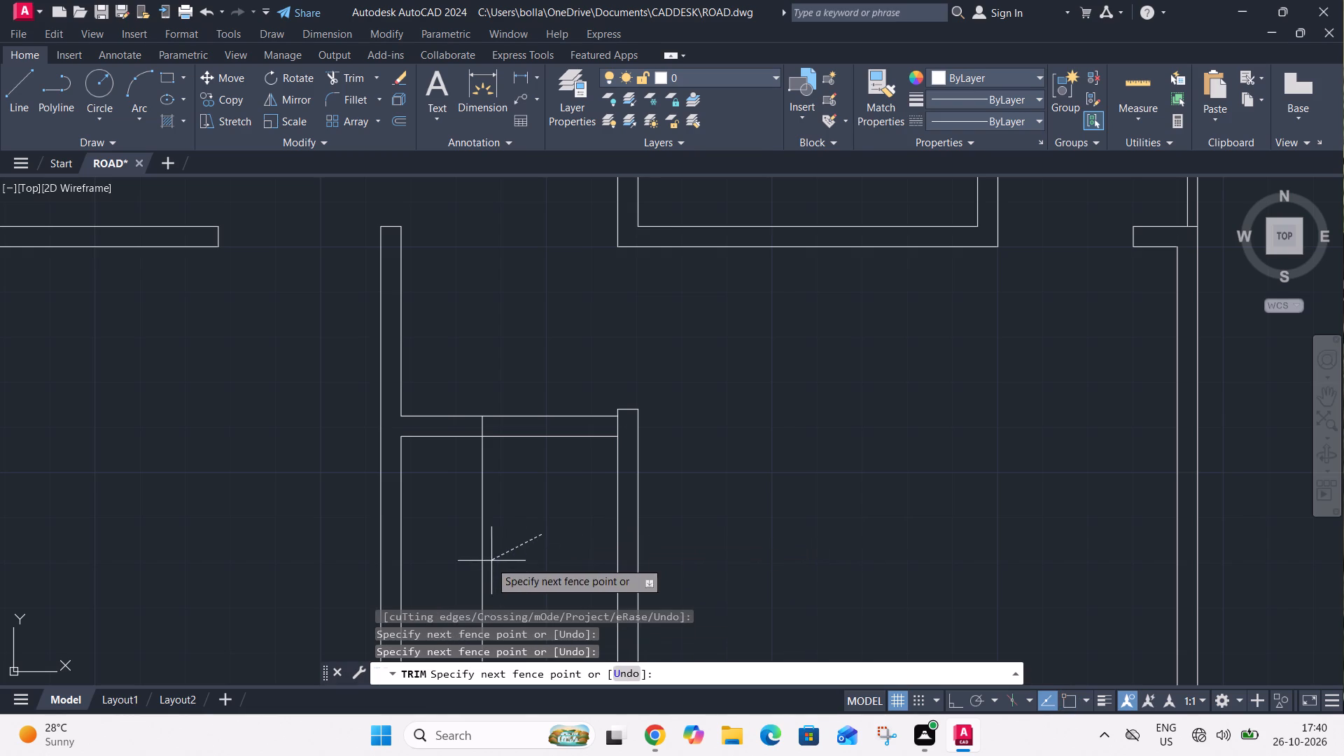
pyautogui.click(482, 567)
pyautogui.click(557, 403)
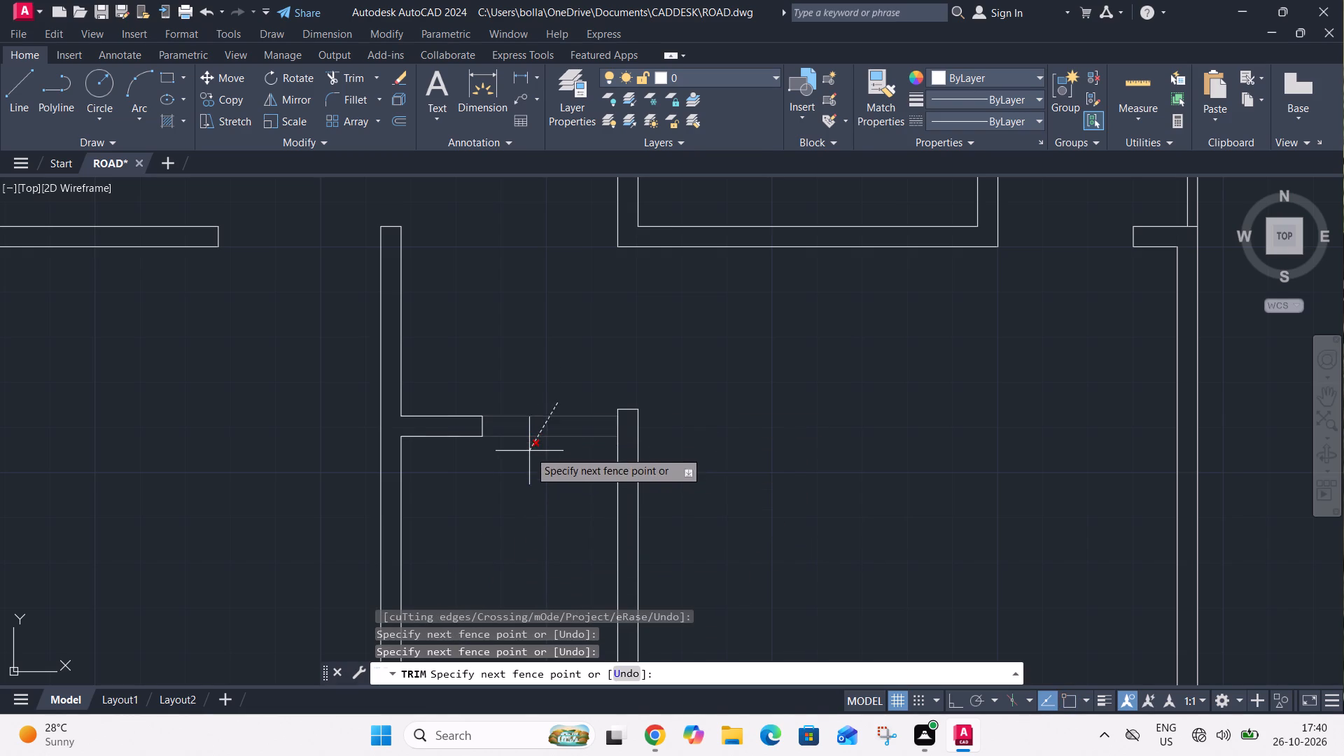
pyautogui.click(529, 451)
pyautogui.press('Escape')
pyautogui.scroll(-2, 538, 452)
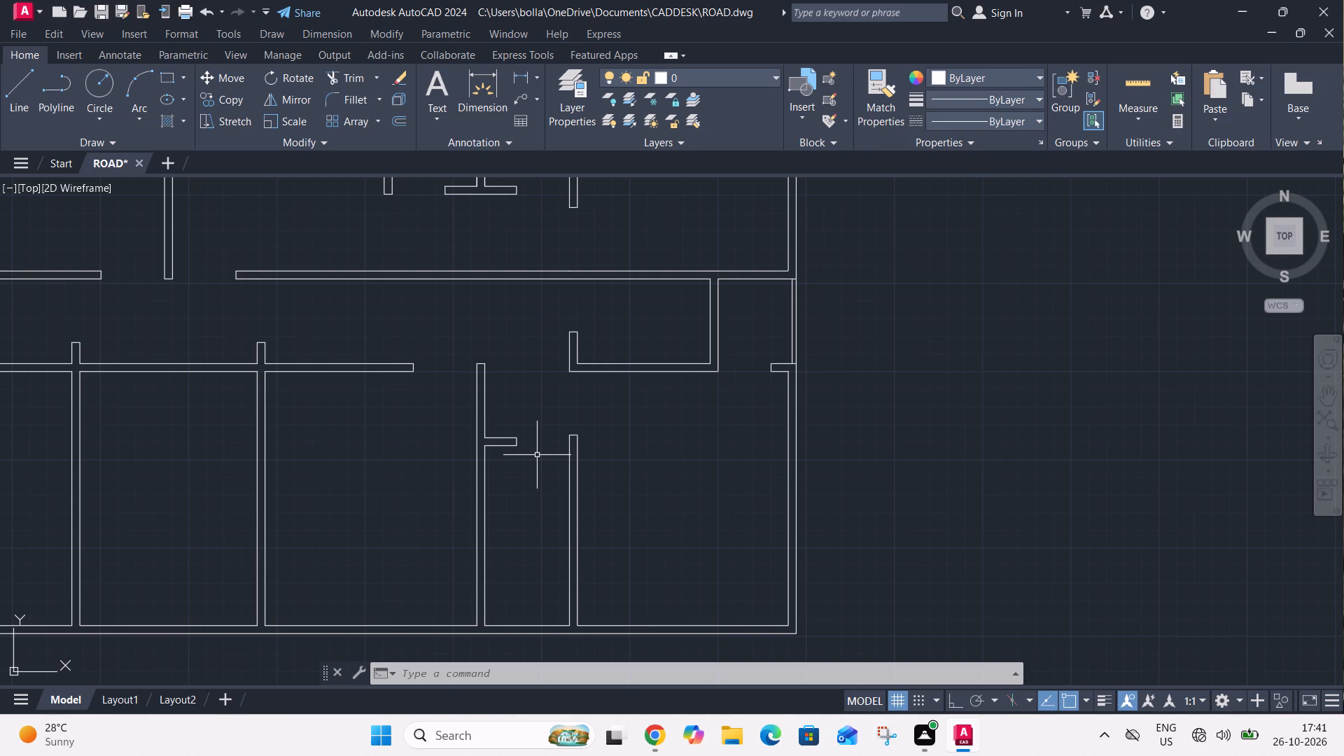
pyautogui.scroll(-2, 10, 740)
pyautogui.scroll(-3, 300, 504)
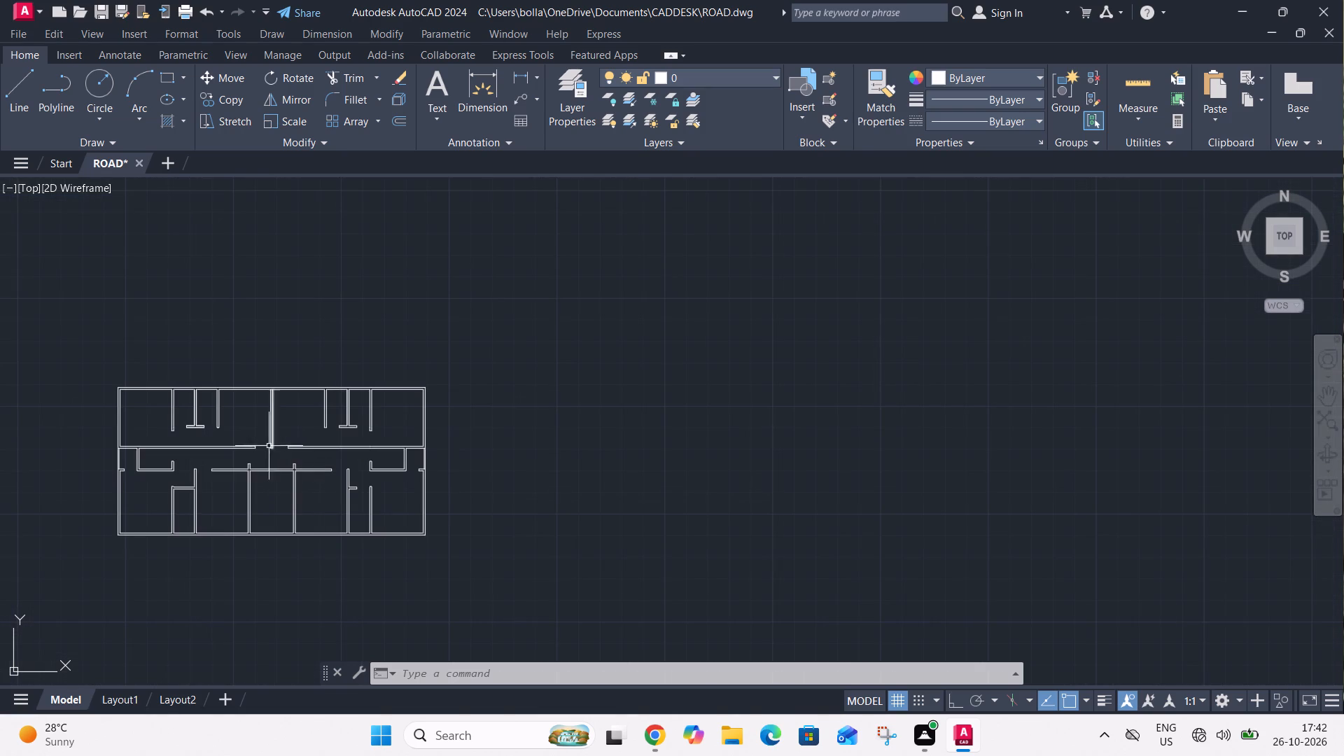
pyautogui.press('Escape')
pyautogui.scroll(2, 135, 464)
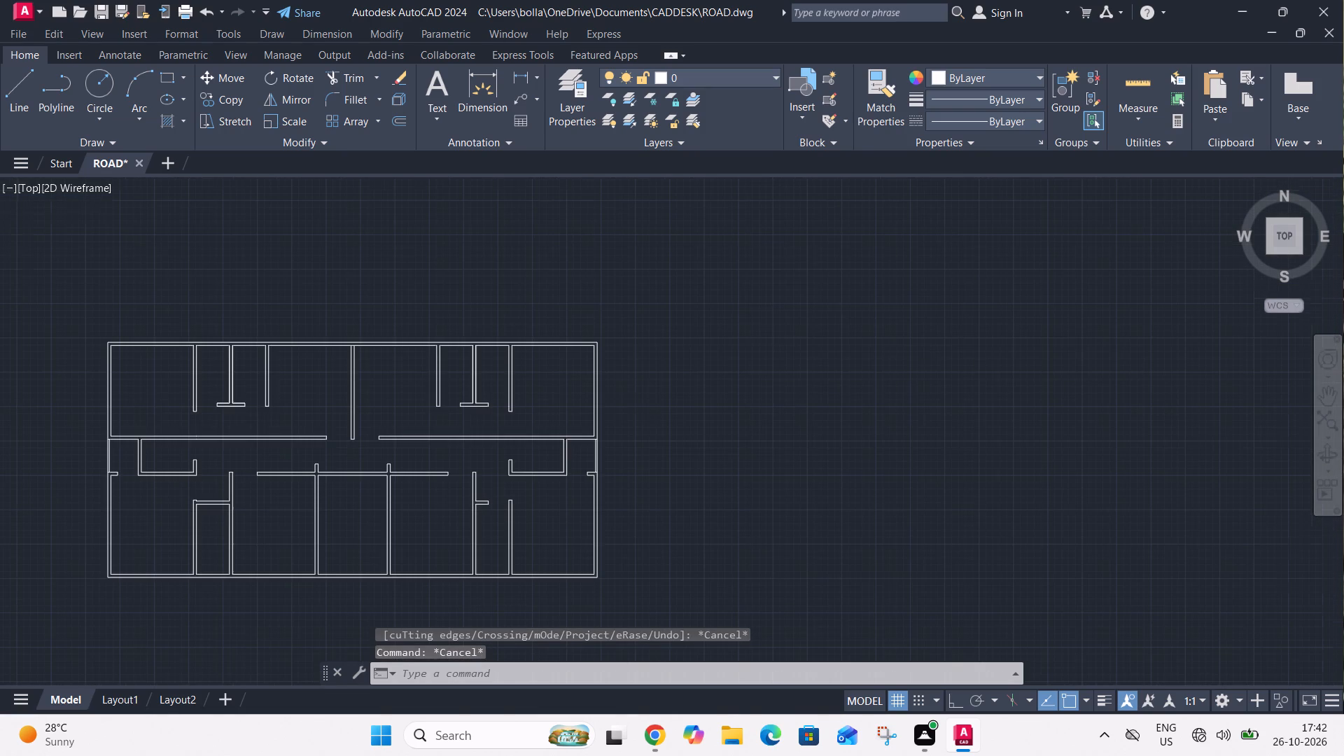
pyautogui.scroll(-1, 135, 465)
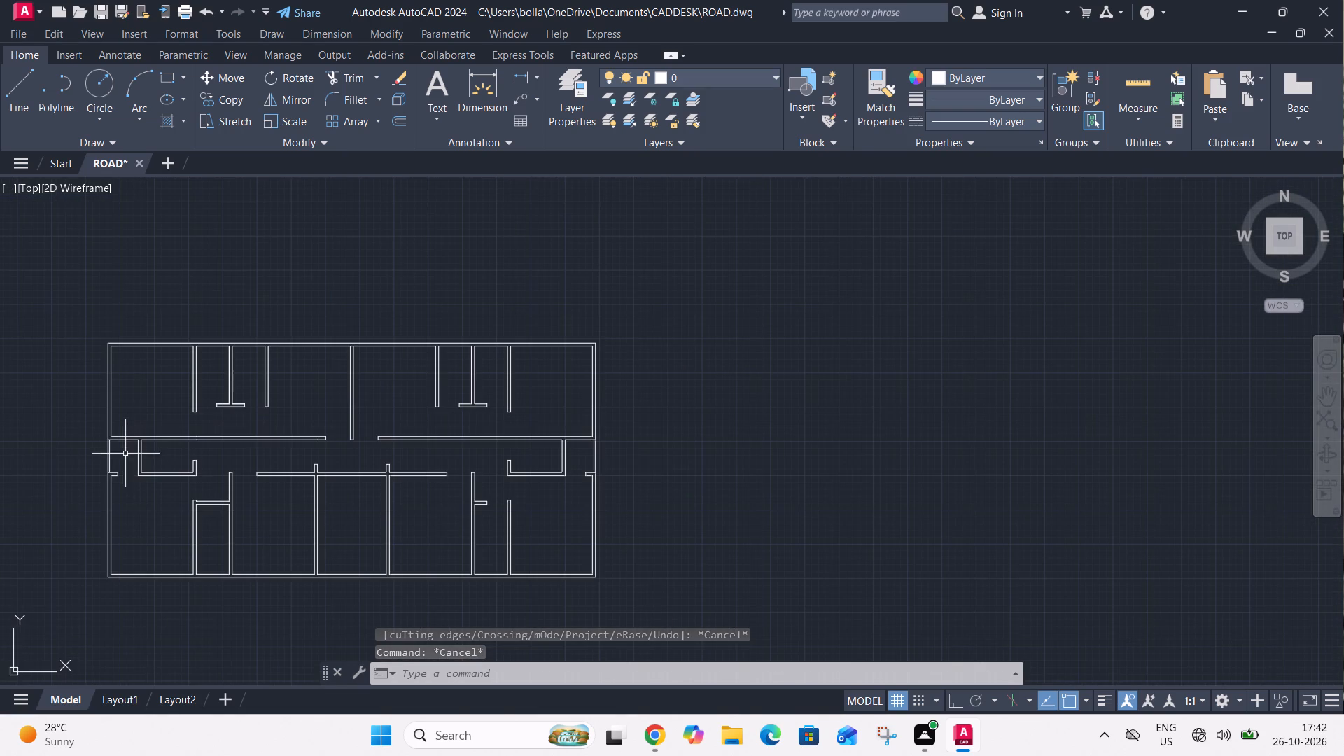
# Open the Layer Properties Manager and create a new layer named WALLS.
pyautogui.click(555, 93)
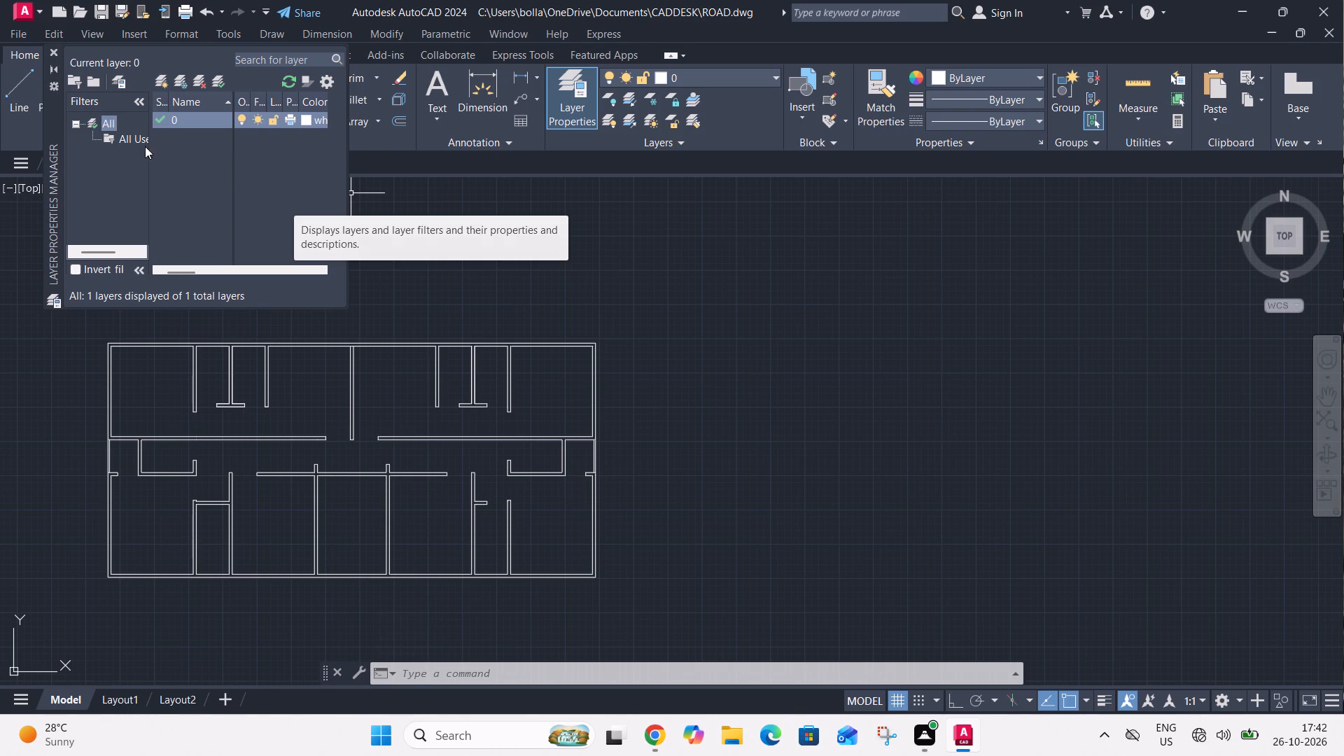
pyautogui.click(183, 83)
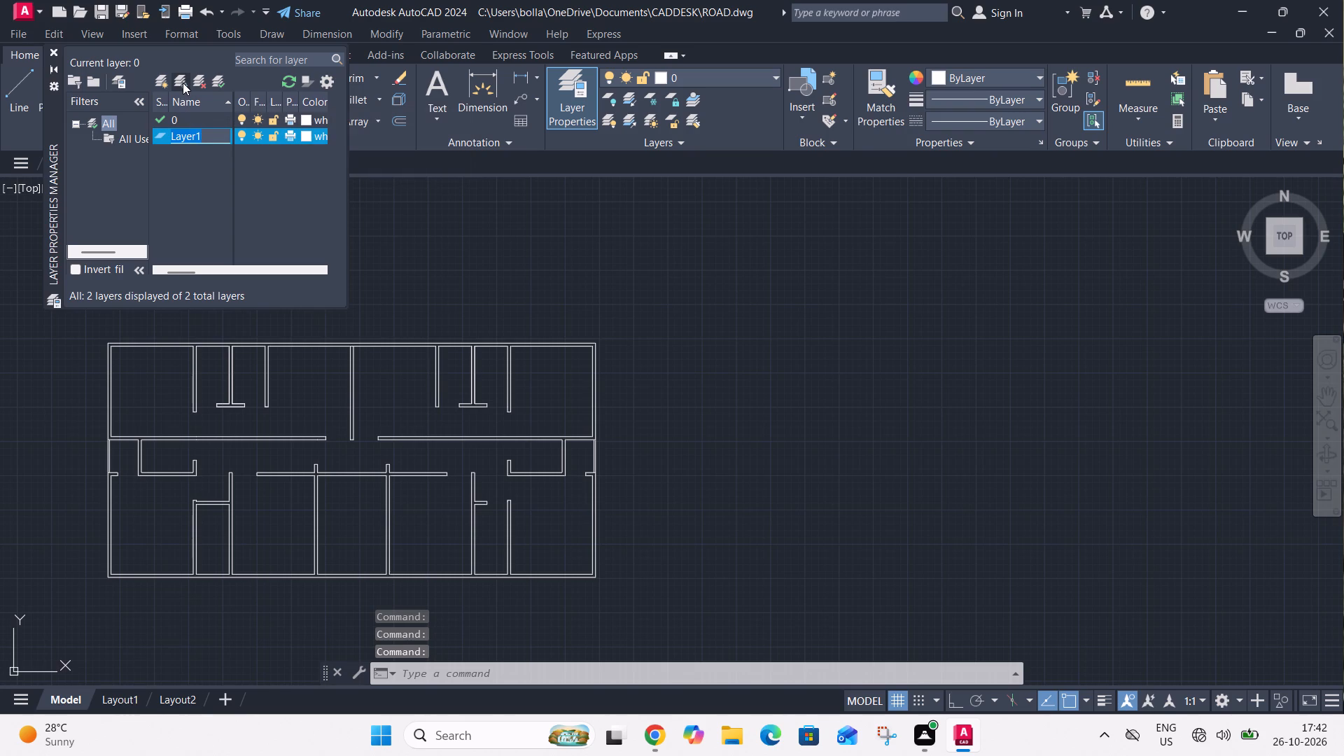
pyautogui.write('WA')
pyautogui.write('LLS')
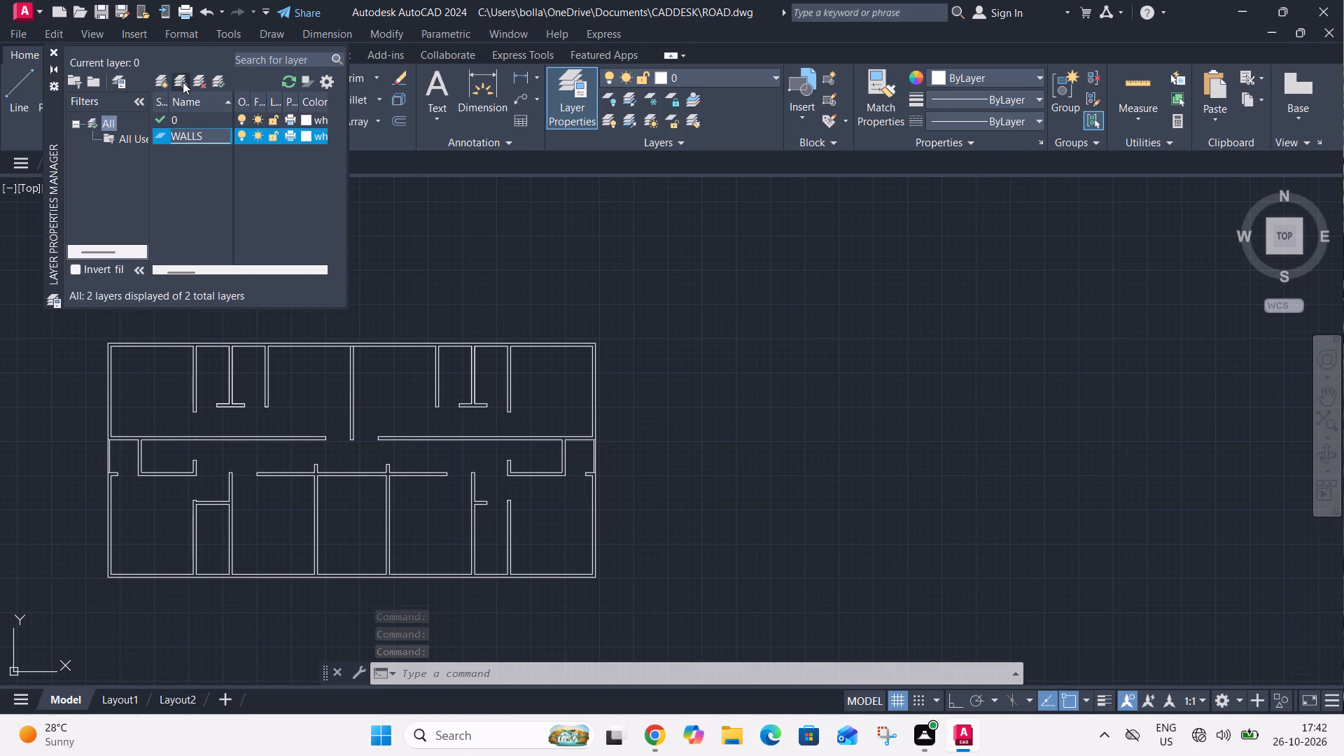
pyautogui.press('Return')
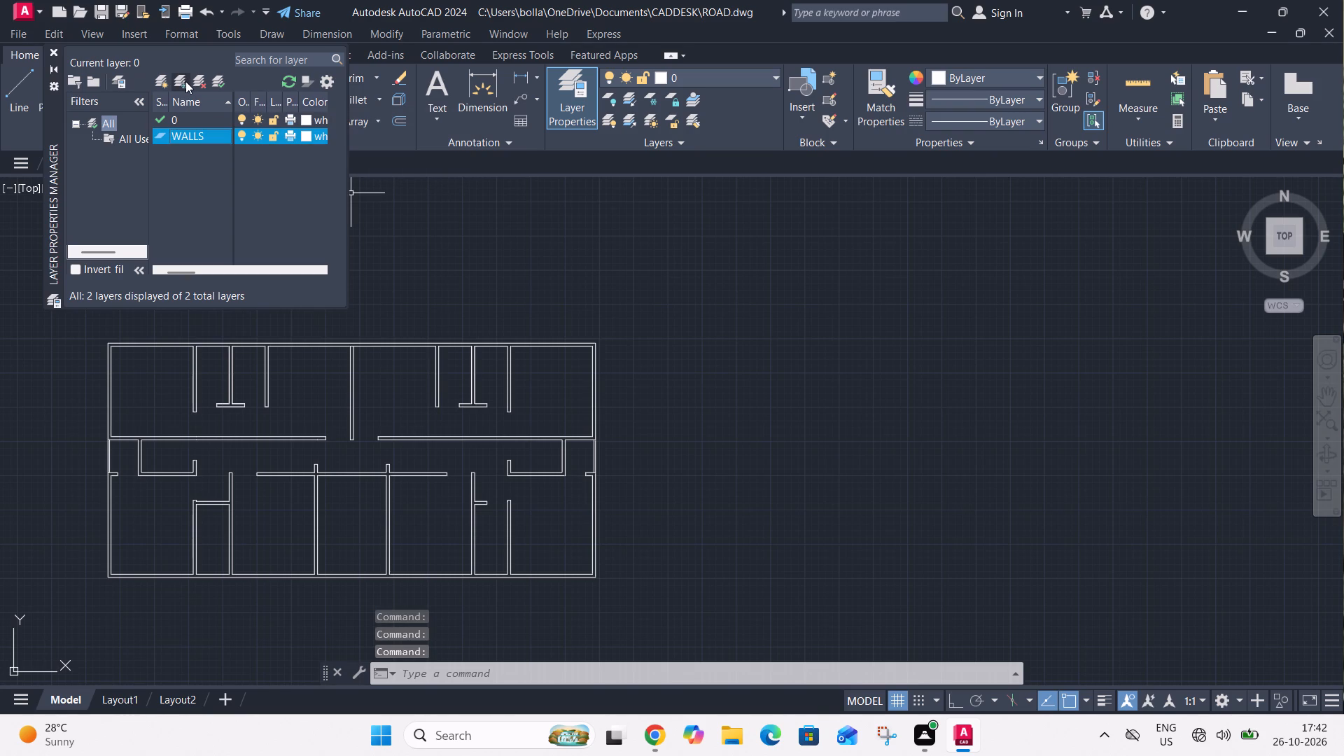
# Create a second new layer named DOORS.
pyautogui.click(185, 81)
pyautogui.press('BackSpace')
pyautogui.press('BackSpace')
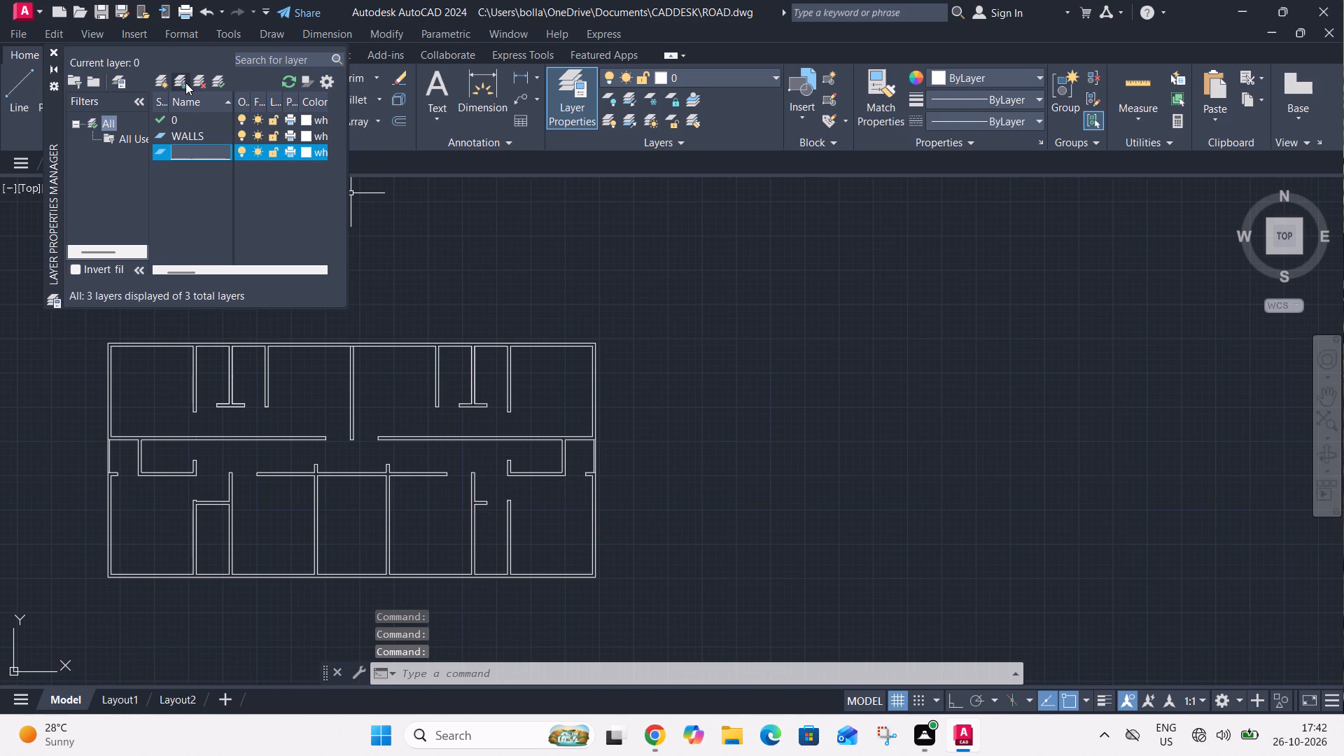
pyautogui.write('DOORS')
pyautogui.press('Return')
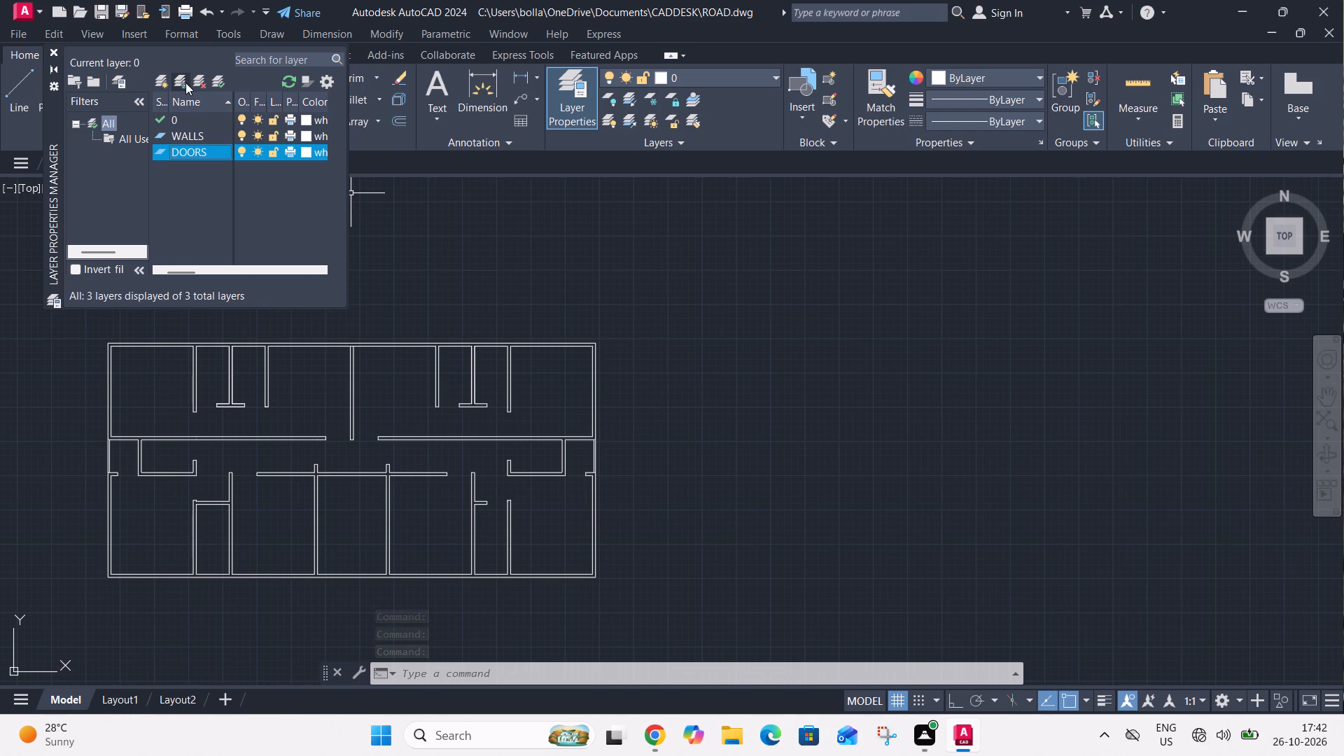
# Create a new layer named WINDOWS.
pyautogui.click(186, 82)
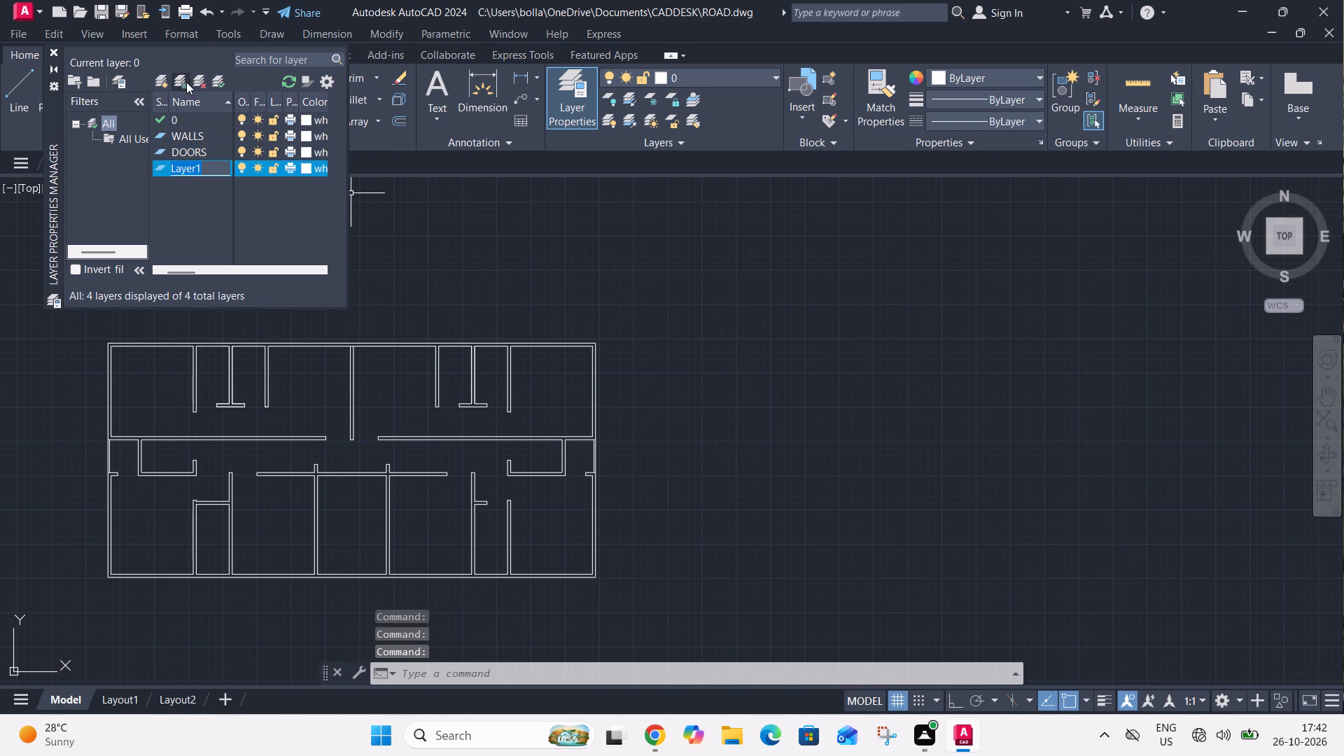
pyautogui.write('WINDOWS')
pyautogui.press('Return')
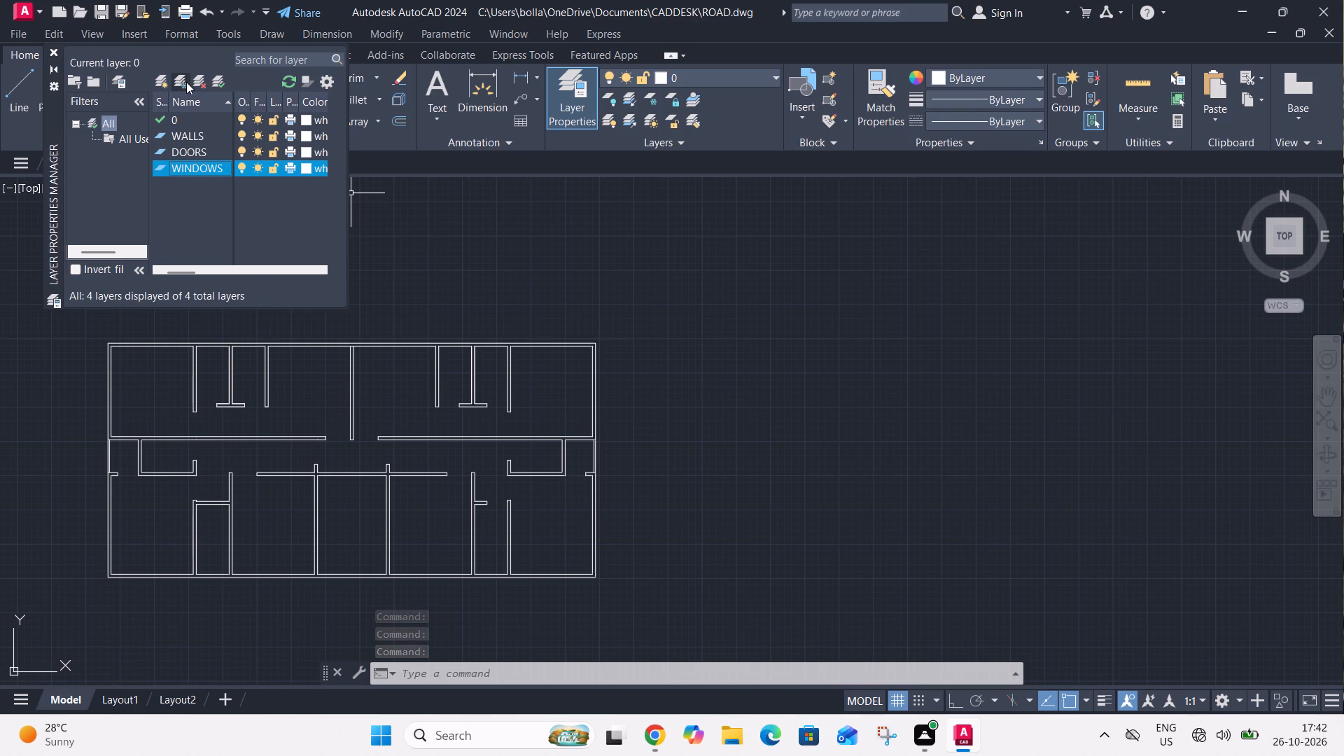
# Create another new layer named TEXT.
pyautogui.click(186, 82)
pyautogui.write('TEXR')
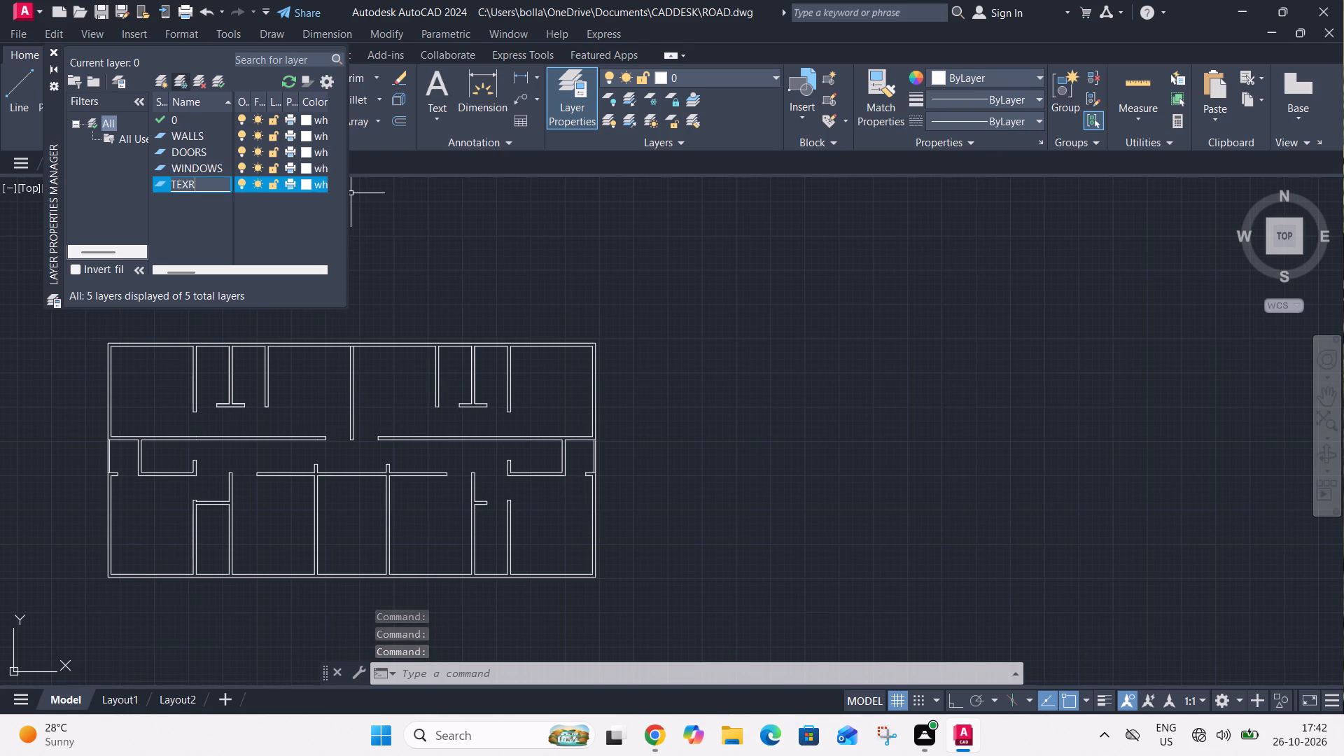
pyautogui.press('BackSpace')
pyautogui.press('t')
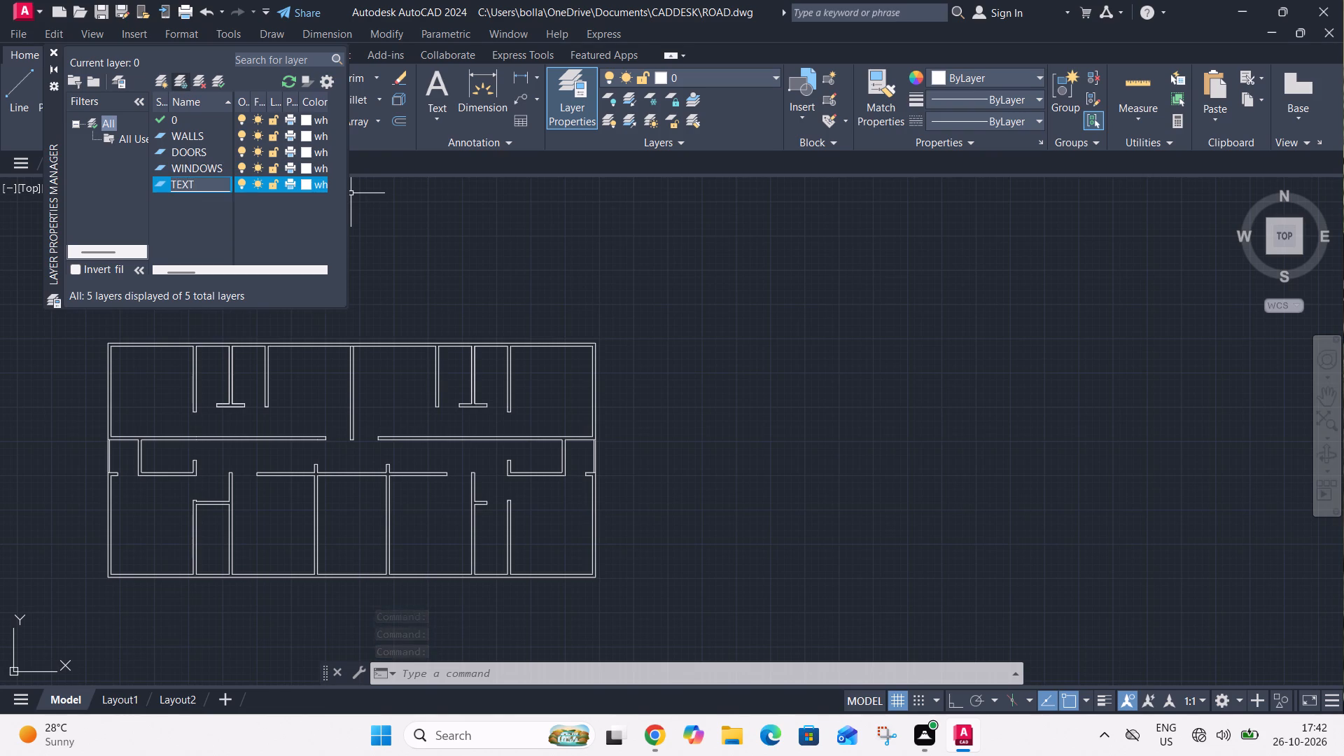
pyautogui.press('Return')
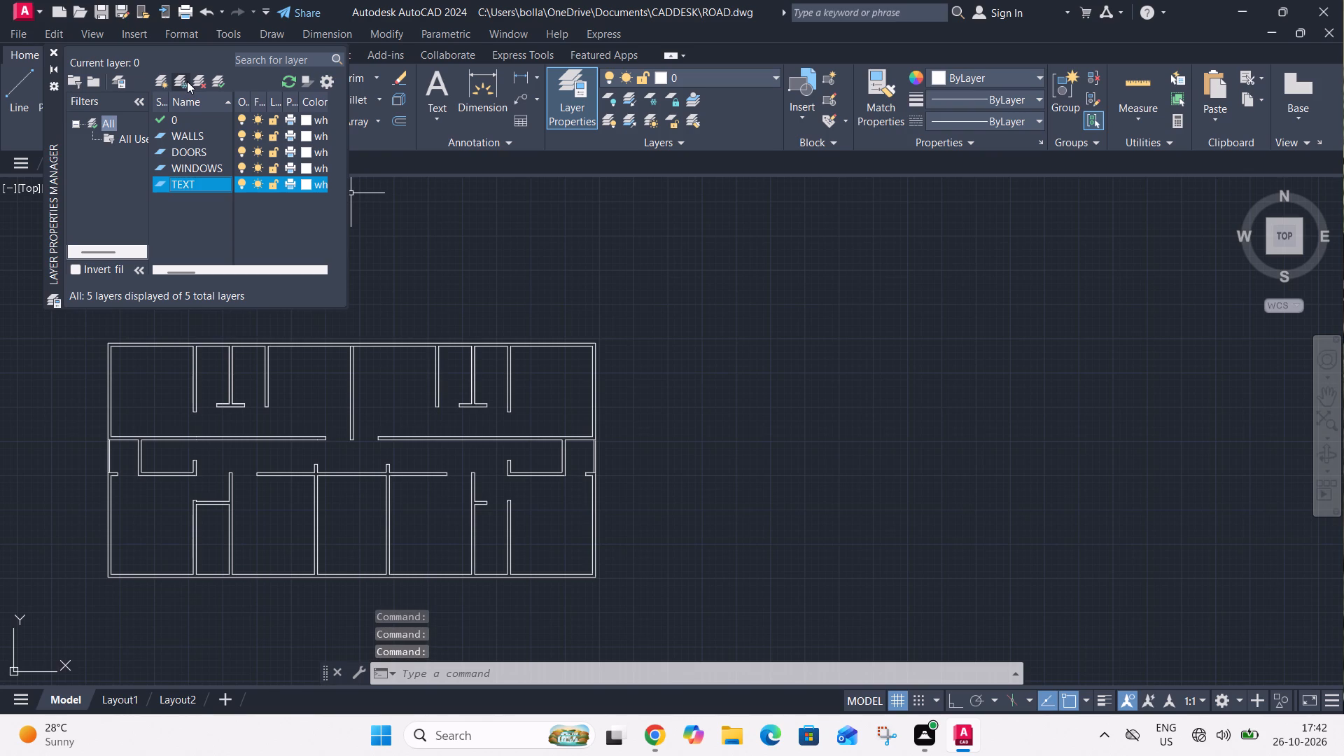
# Set the WALLS layer's colour to pink, index colour 231.
pyautogui.click(300, 139)
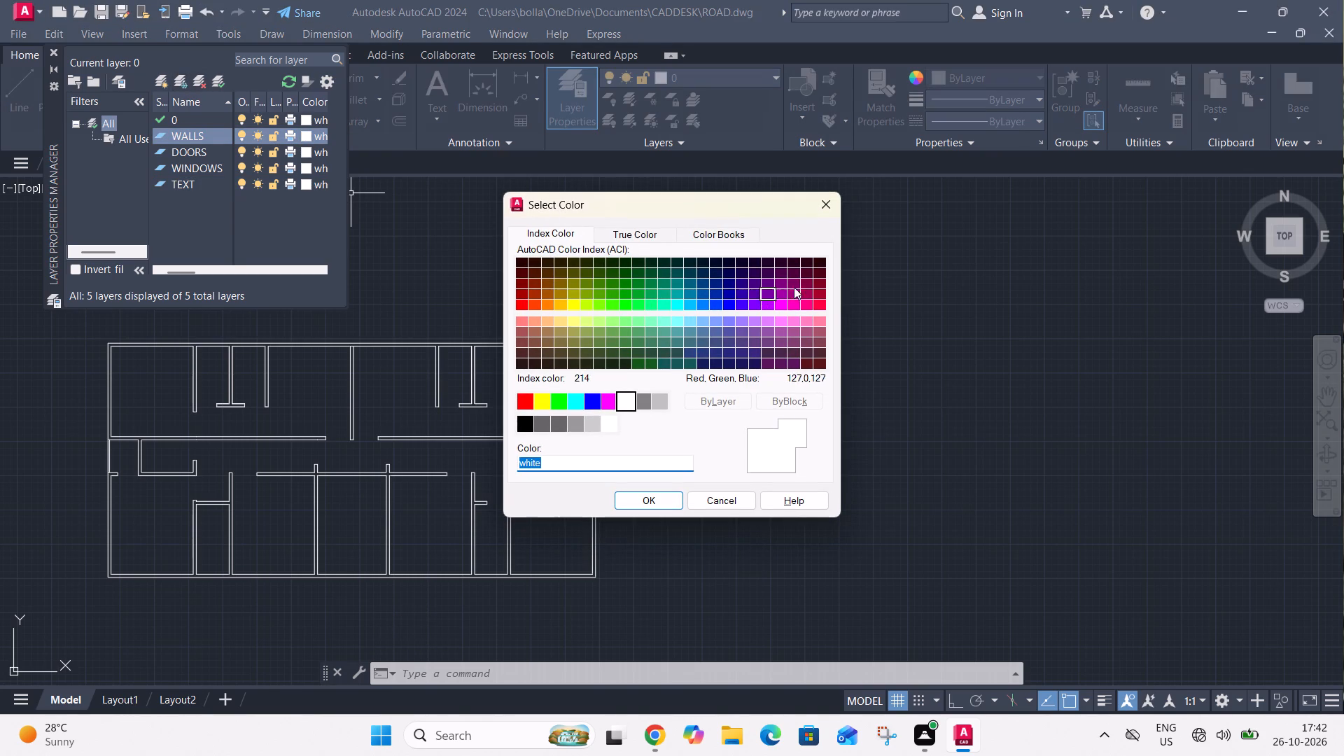
pyautogui.click(813, 321)
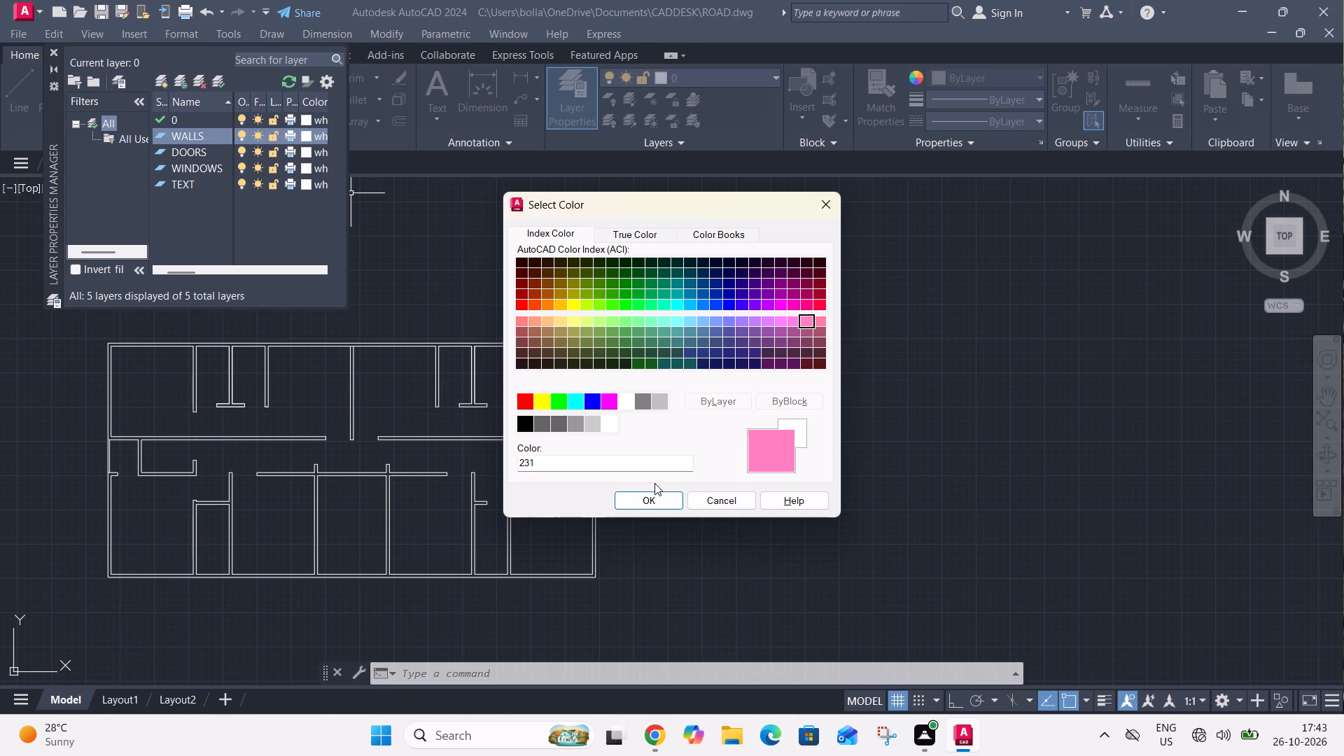
pyautogui.click(656, 498)
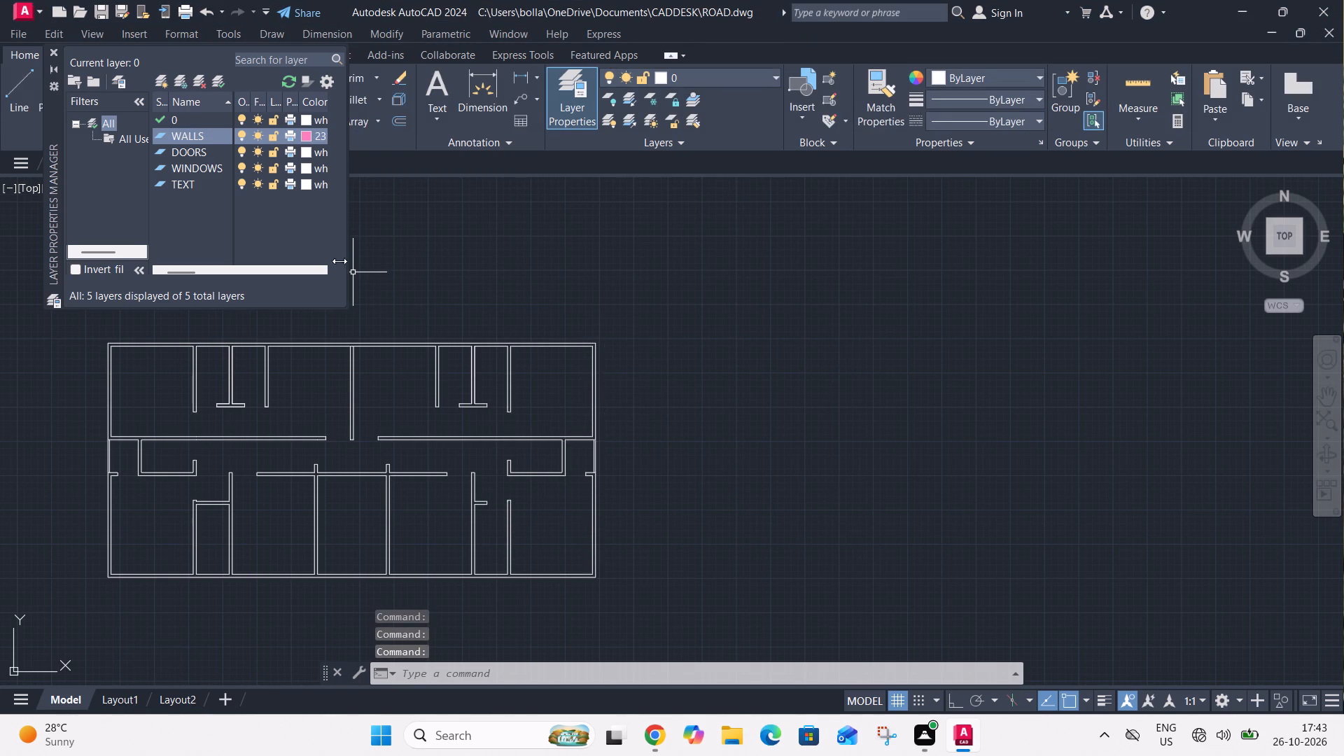
# Set the DOORS layer's colour to light aqua, index colour 121.
pyautogui.click(307, 149)
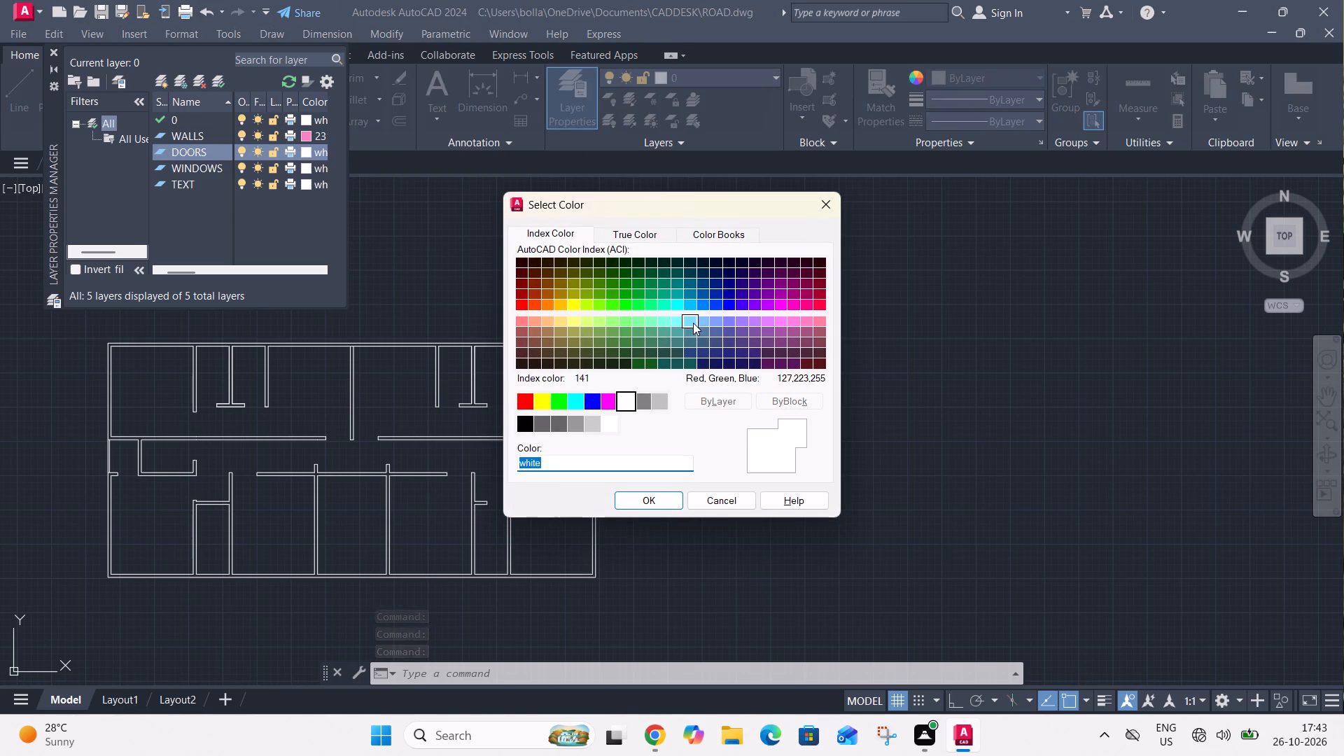
pyautogui.click(674, 322)
pyautogui.click(661, 321)
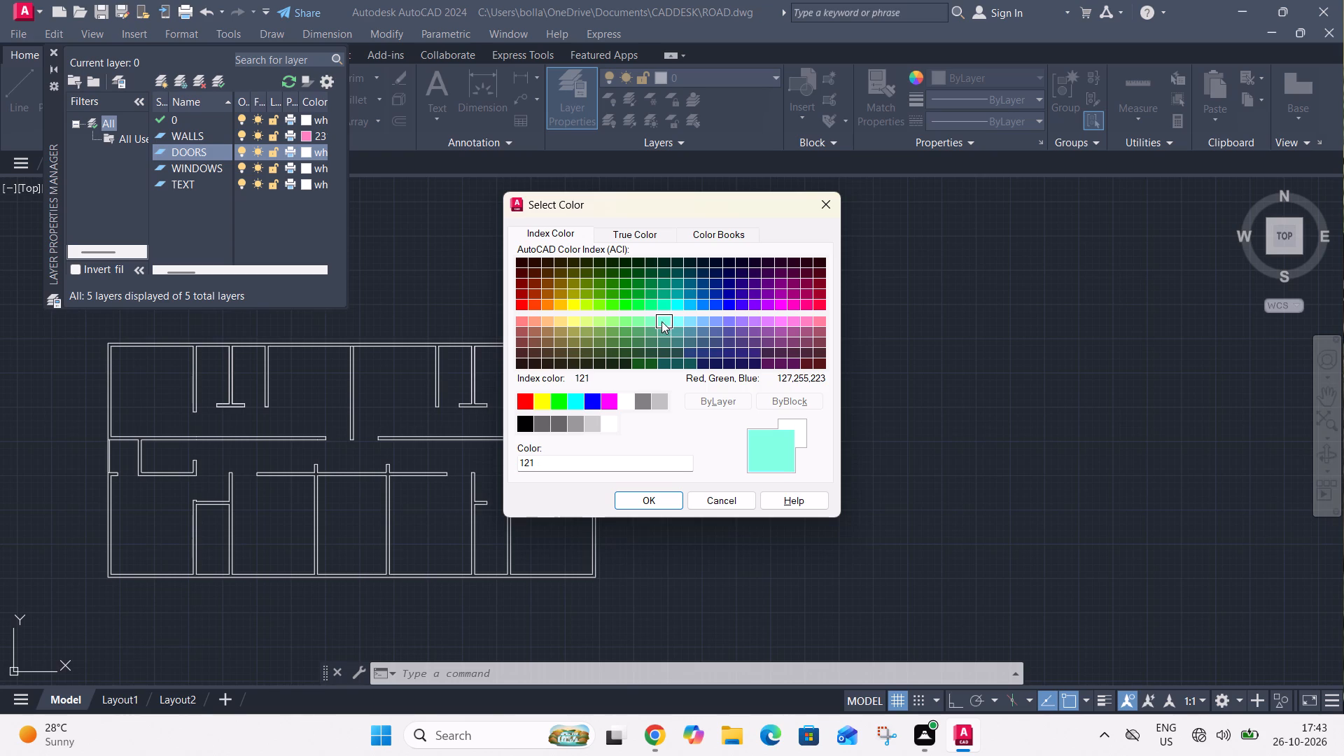
pyautogui.click(661, 498)
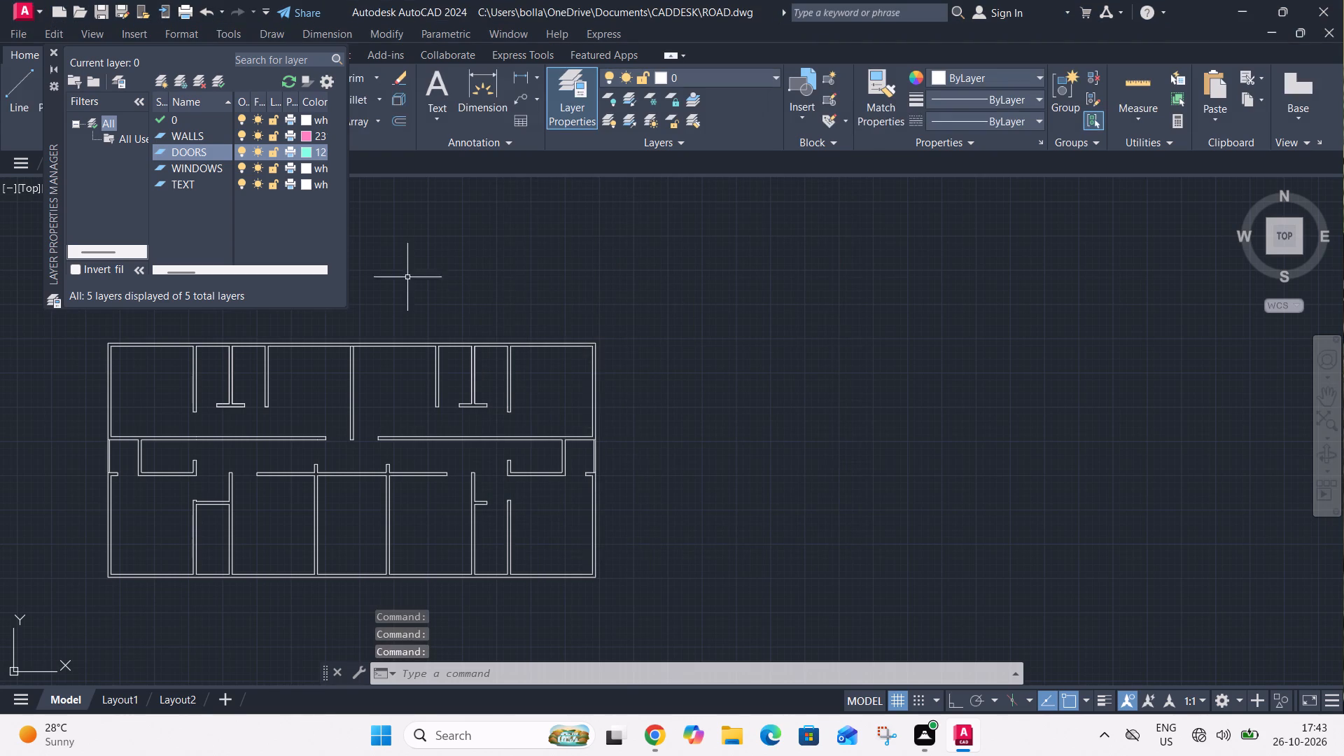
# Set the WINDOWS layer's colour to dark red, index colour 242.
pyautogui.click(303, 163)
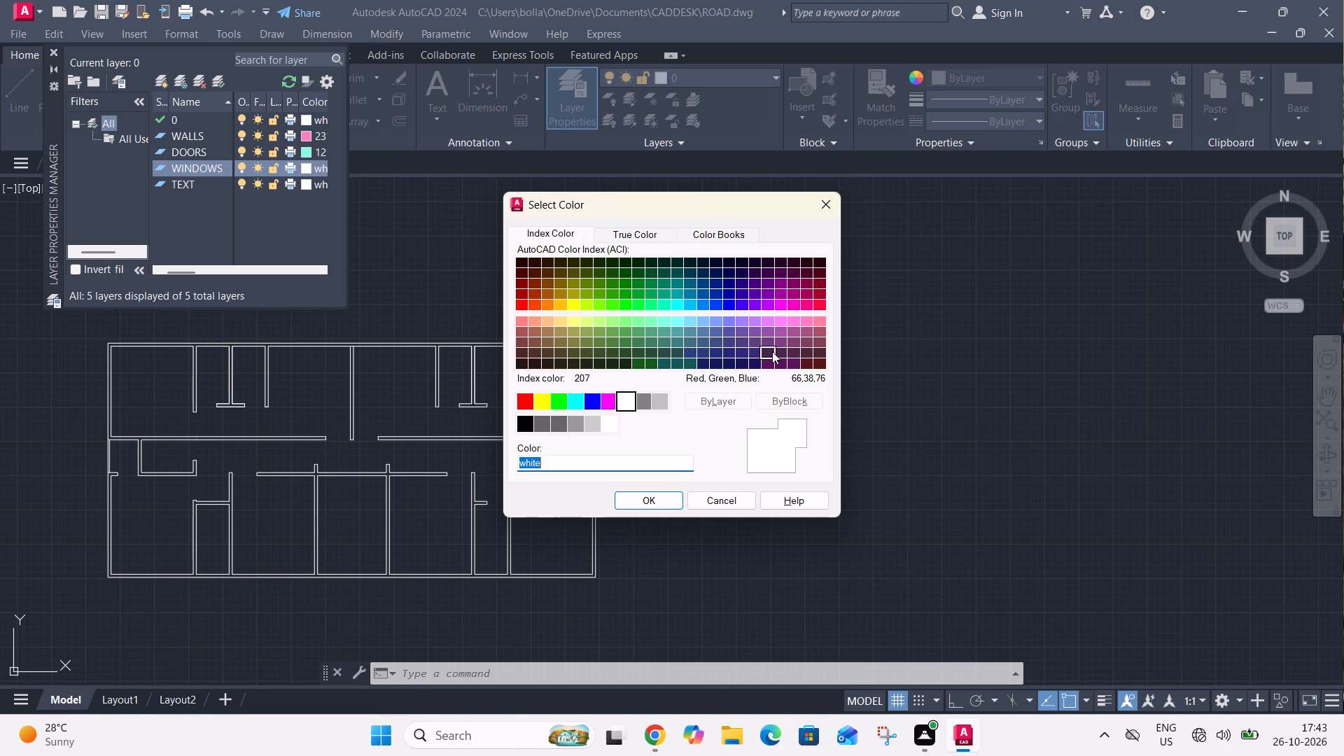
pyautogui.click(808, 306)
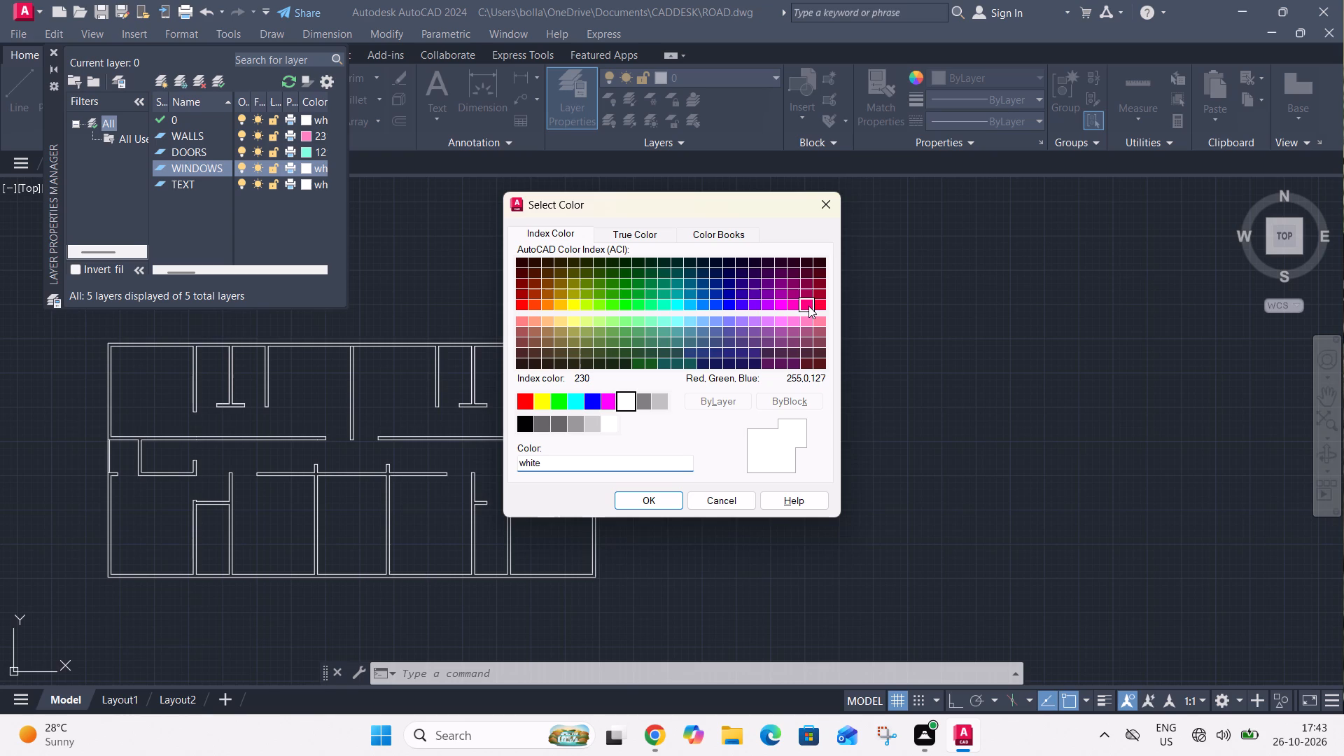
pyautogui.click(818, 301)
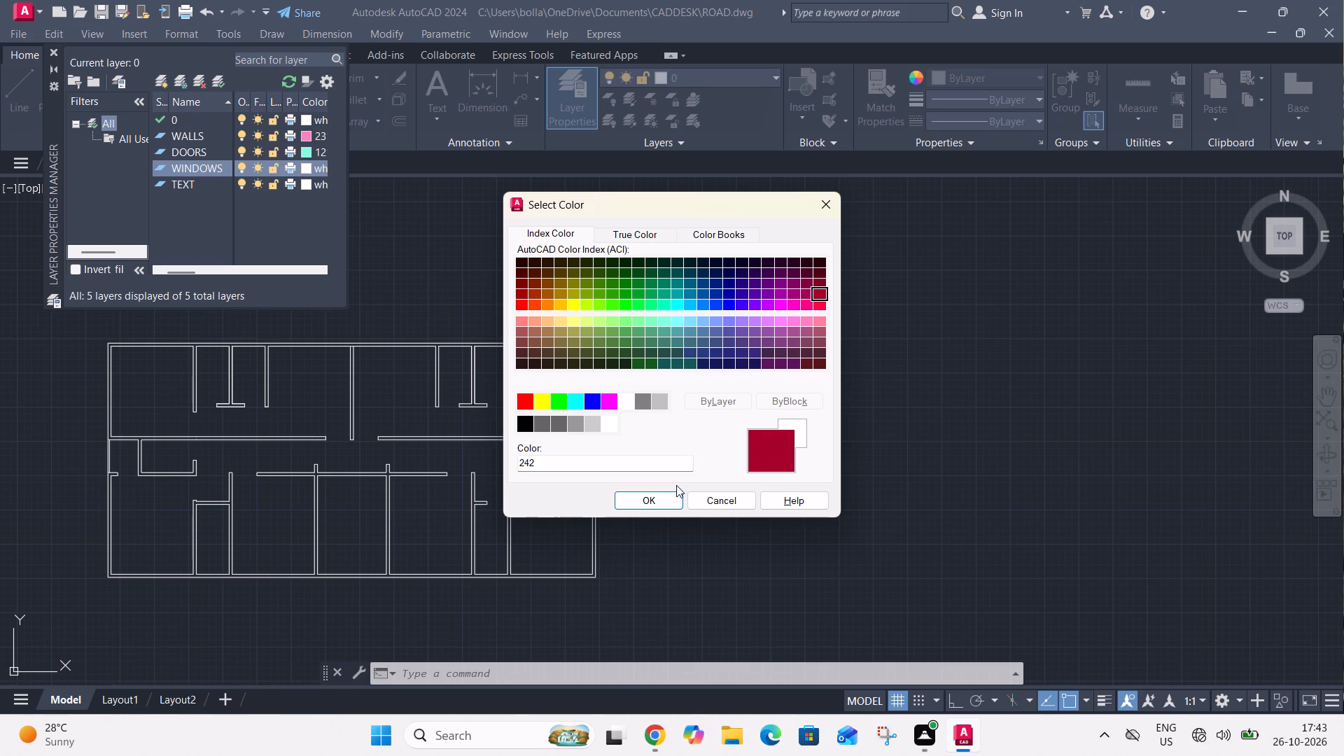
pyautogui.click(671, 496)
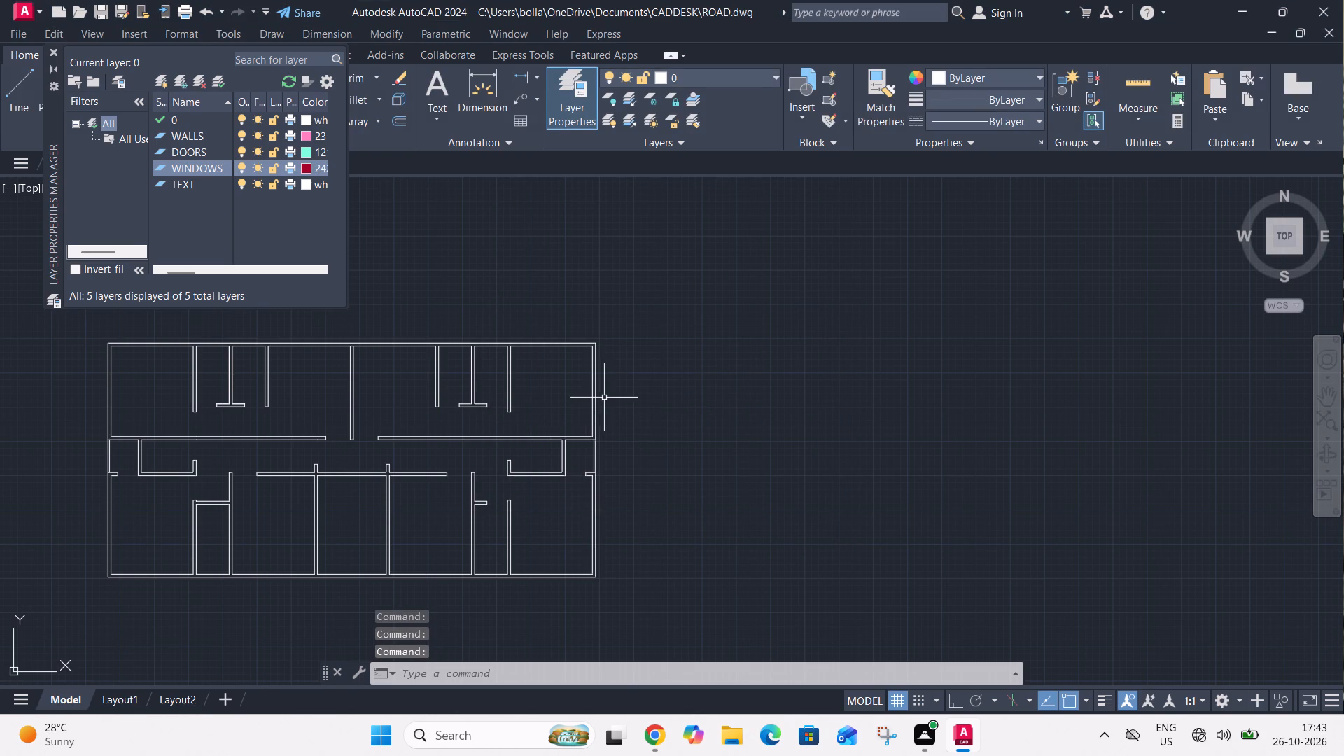
# Set the TEXT layer's colour to green, index colour 93.
pyautogui.click(300, 182)
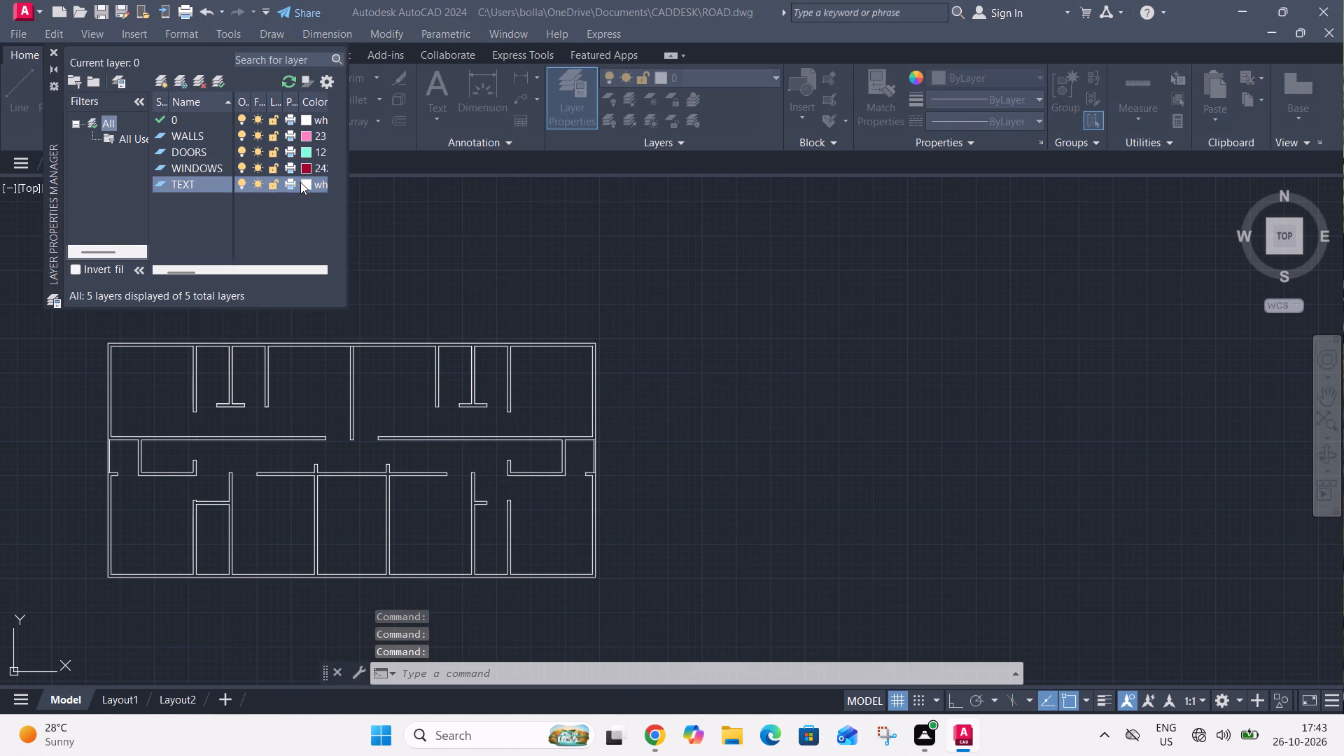
pyautogui.click(553, 295)
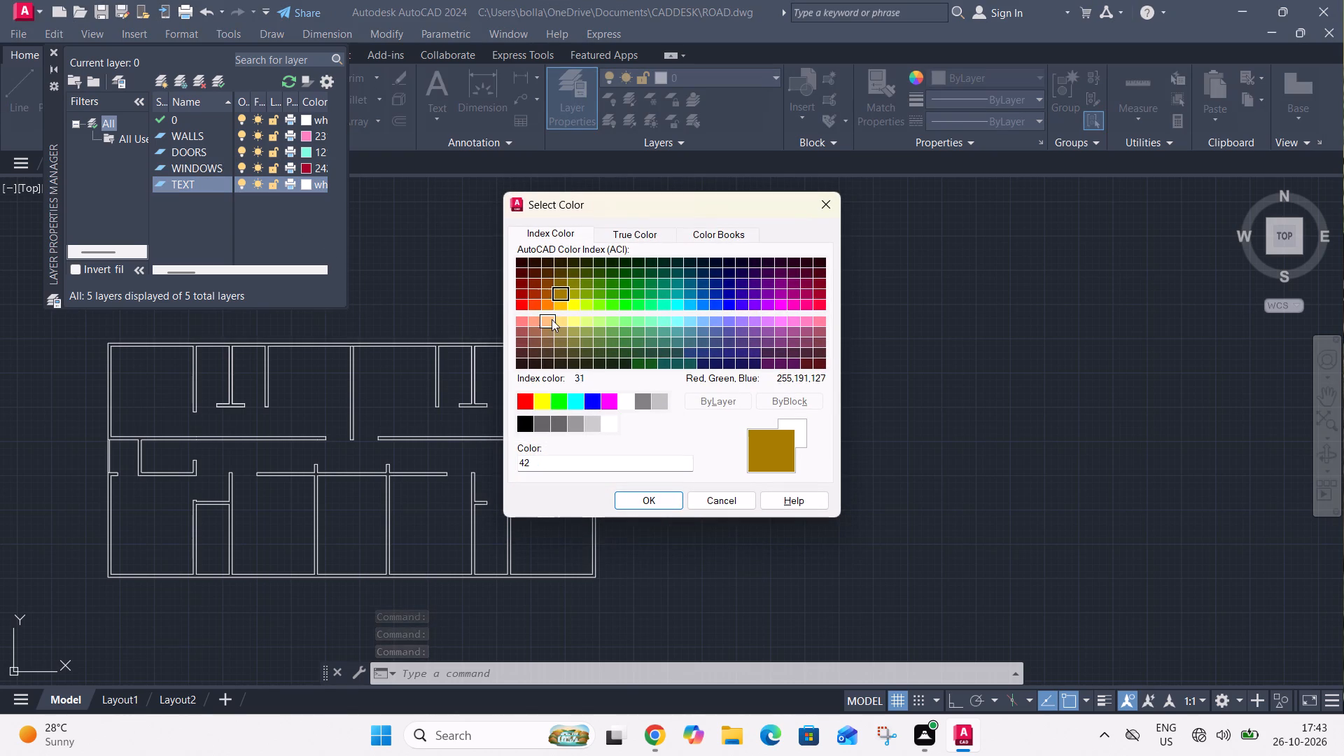
pyautogui.click(595, 297)
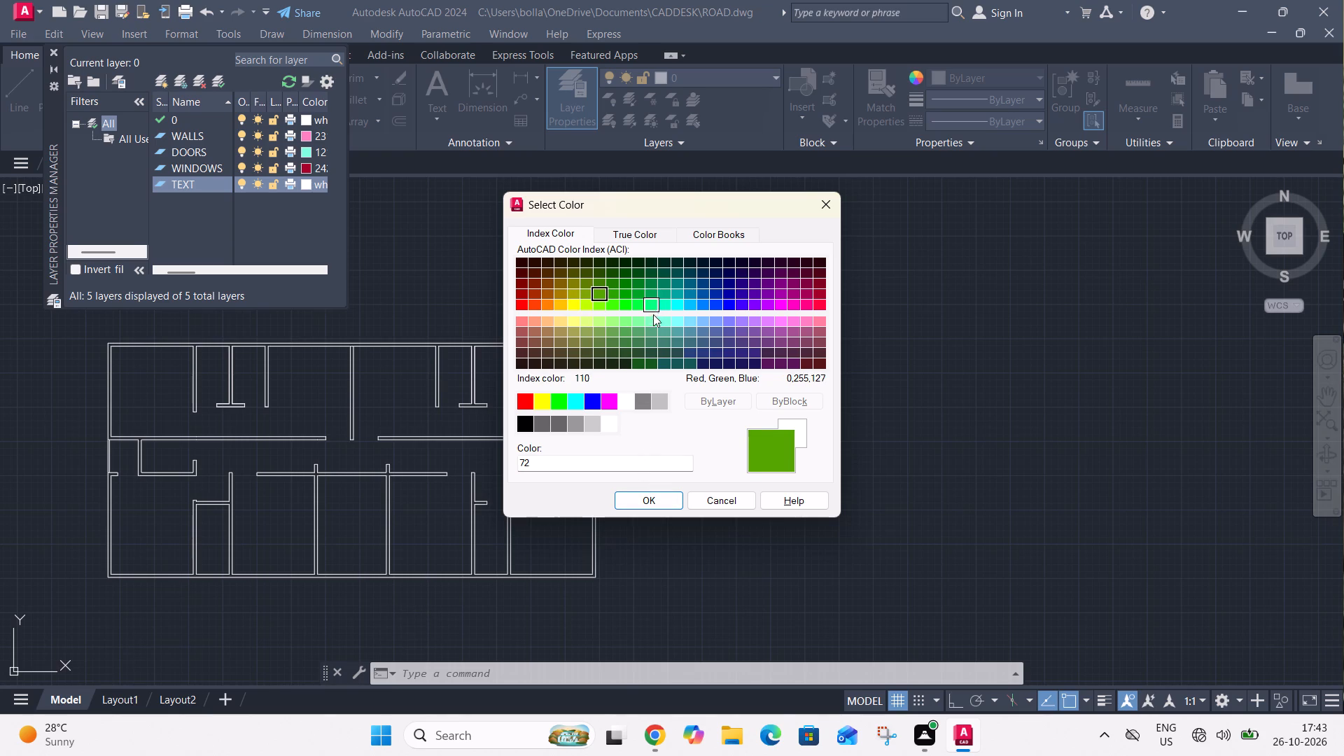
pyautogui.click(630, 328)
pyautogui.click(675, 497)
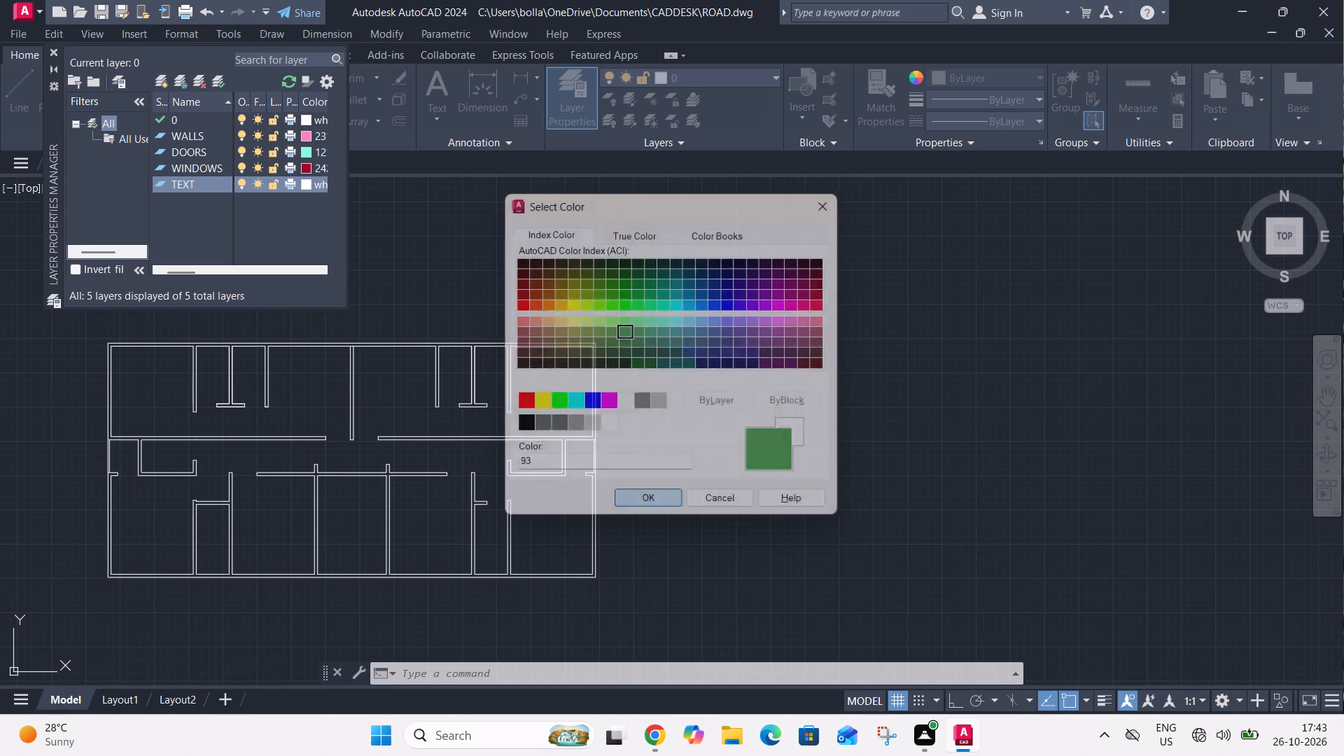
# Set the WINDOWS layer's colour to purple, index colour 200, and close the Layer Properties Manager.
pyautogui.click(302, 163)
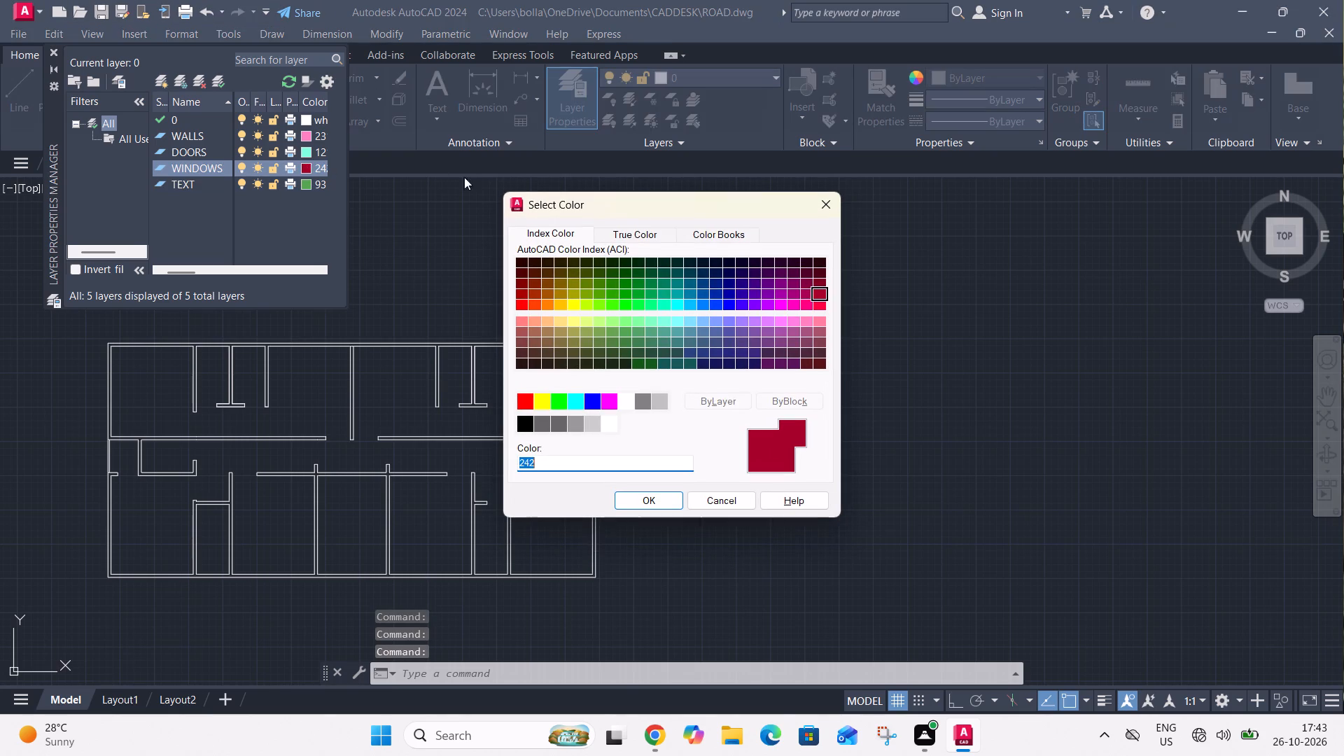
pyautogui.click(773, 304)
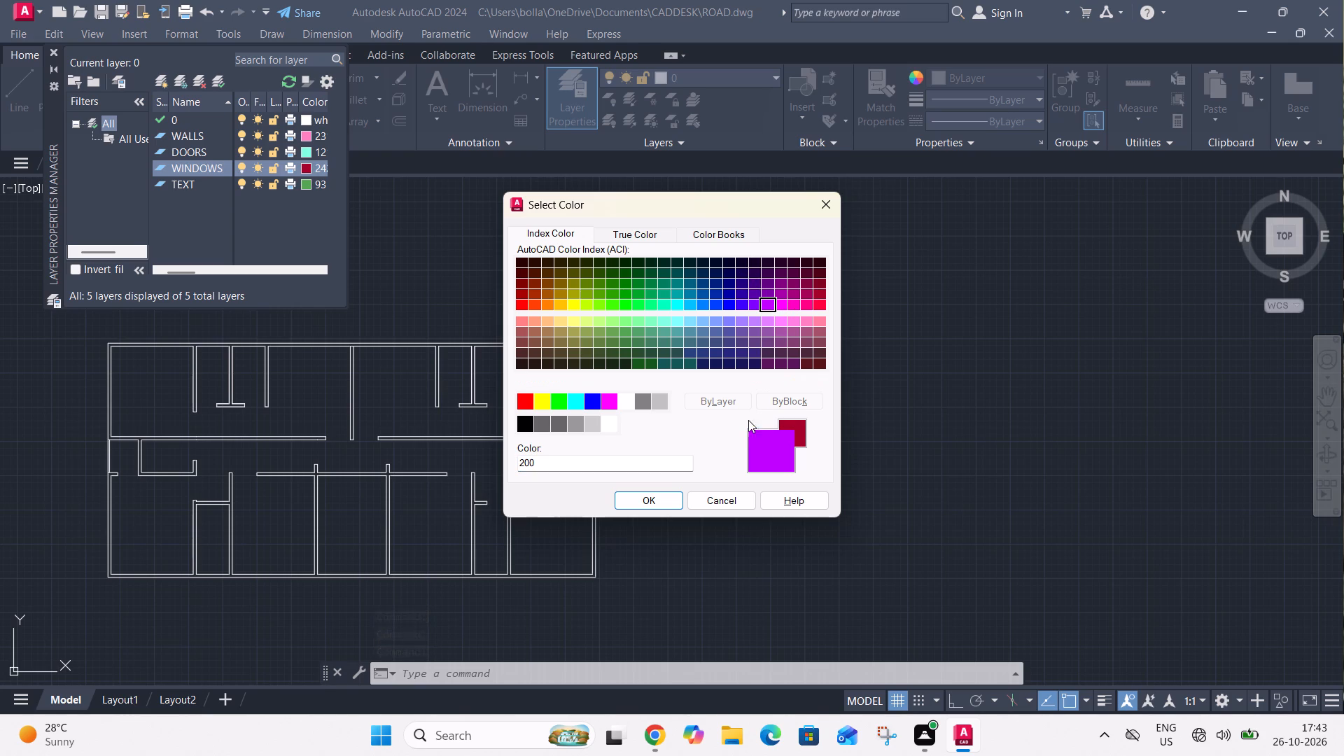
pyautogui.click(657, 499)
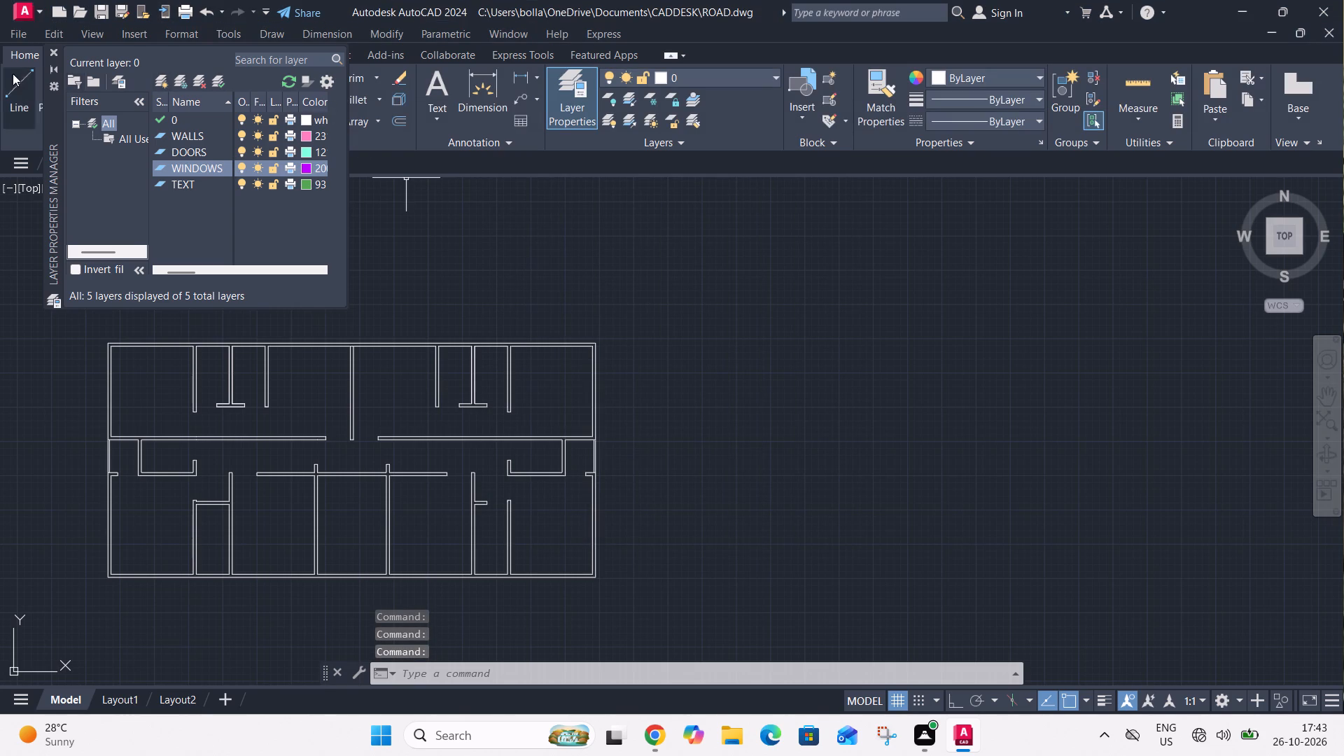
pyautogui.click(53, 47)
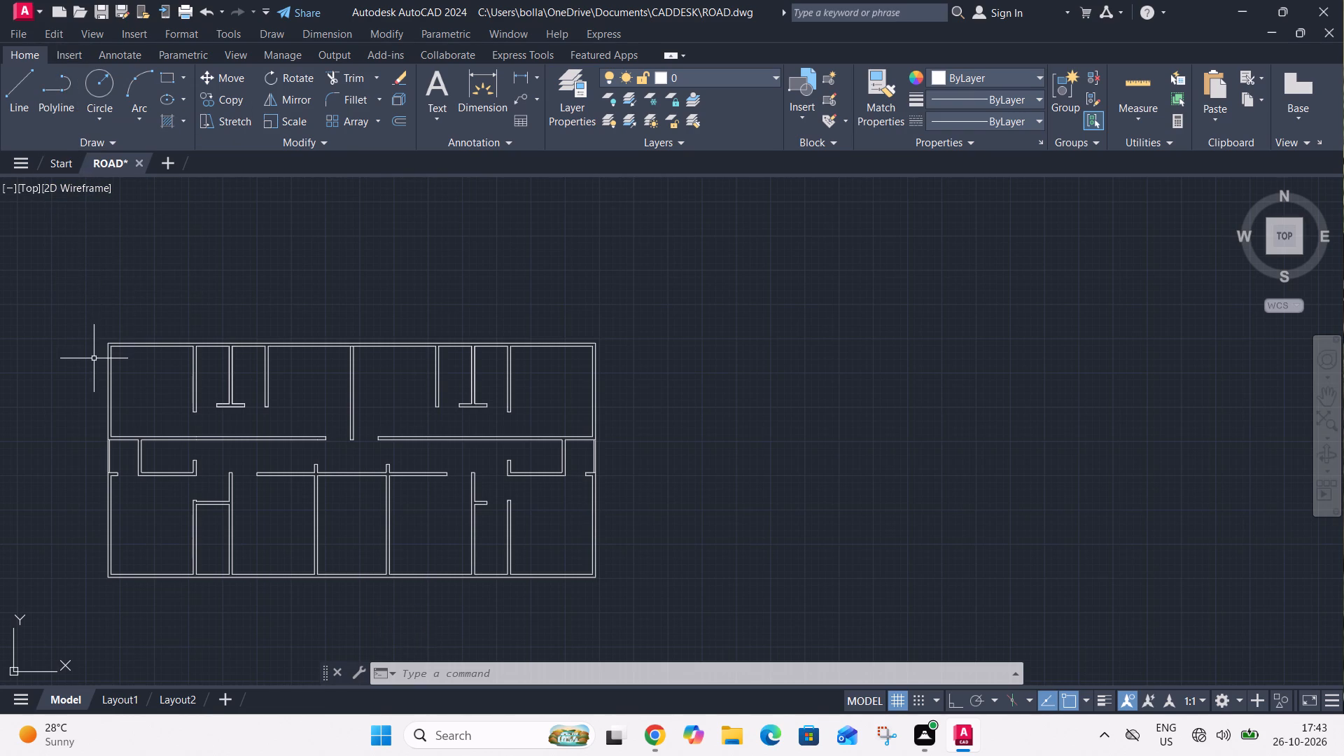
# Assign all the floor plan's wall lines to the WALLS layer and clear the selection.
pyautogui.scroll(2, 94, 358)
pyautogui.scroll(-2, 93, 315)
pyautogui.click(90, 293)
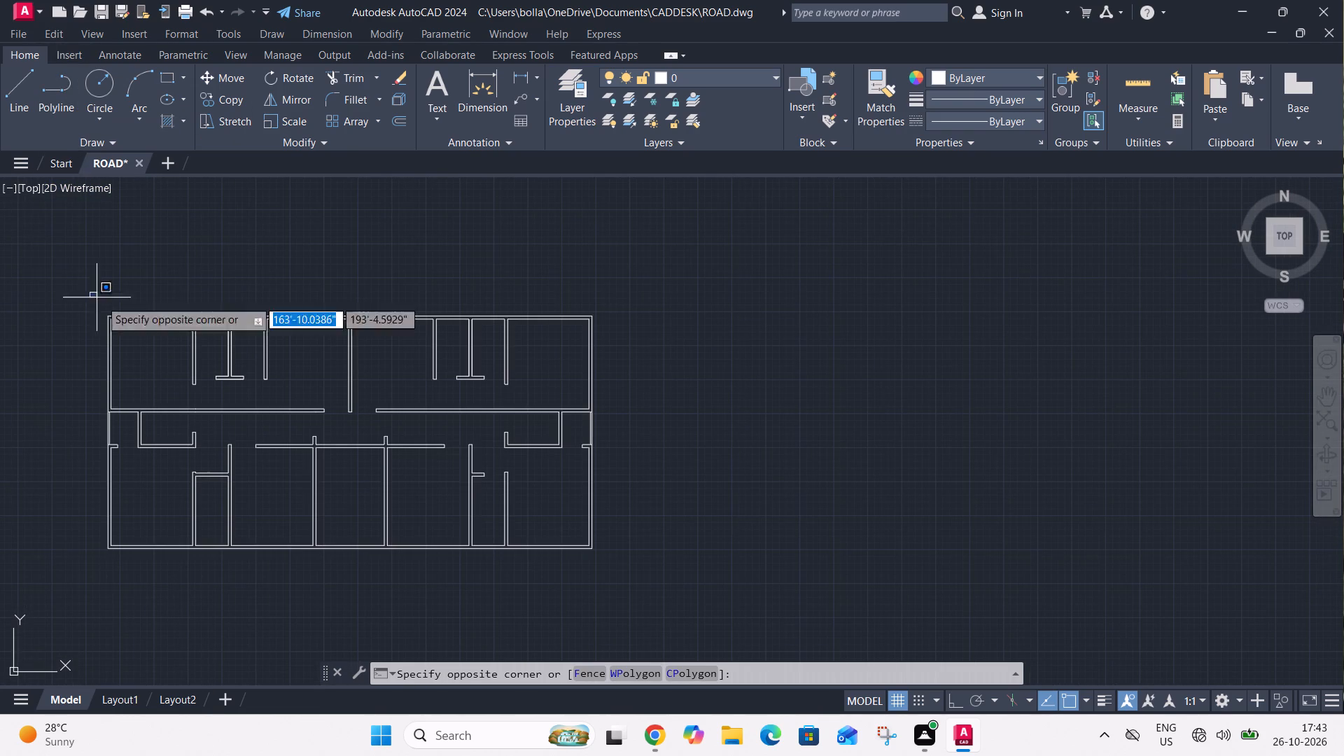
pyautogui.click(626, 575)
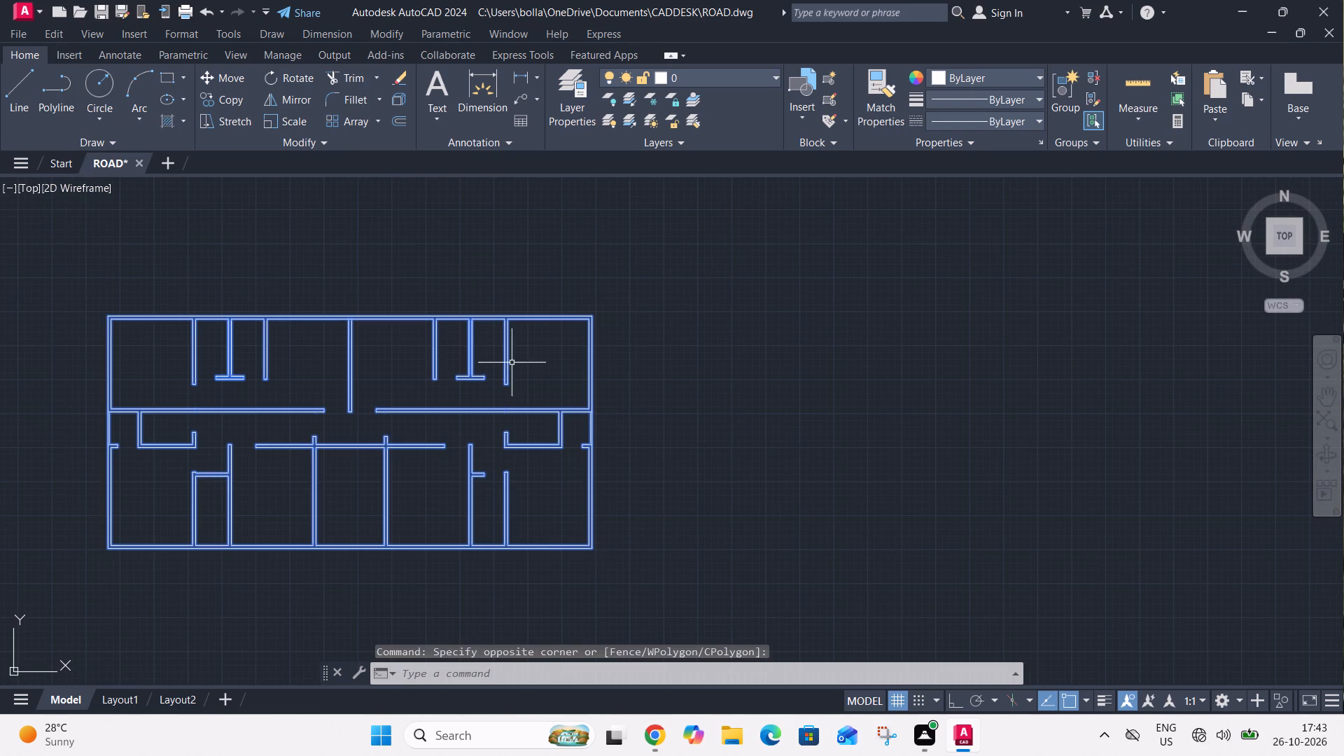
pyautogui.click(696, 71)
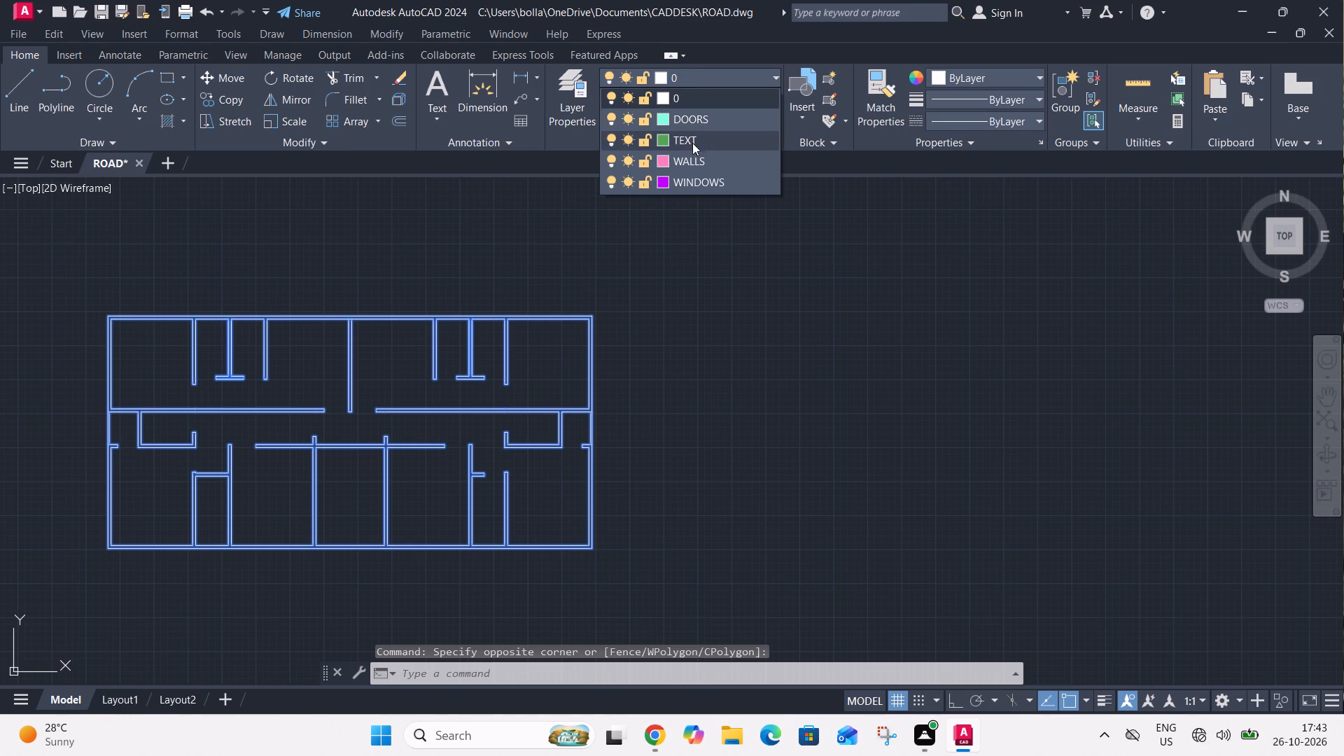
pyautogui.click(689, 158)
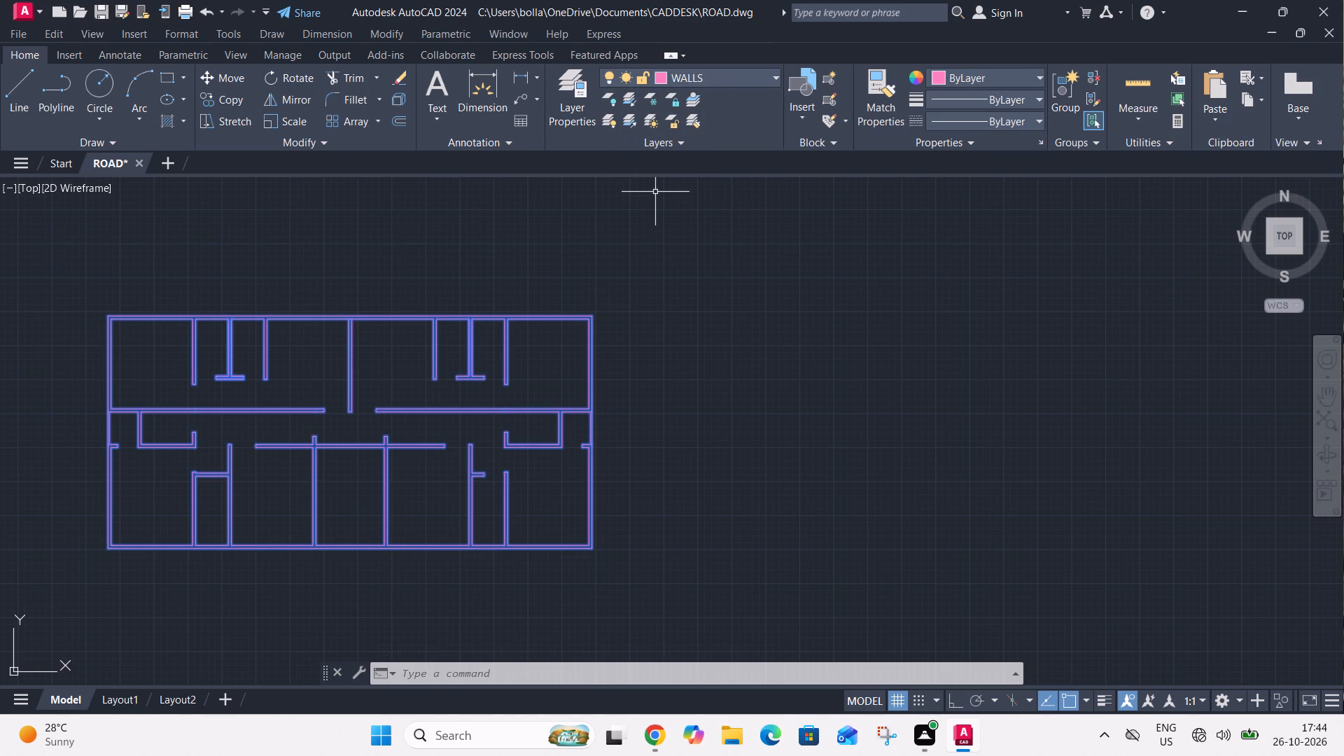
pyautogui.press('Escape')
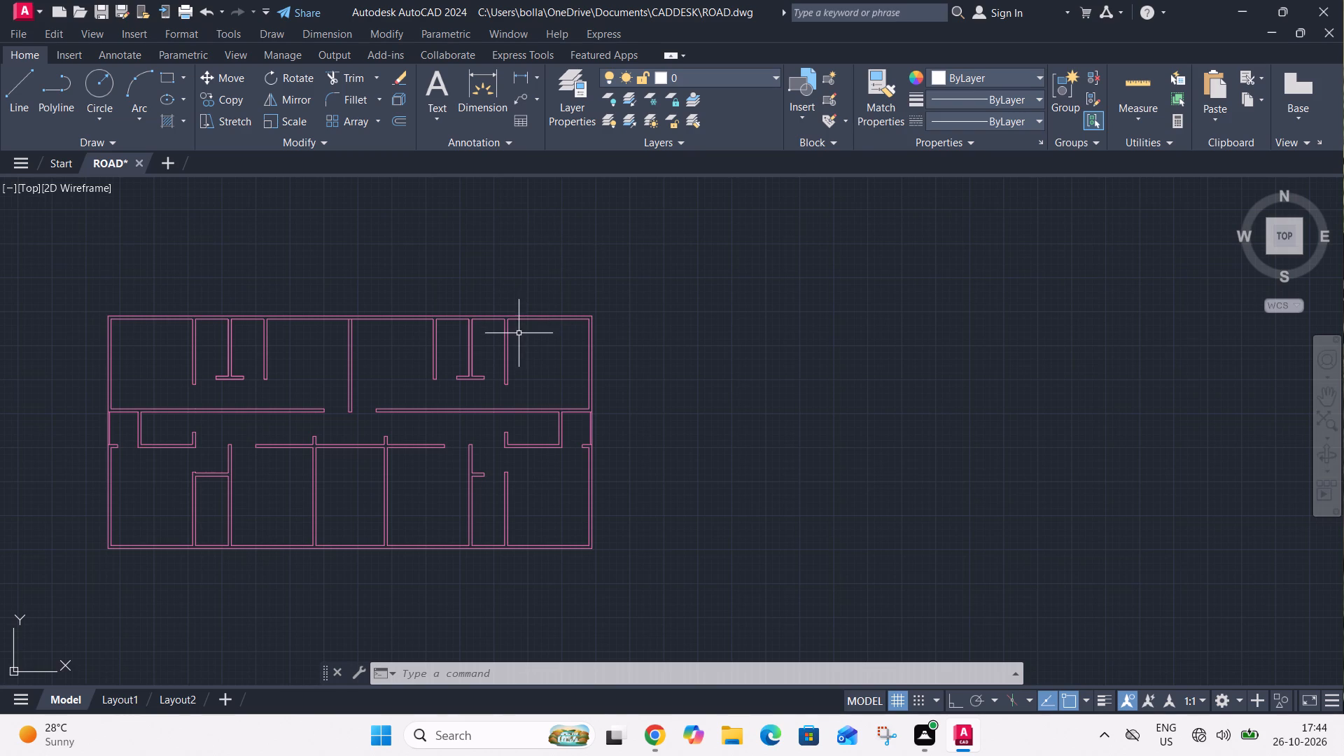
# Measure the lower middle room's inner width along its bottom wall with a linear dimension, without placing it.
pyautogui.moveTo(479, 330); pyautogui.dragTo(473, 283, button='middle')
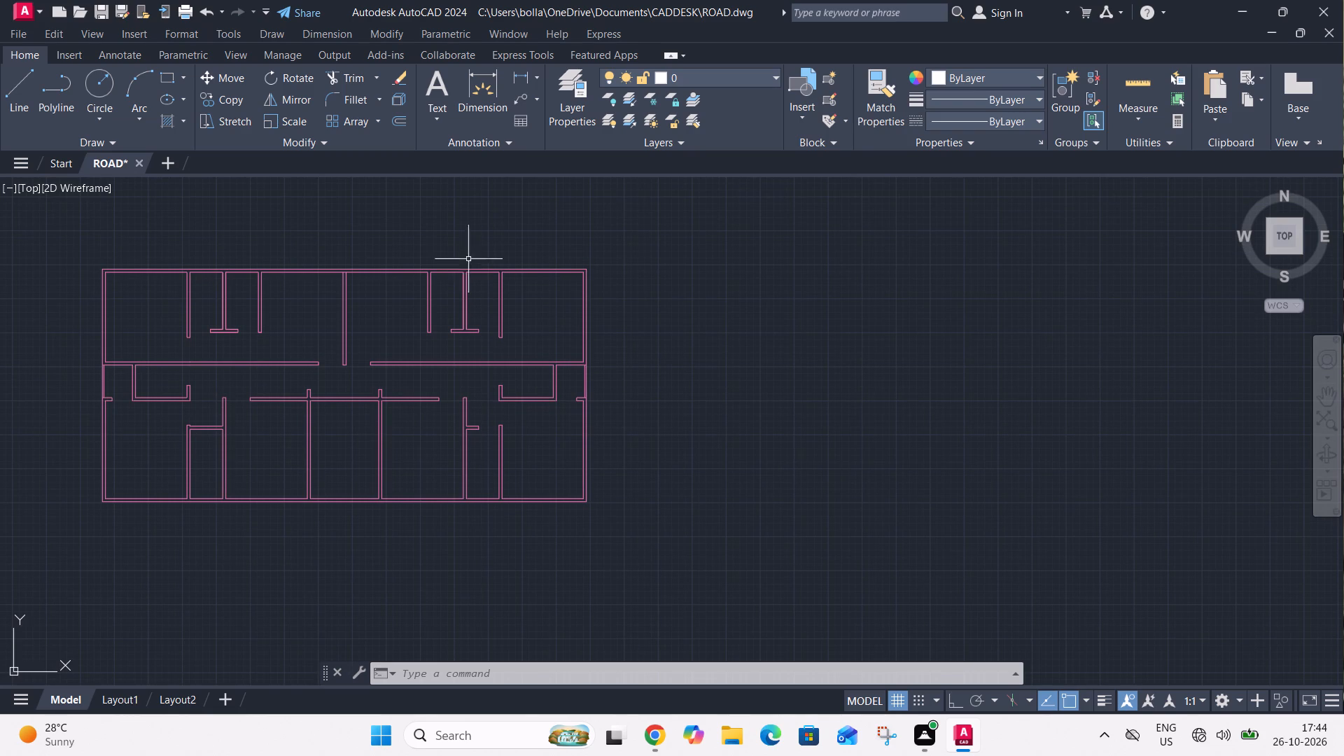
pyautogui.click(520, 80)
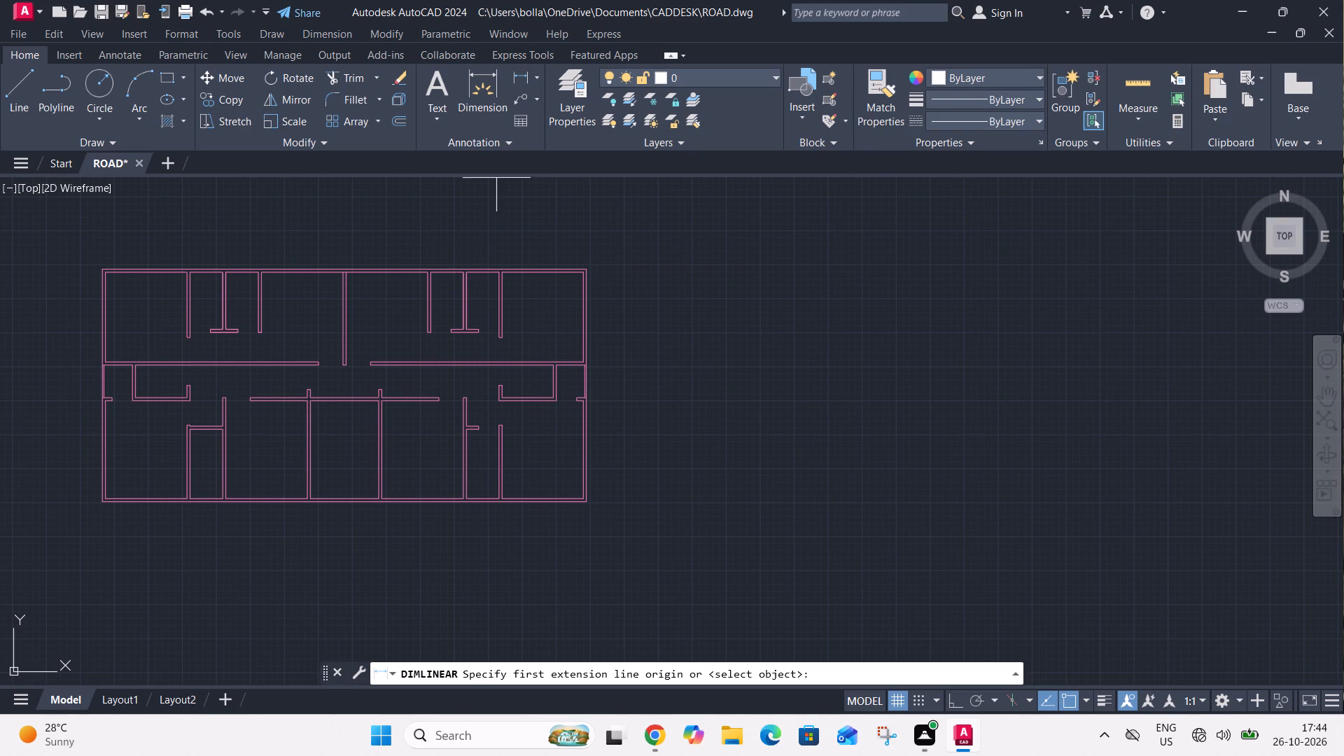
pyautogui.scroll(2, 311, 506)
pyautogui.click(301, 489)
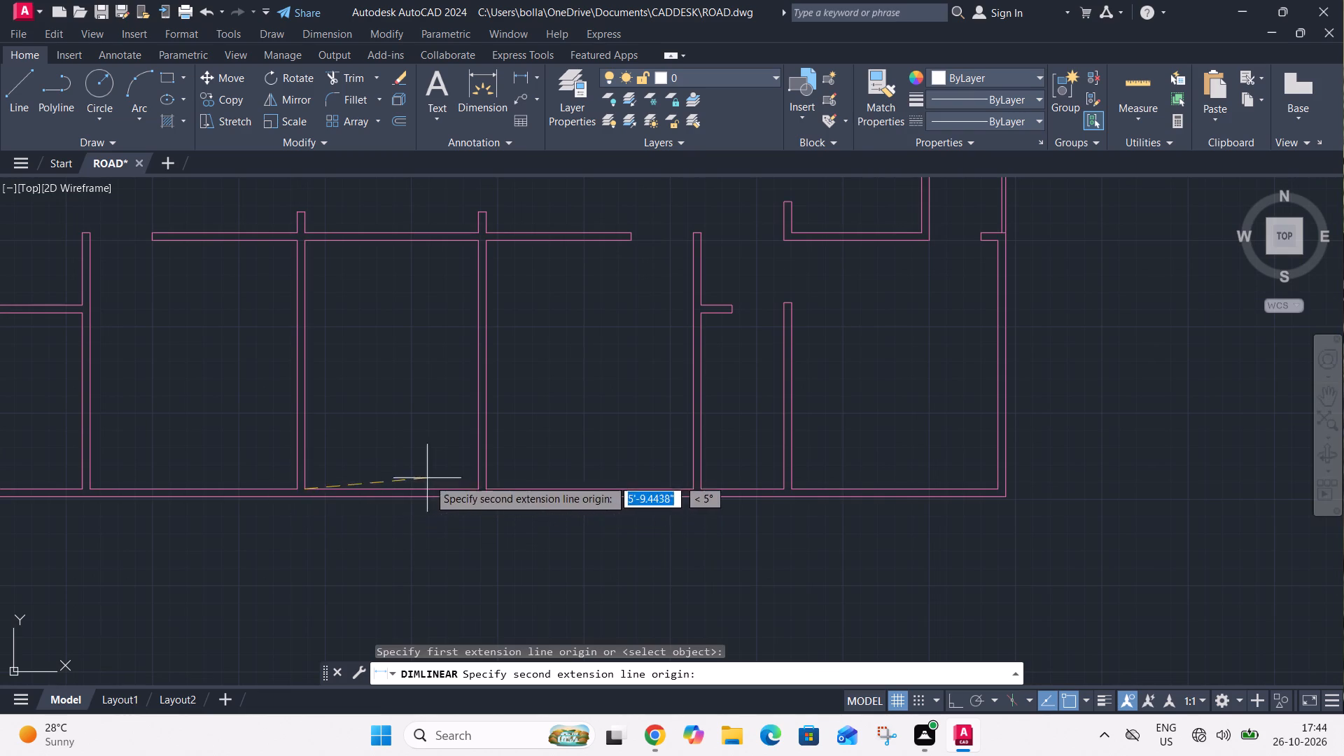
pyautogui.click(476, 491)
pyautogui.press('Escape')
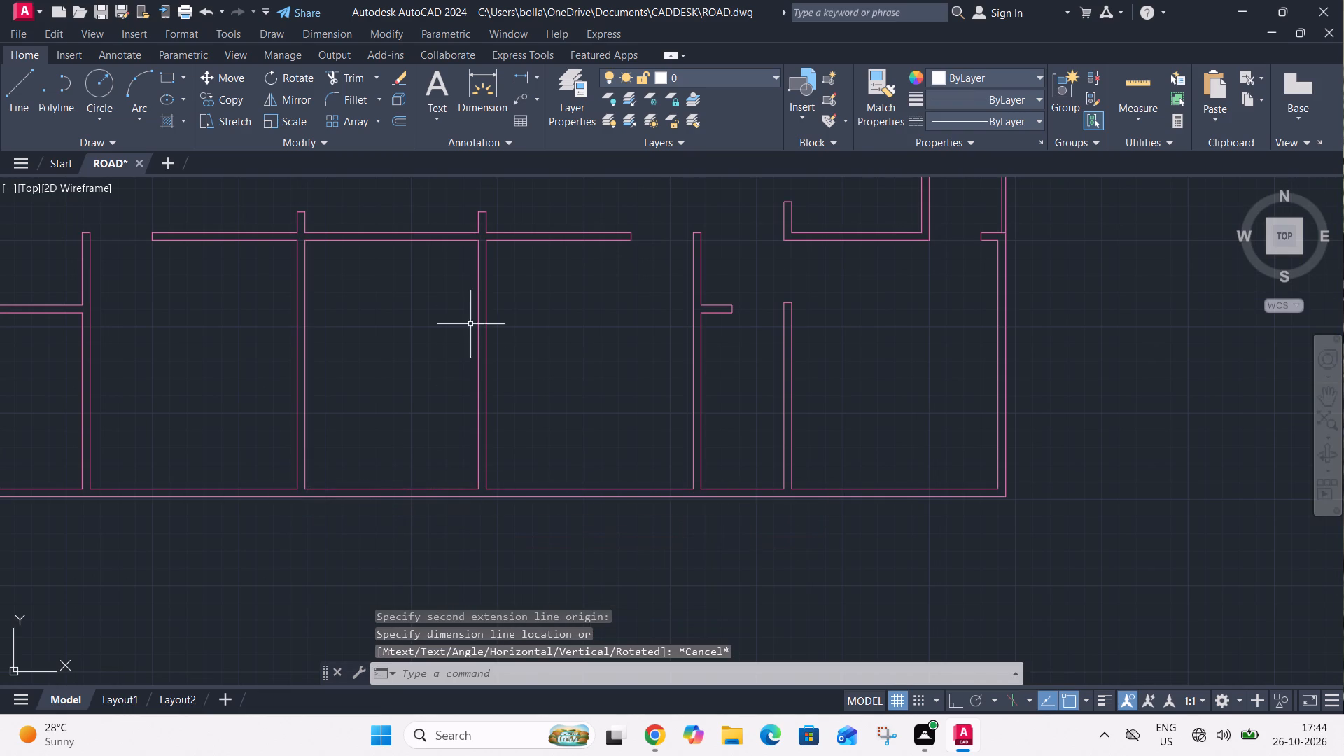
# Measure the lower middle room's inner depth along its right wall with a linear dimension, without placing it.
pyautogui.click(516, 83)
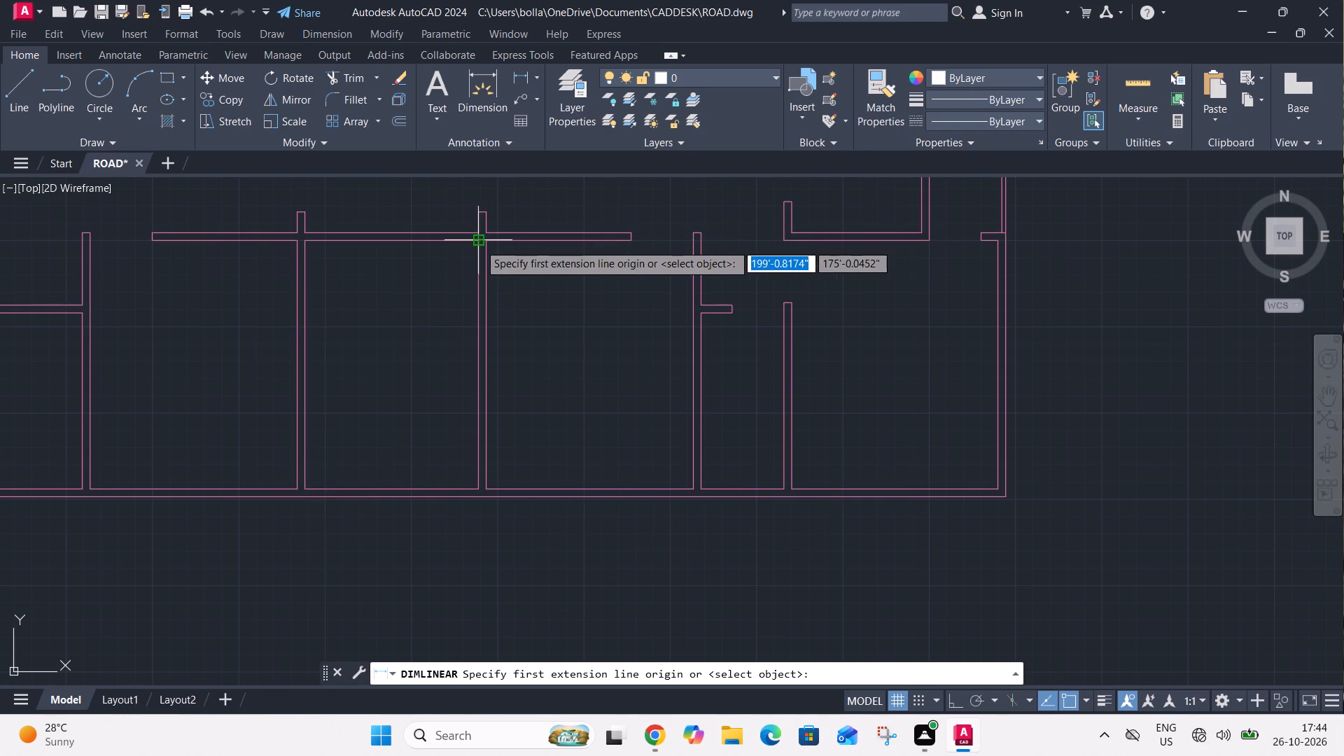
pyautogui.click(479, 244)
pyautogui.click(479, 491)
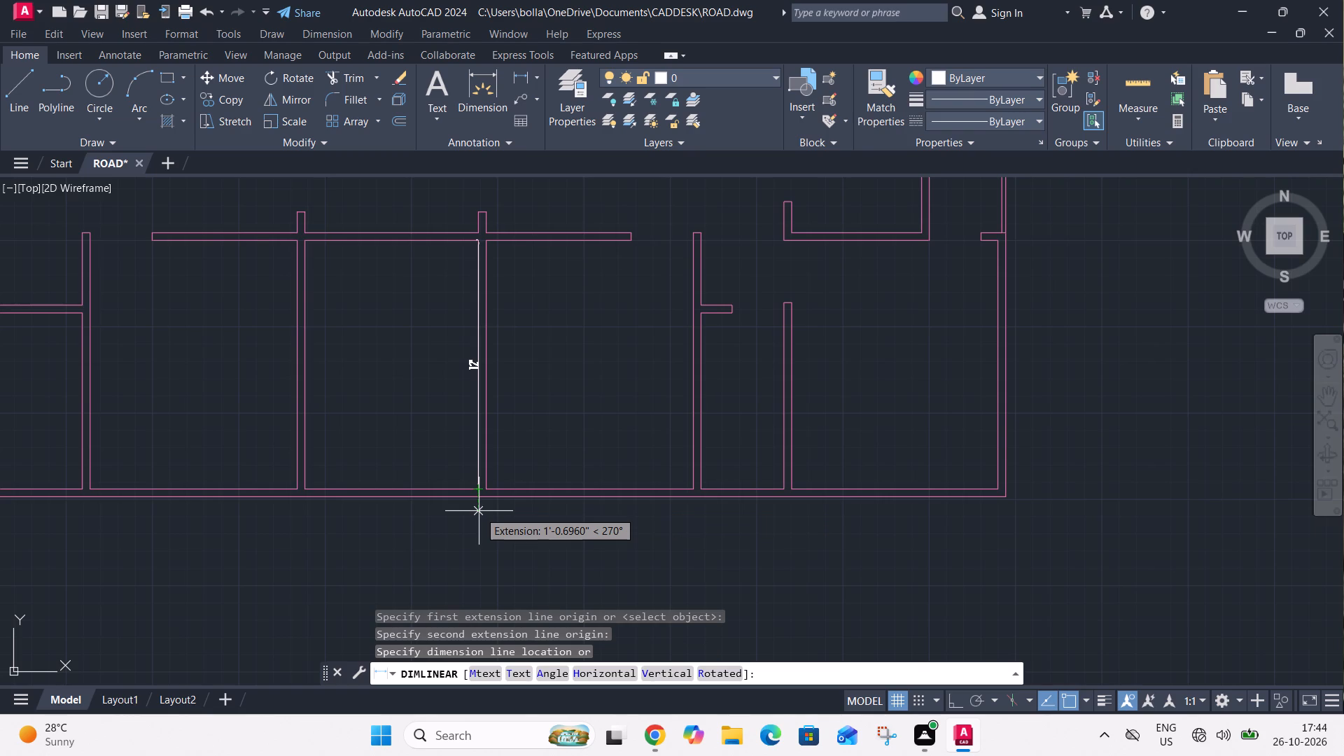
pyautogui.scroll(2, 454, 498)
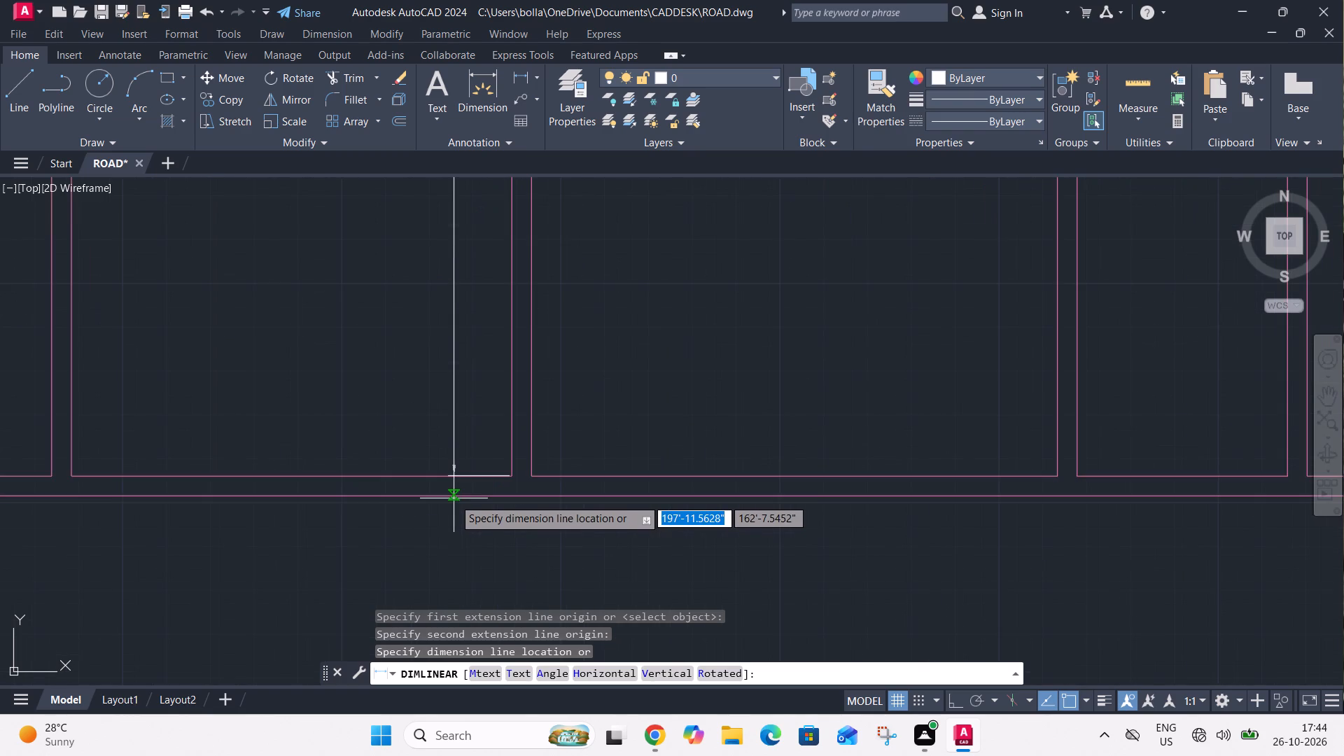
pyautogui.scroll(-2, 454, 498)
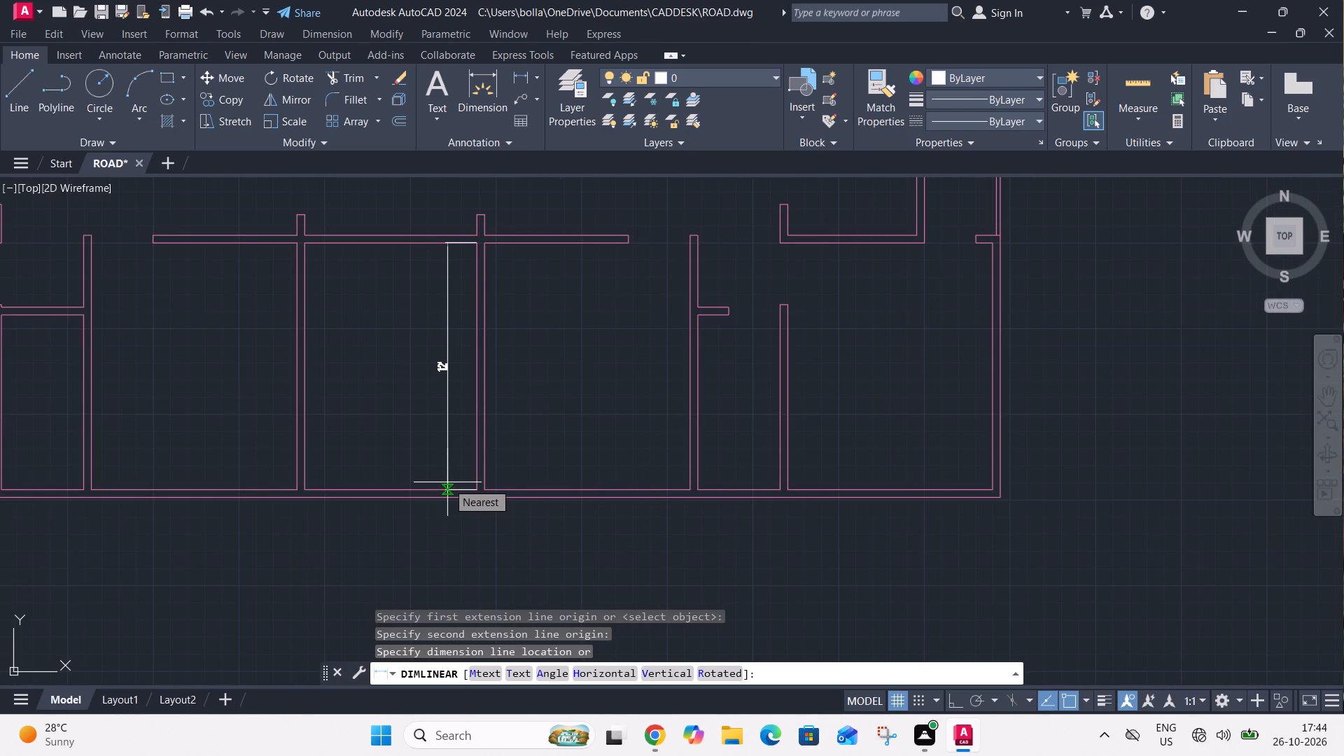
pyautogui.press('Escape')
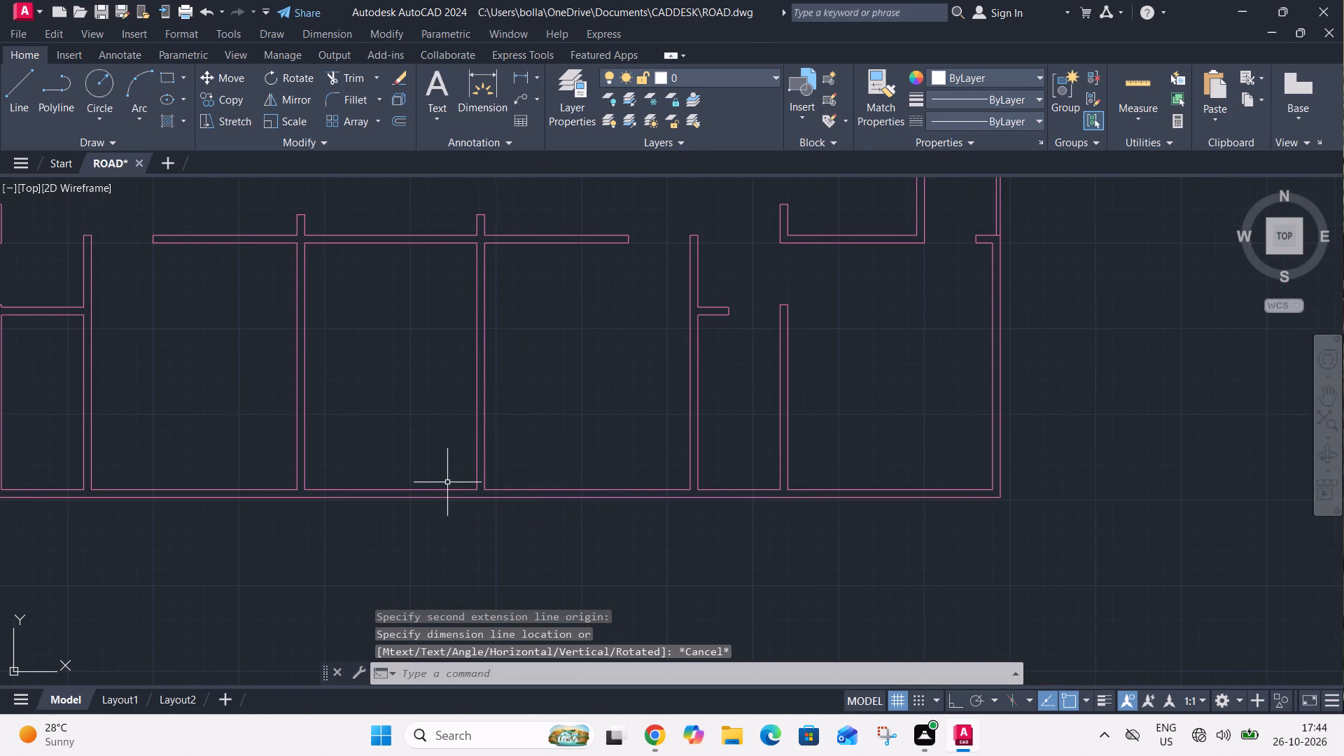
# Trim away both lines of the wall closing the top of the lower middle room, between its two side walls.
pyautogui.scroll(-2, 447, 482)
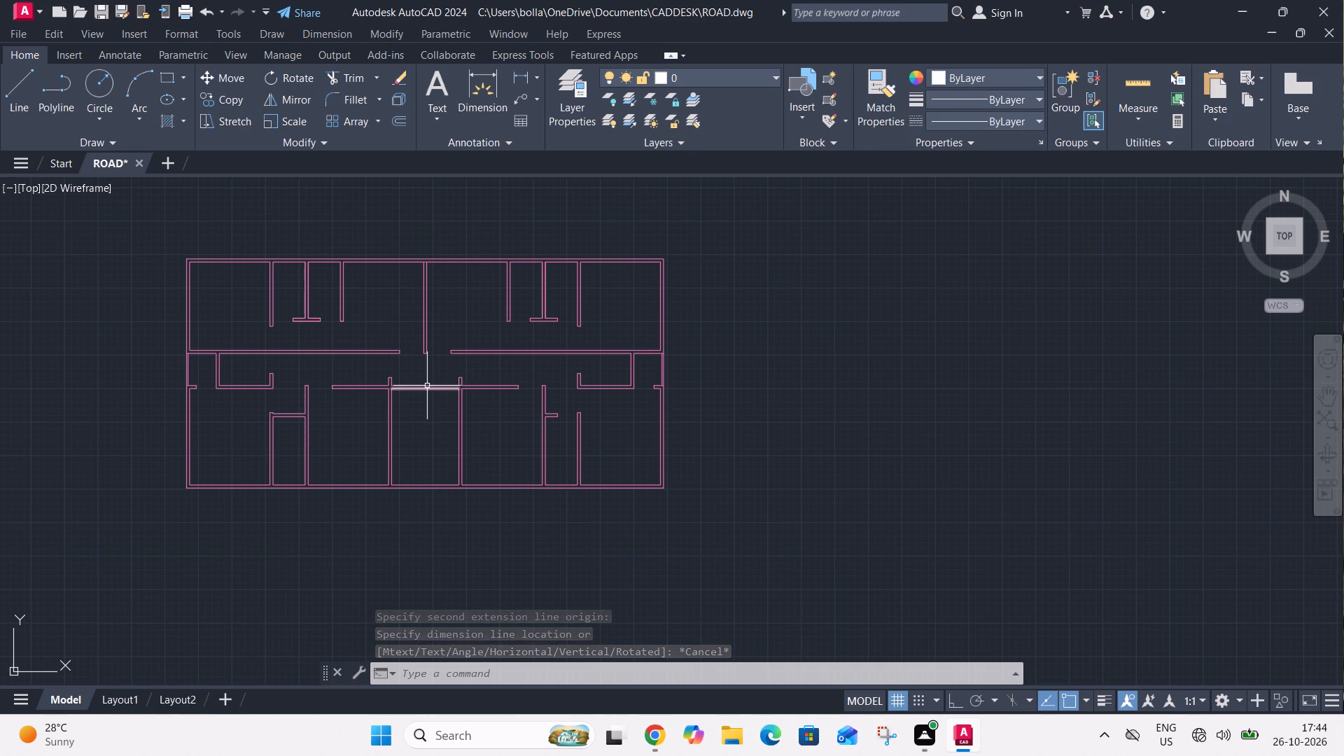
pyautogui.write('TR')
pyautogui.press('space')
pyautogui.click(426, 383)
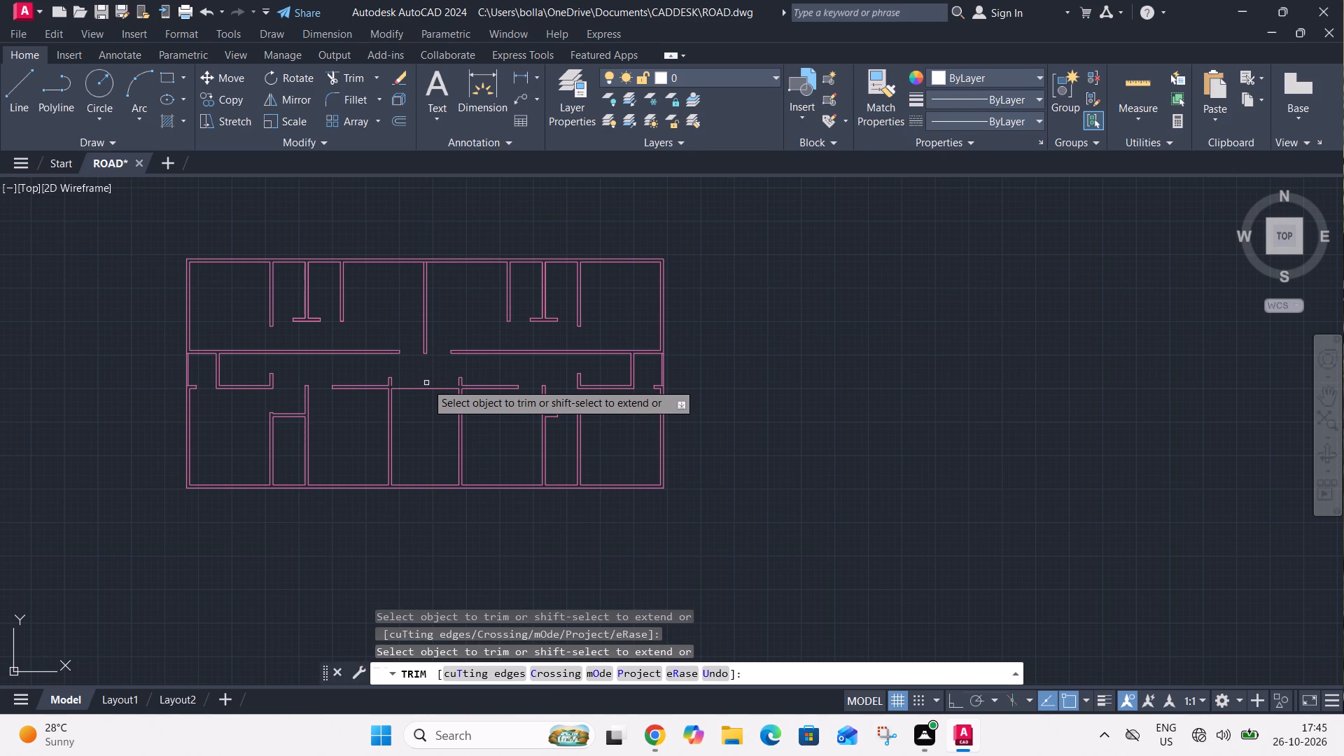
pyautogui.click(426, 388)
pyautogui.press('Escape')
# Join the broken inner line of each side wall of the lower middle room where the top wall was trimmed.
pyautogui.scroll(4, 391, 397)
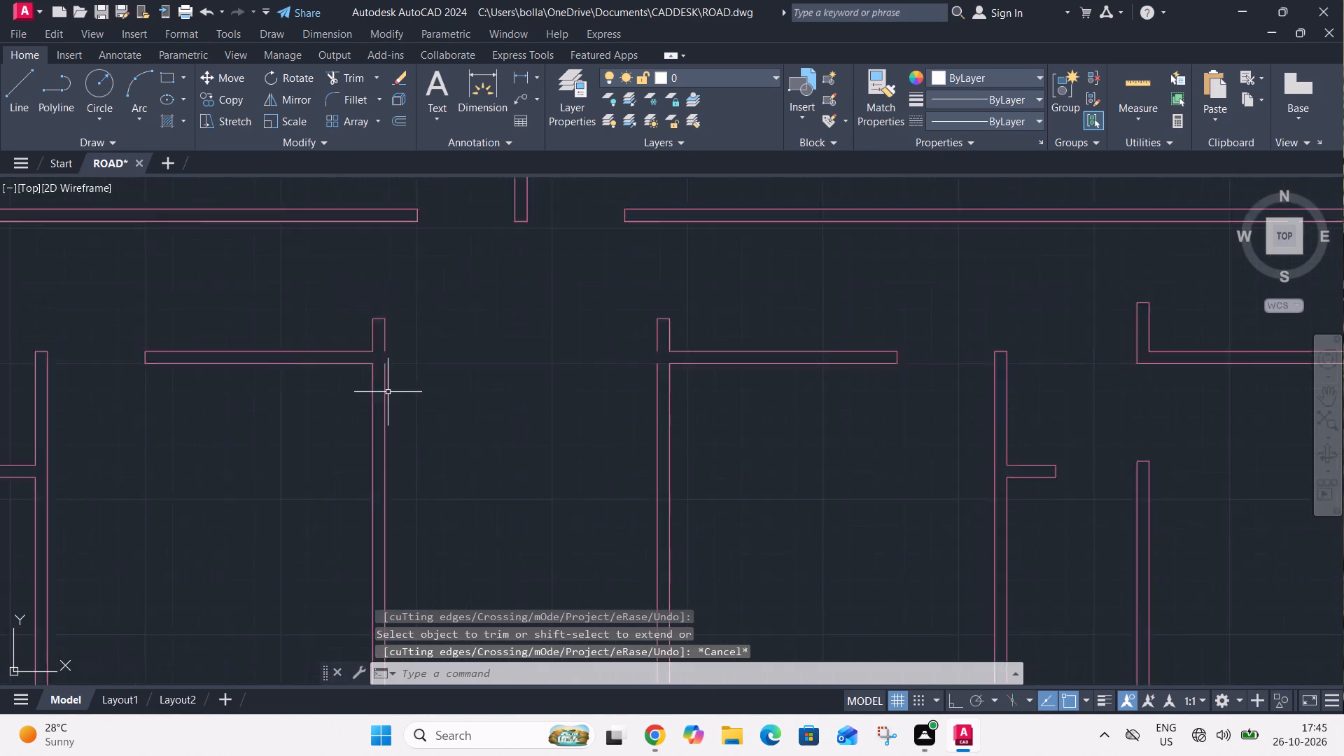
pyautogui.click(400, 321)
pyautogui.click(375, 353)
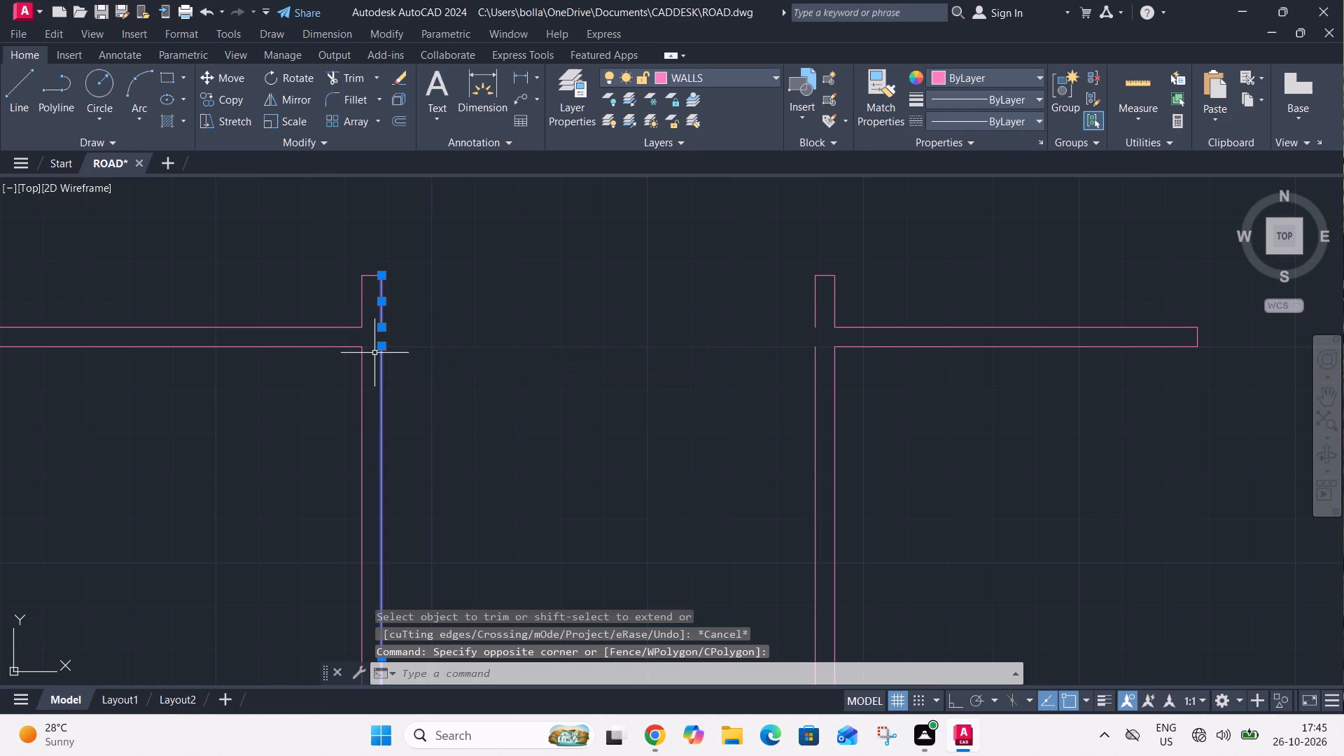
pyautogui.write('J')
pyautogui.press('space')
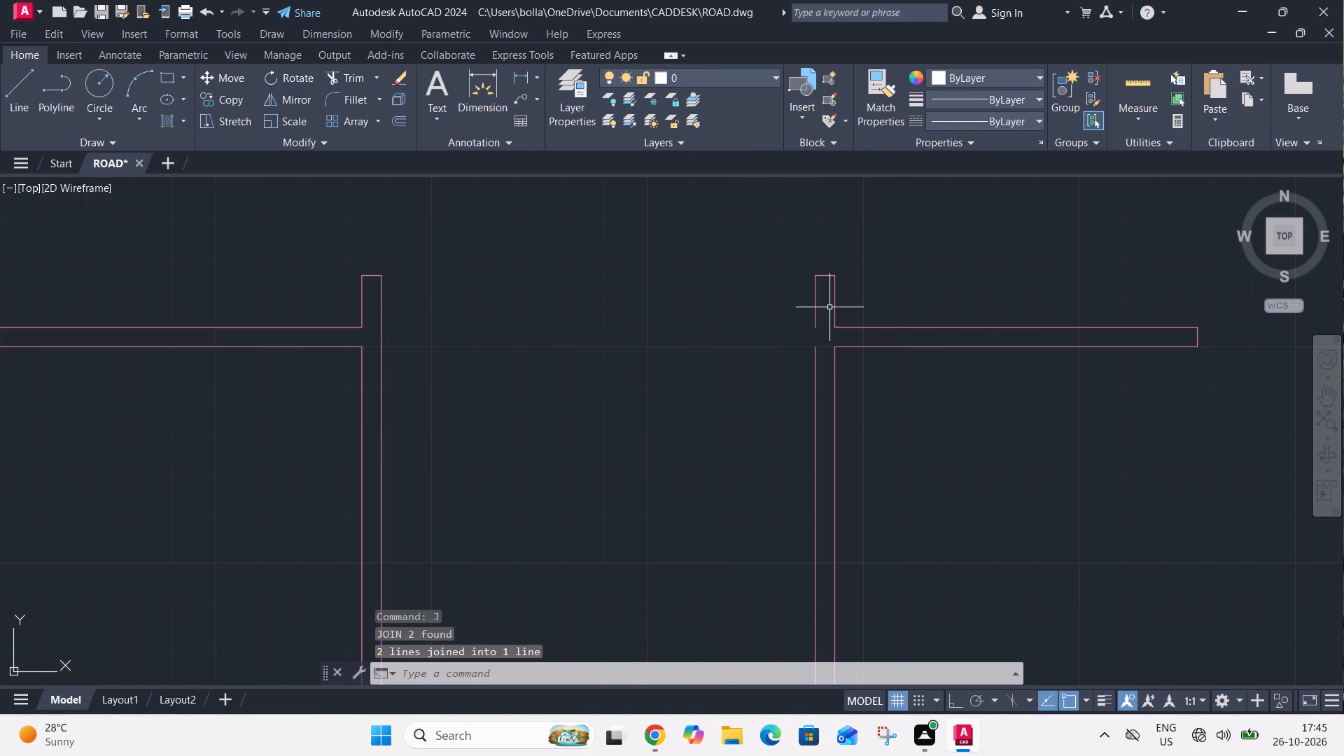
pyautogui.click(831, 309)
pyautogui.click(797, 370)
pyautogui.press('j')
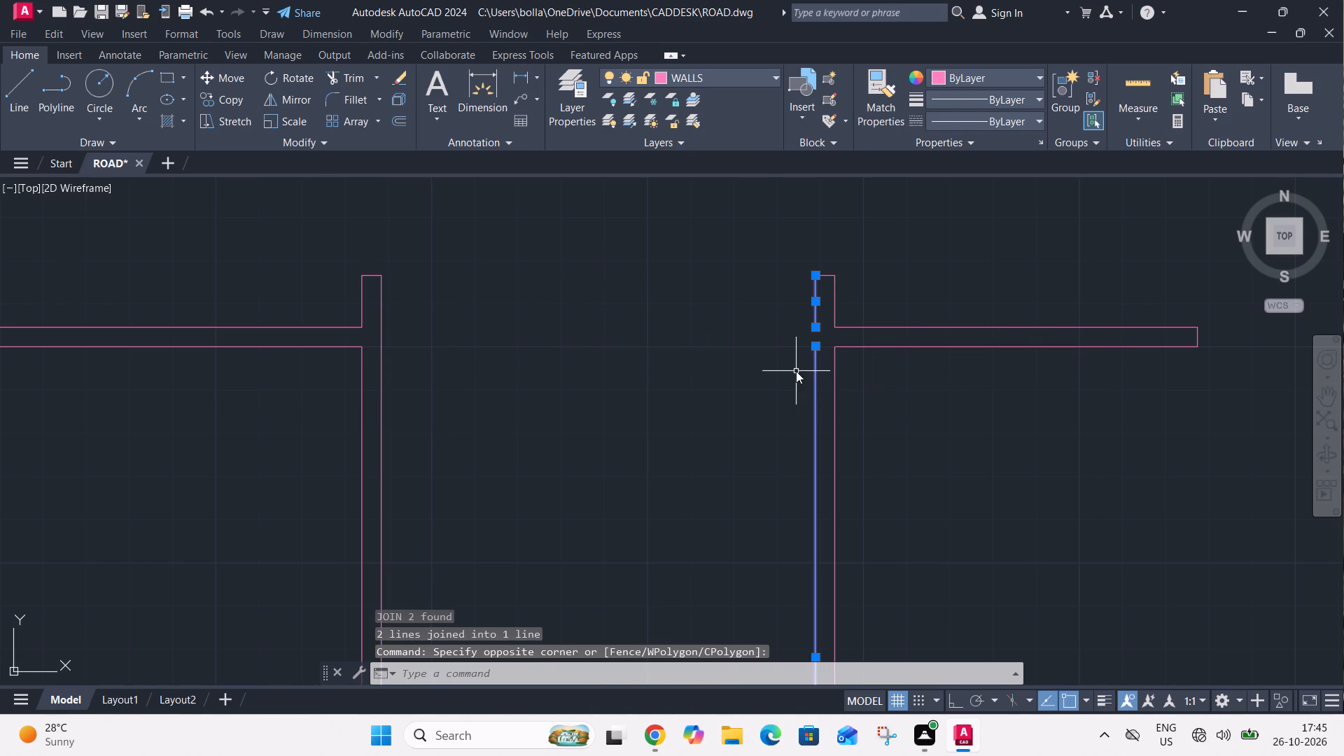
pyautogui.press('space')
# Measure the vertical distance from the right-hand corridor wall's inner end to the bottom wall with a linear dimension, without placing it.
pyautogui.scroll(-3, 761, 365)
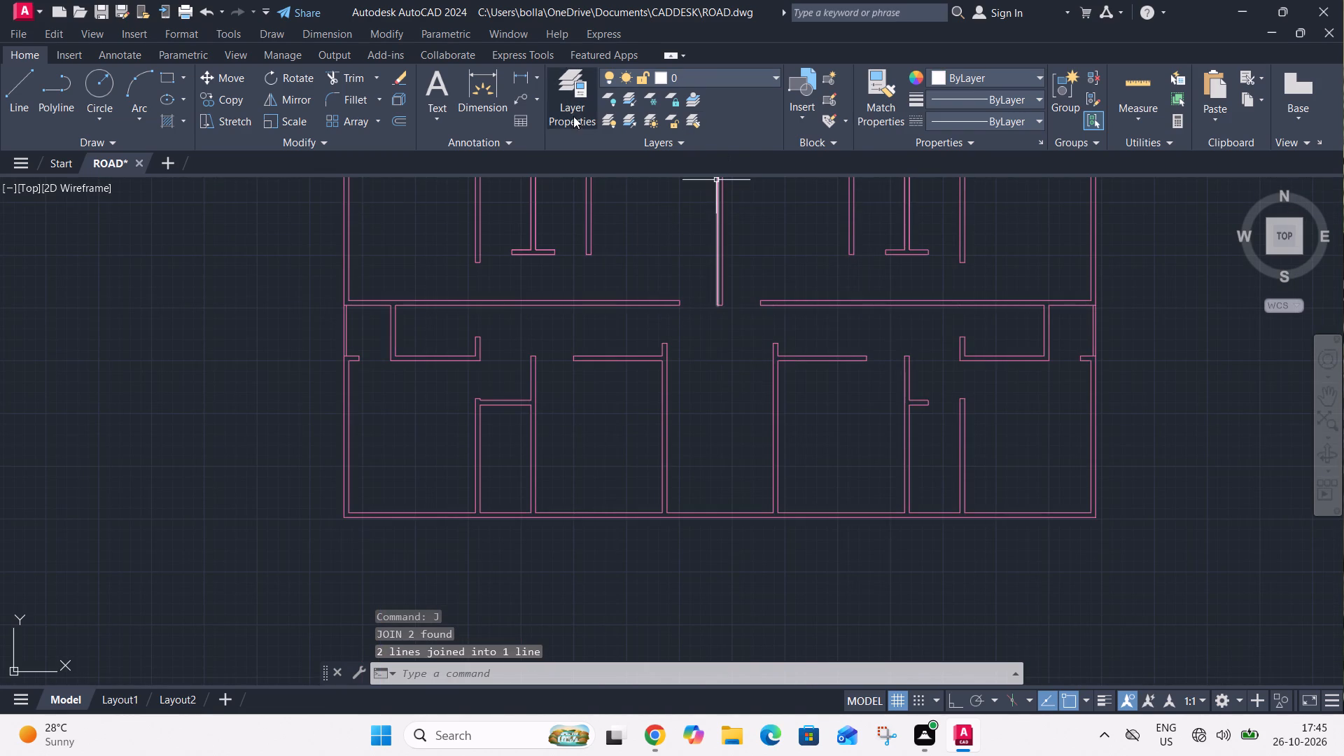
pyautogui.click(524, 79)
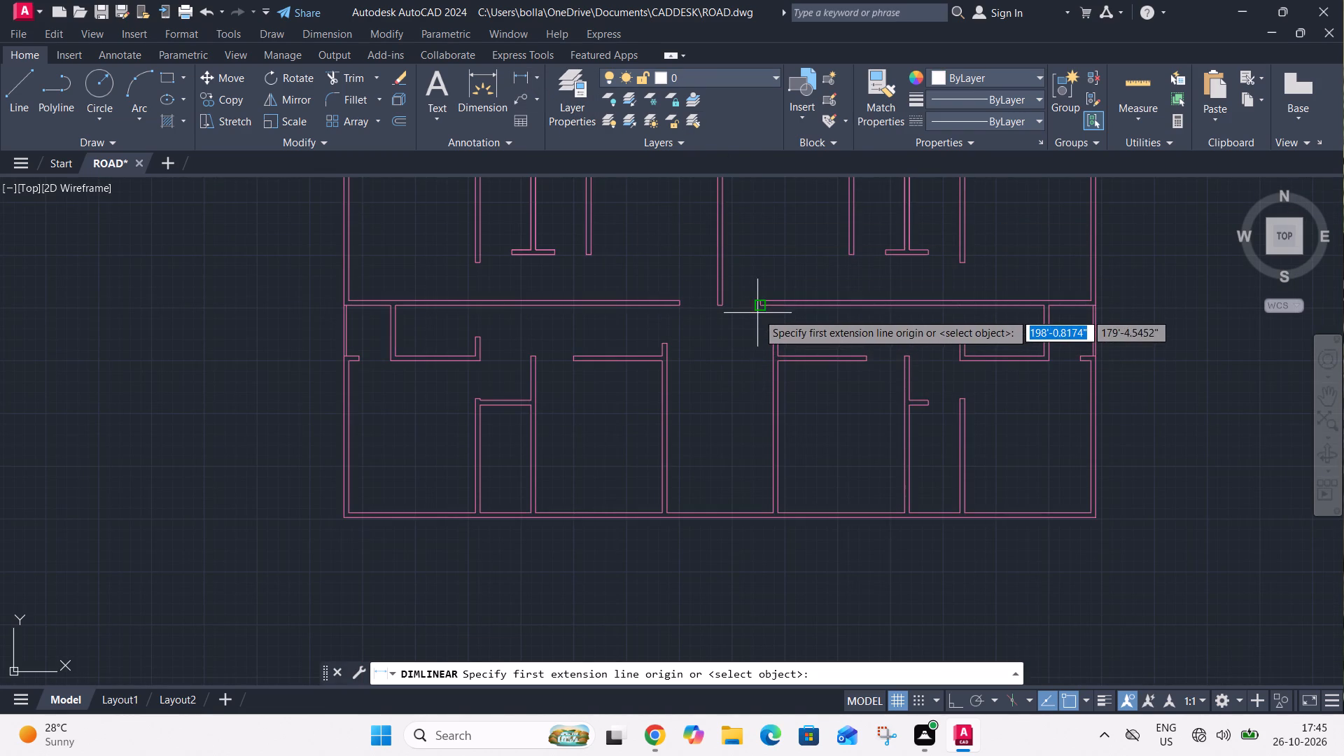
pyautogui.click(759, 307)
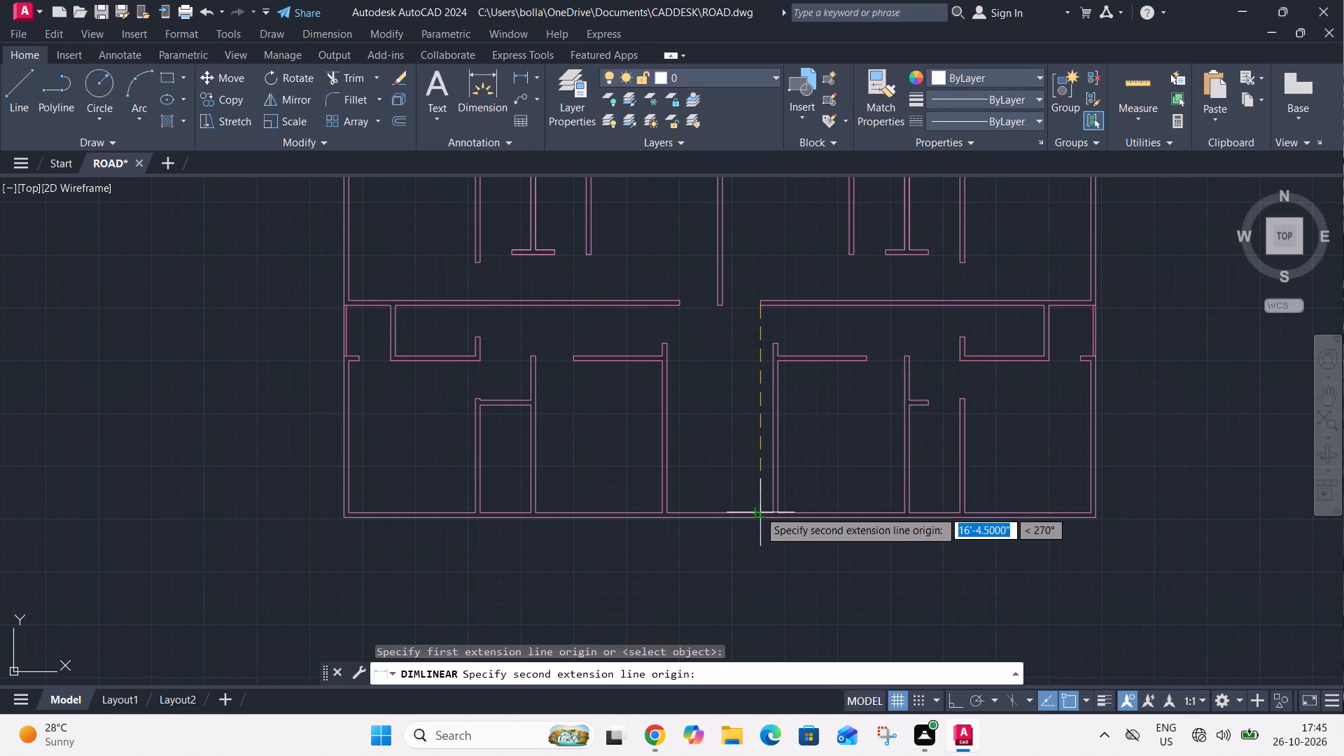
pyautogui.click(758, 512)
pyautogui.scroll(2, 722, 505)
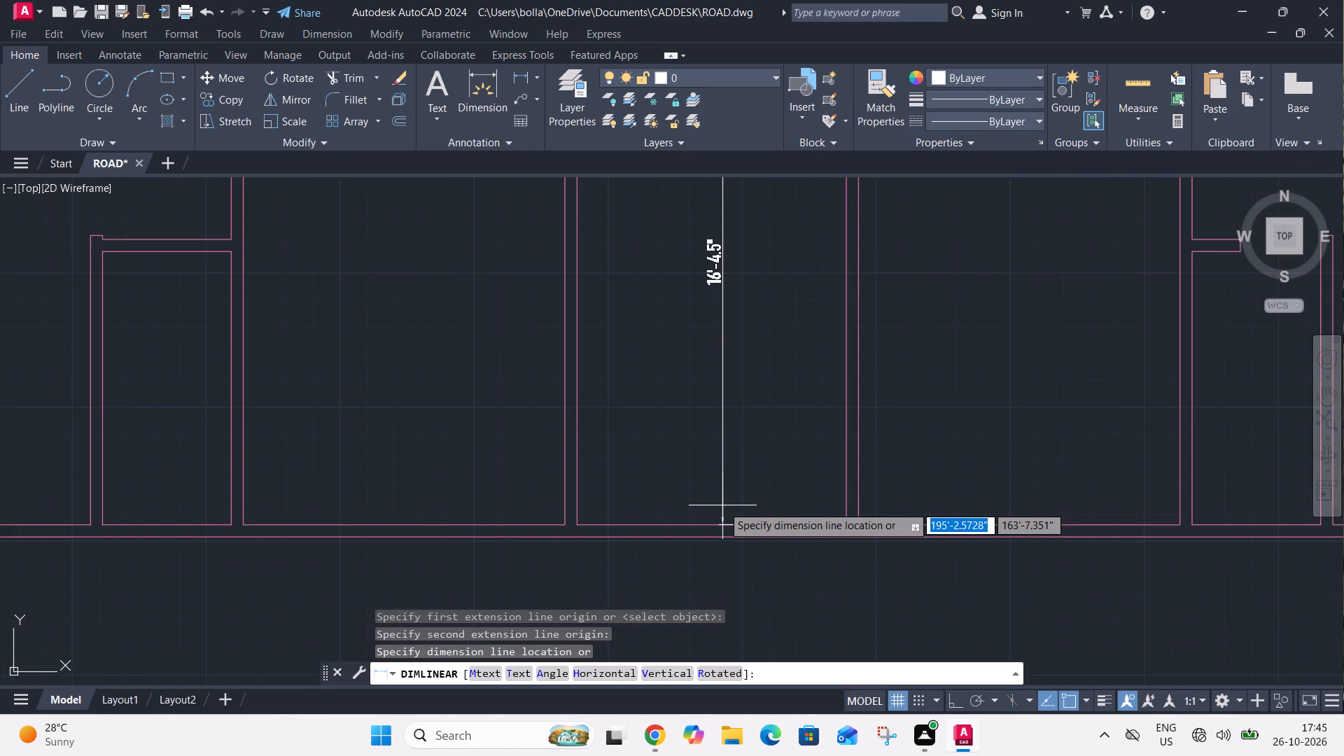
pyautogui.press('Escape')
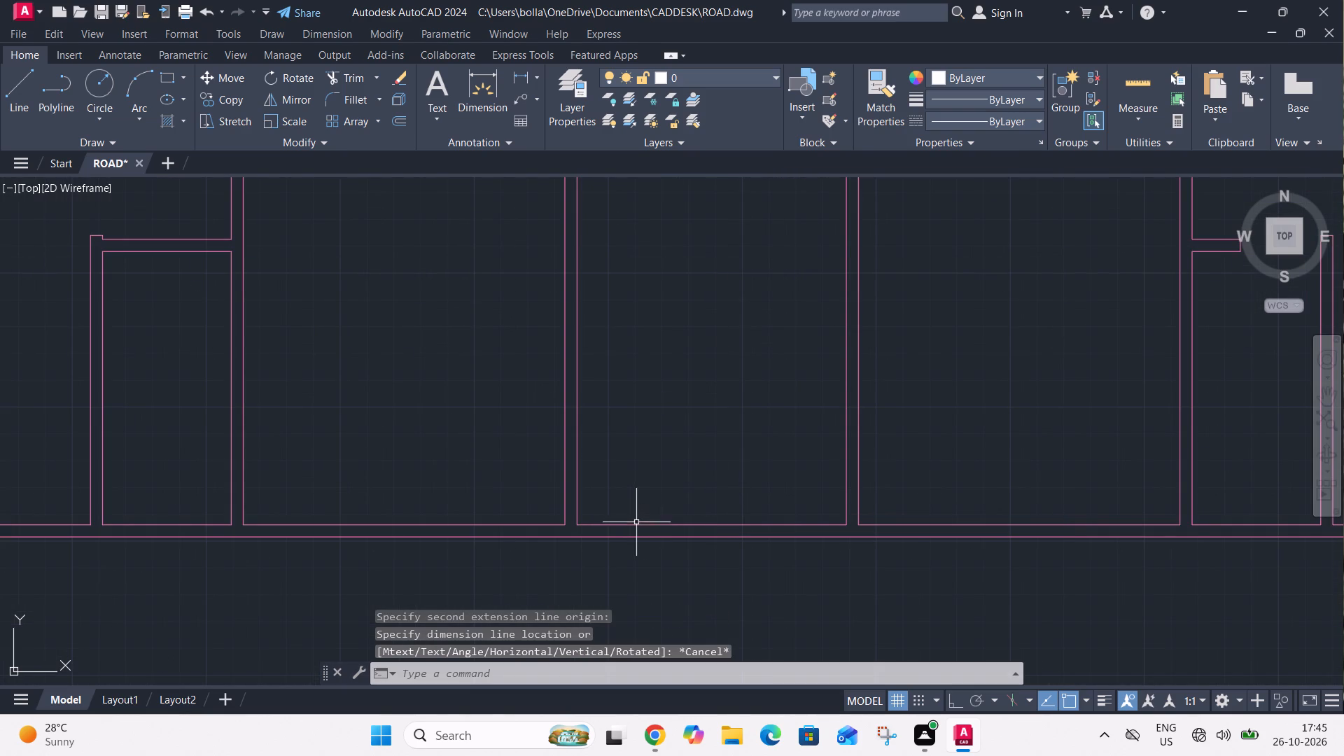
# Offset the short line at the inner end of the right-hand corridor wall 17' downward, past the bottom wall.
pyautogui.scroll(-3, 636, 523)
pyautogui.write('O')
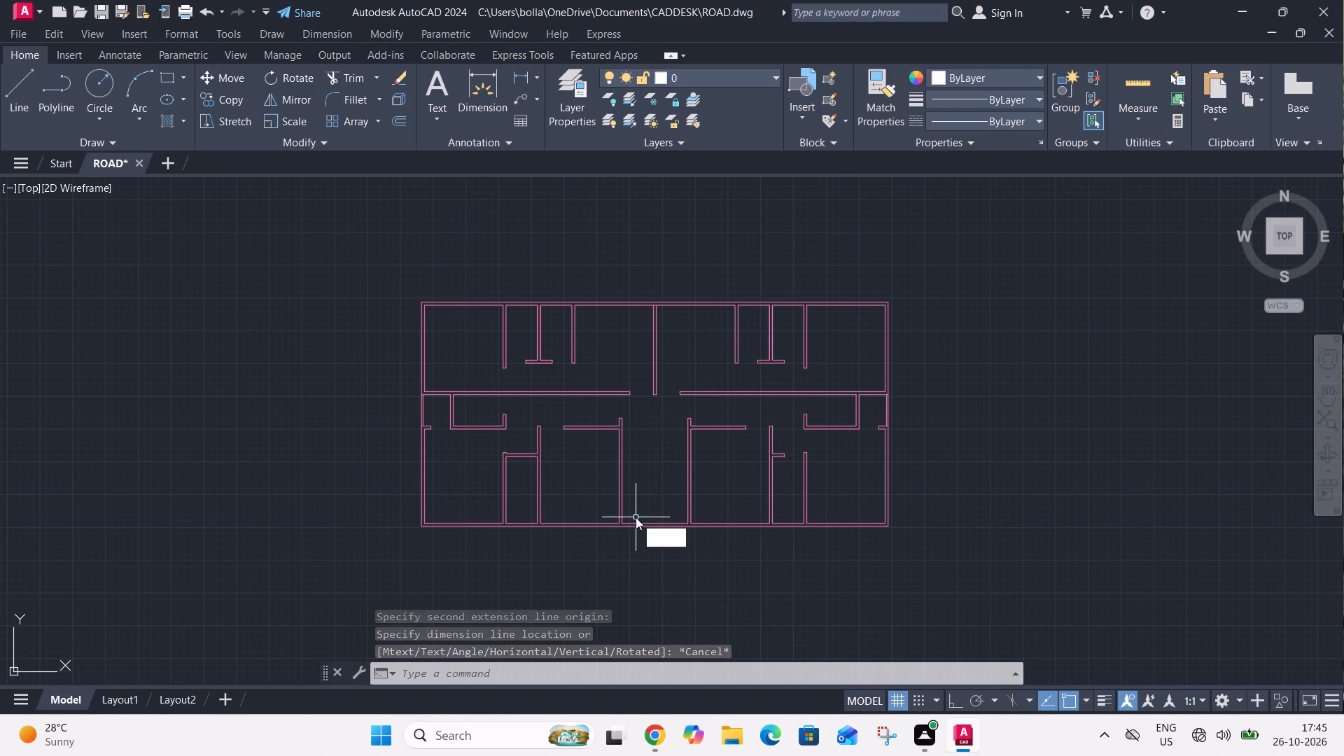
pyautogui.press('space')
pyautogui.write("17'")
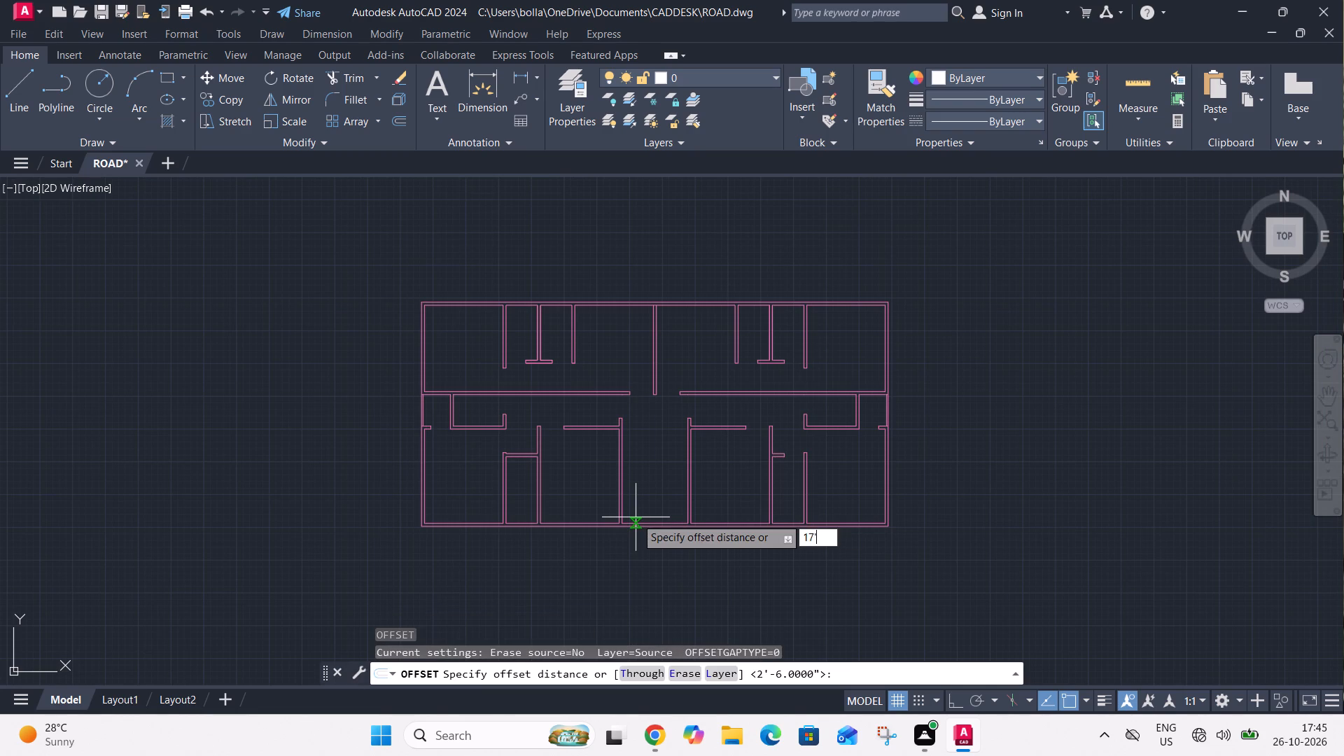
pyautogui.press('Return')
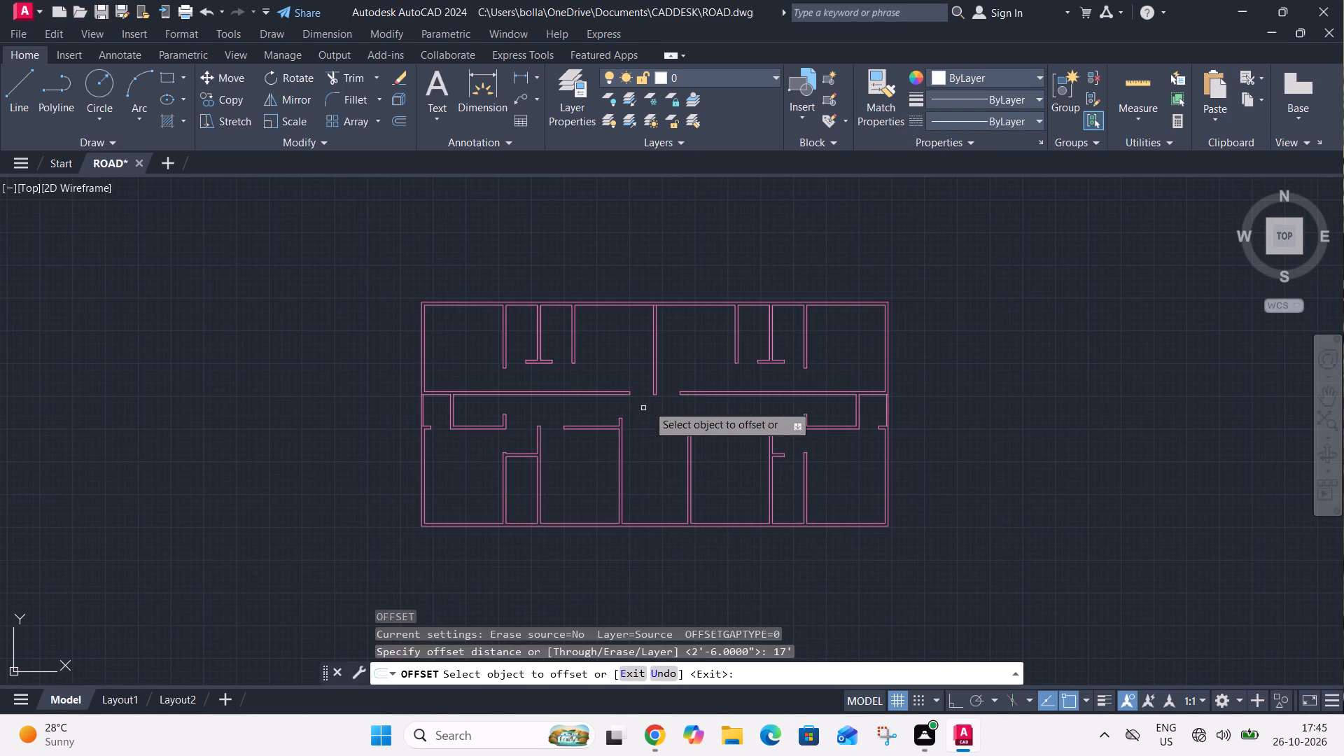
pyautogui.click(683, 395)
pyautogui.click(673, 461)
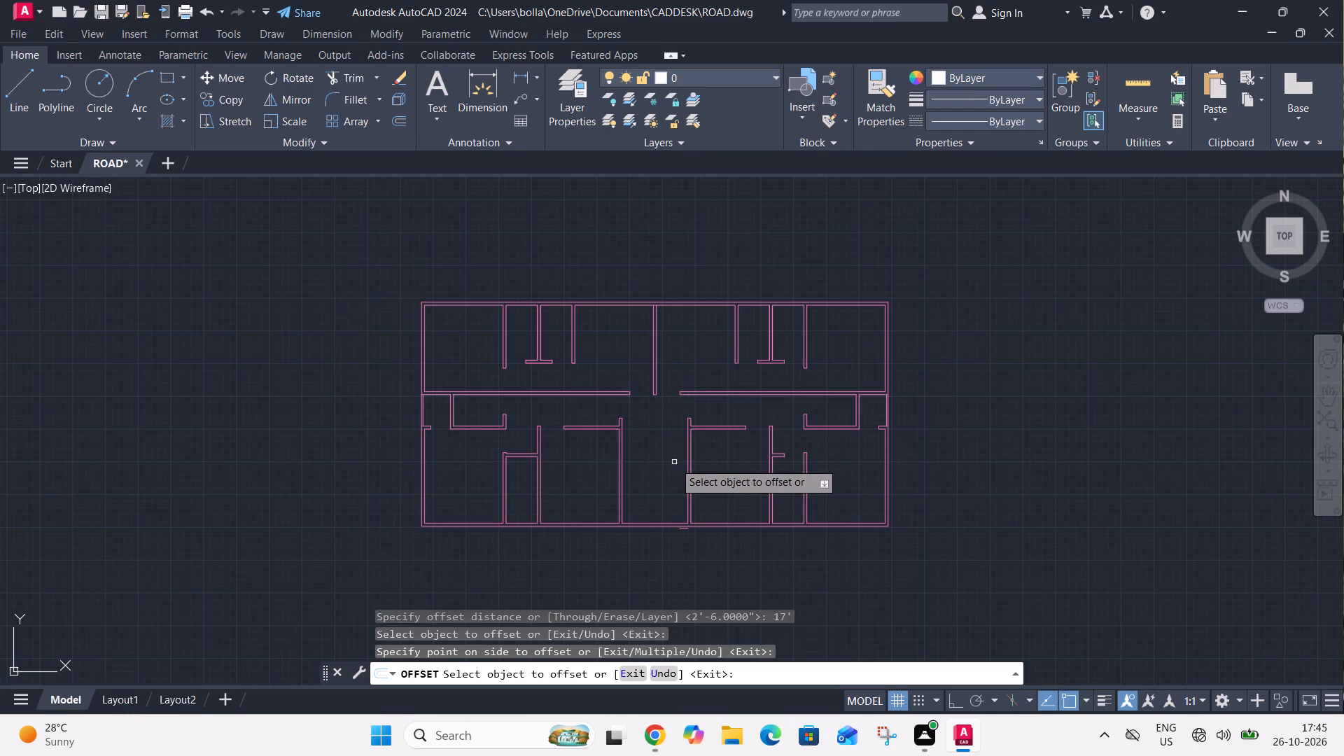
pyautogui.scroll(2, 685, 528)
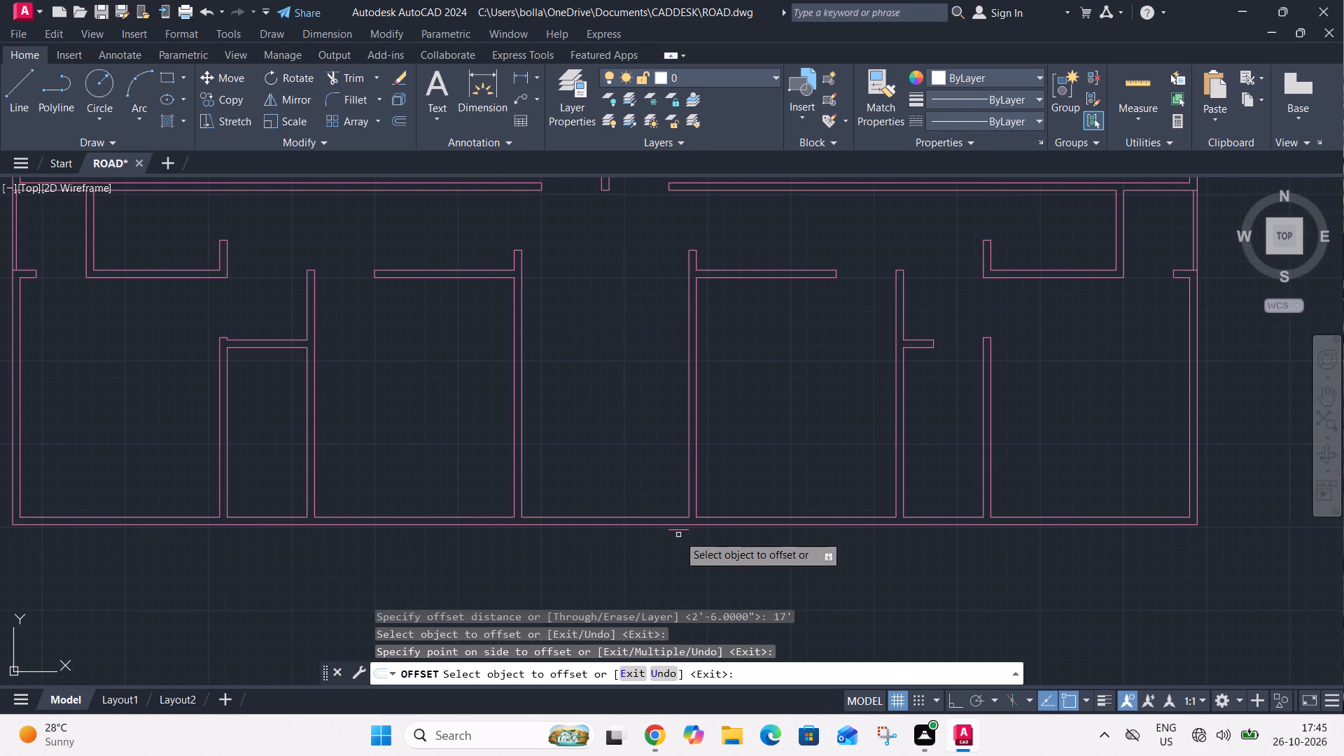
pyautogui.press('Escape')
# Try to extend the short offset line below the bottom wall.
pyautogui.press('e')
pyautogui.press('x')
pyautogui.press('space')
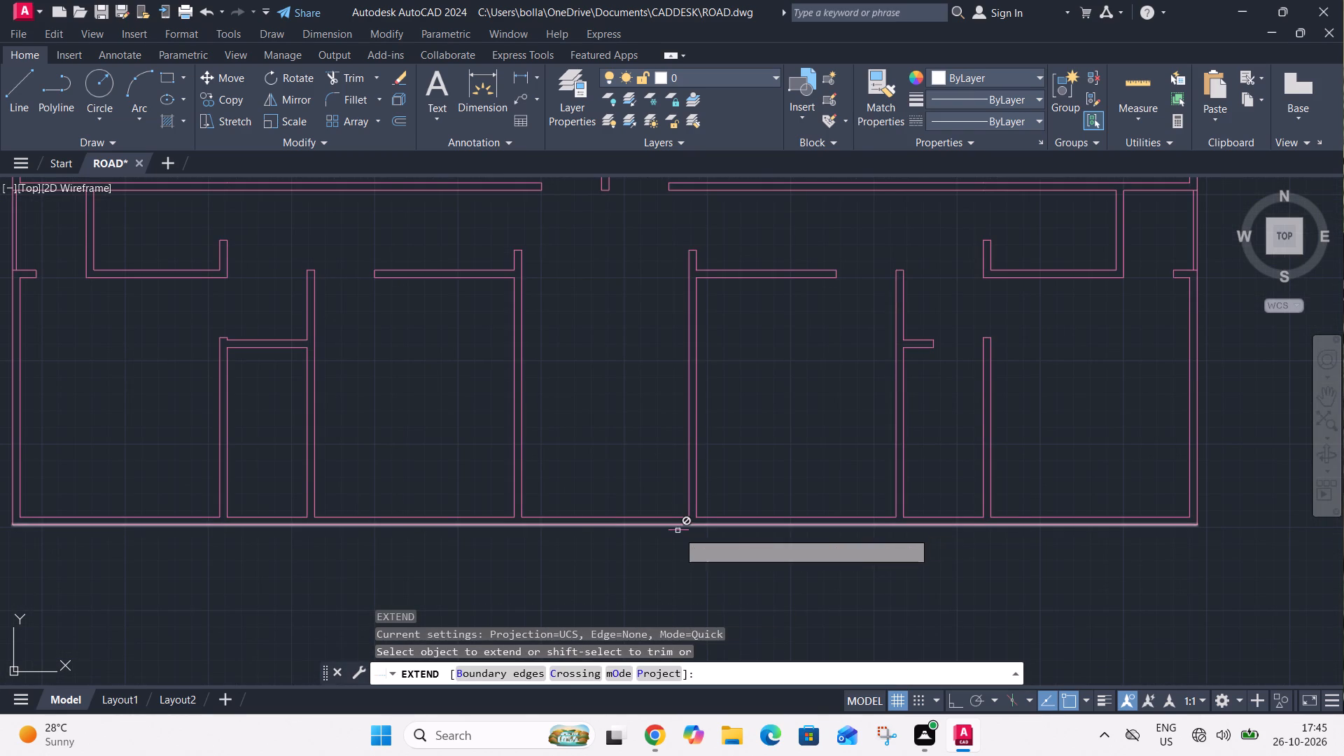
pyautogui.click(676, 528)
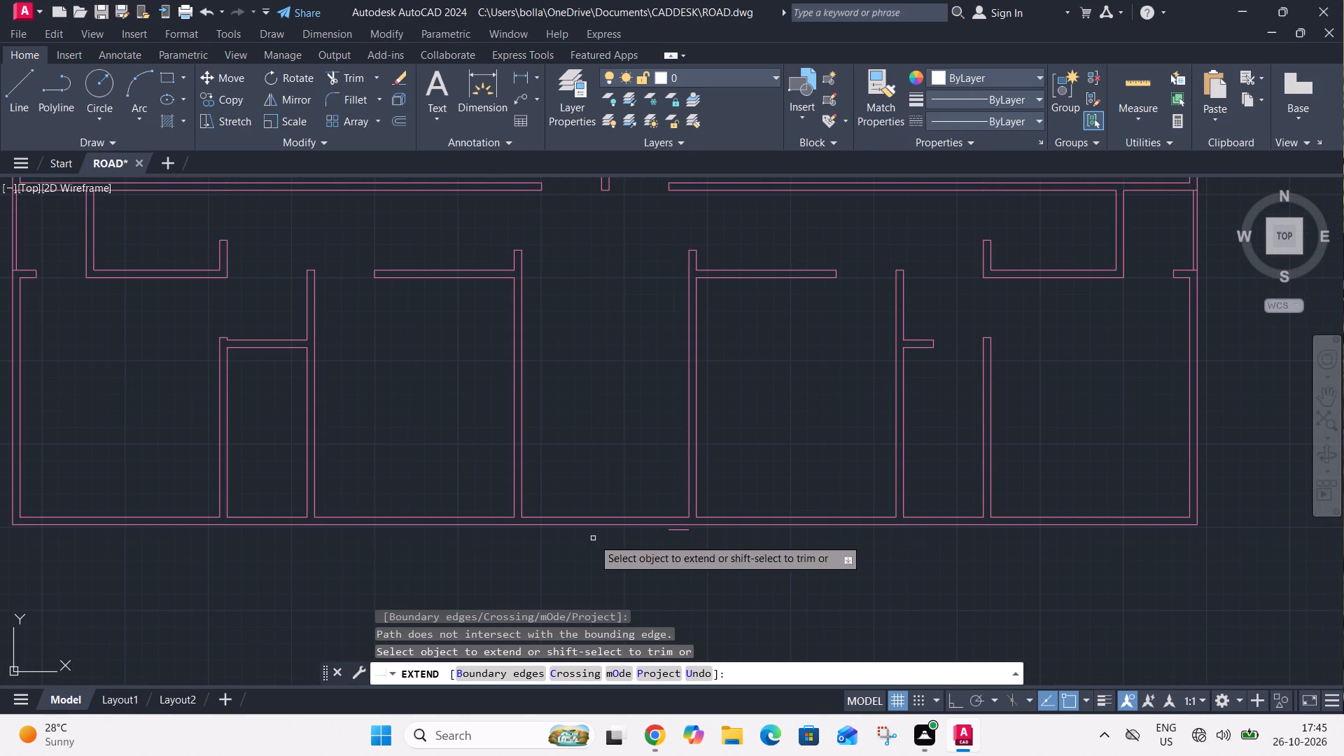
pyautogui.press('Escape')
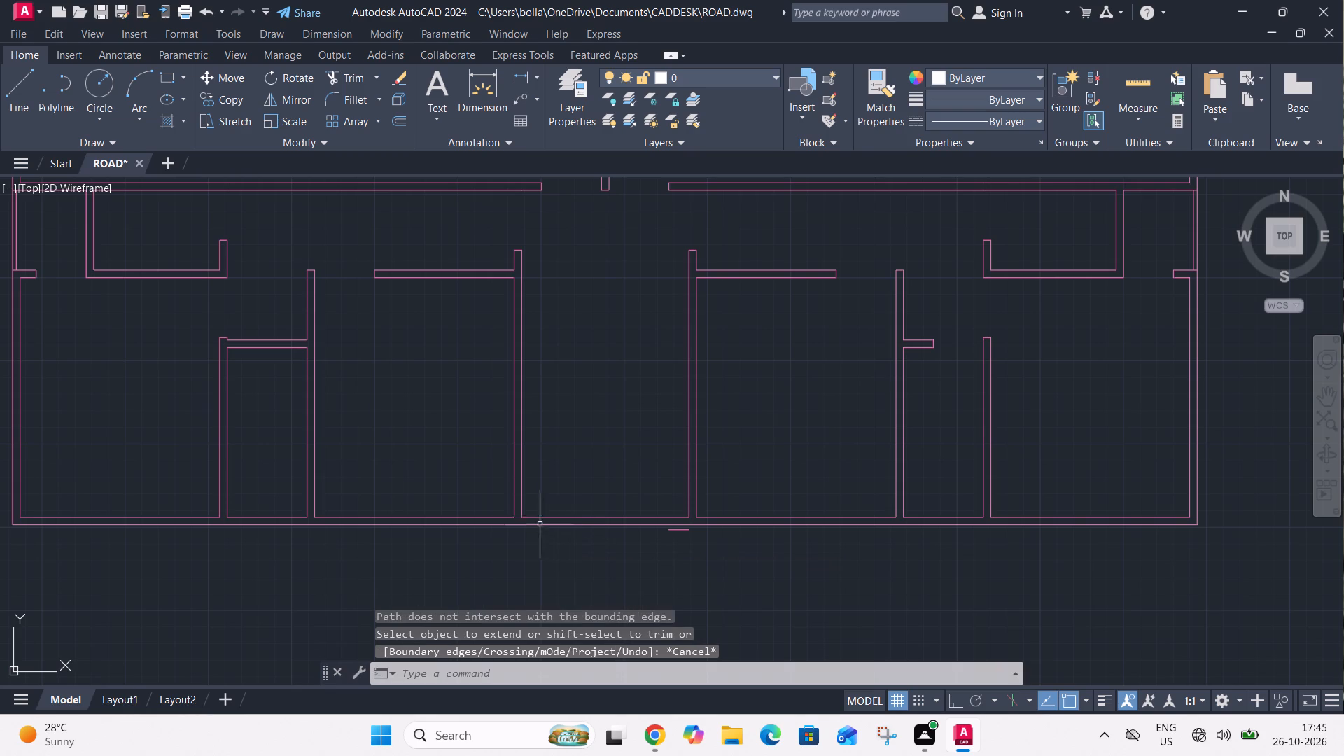
# With Ortho on, stretch both lines of the lower middle room's left wall about 4' down past the bottom wall.
pyautogui.click(527, 496)
pyautogui.click(494, 496)
pyautogui.click(514, 514)
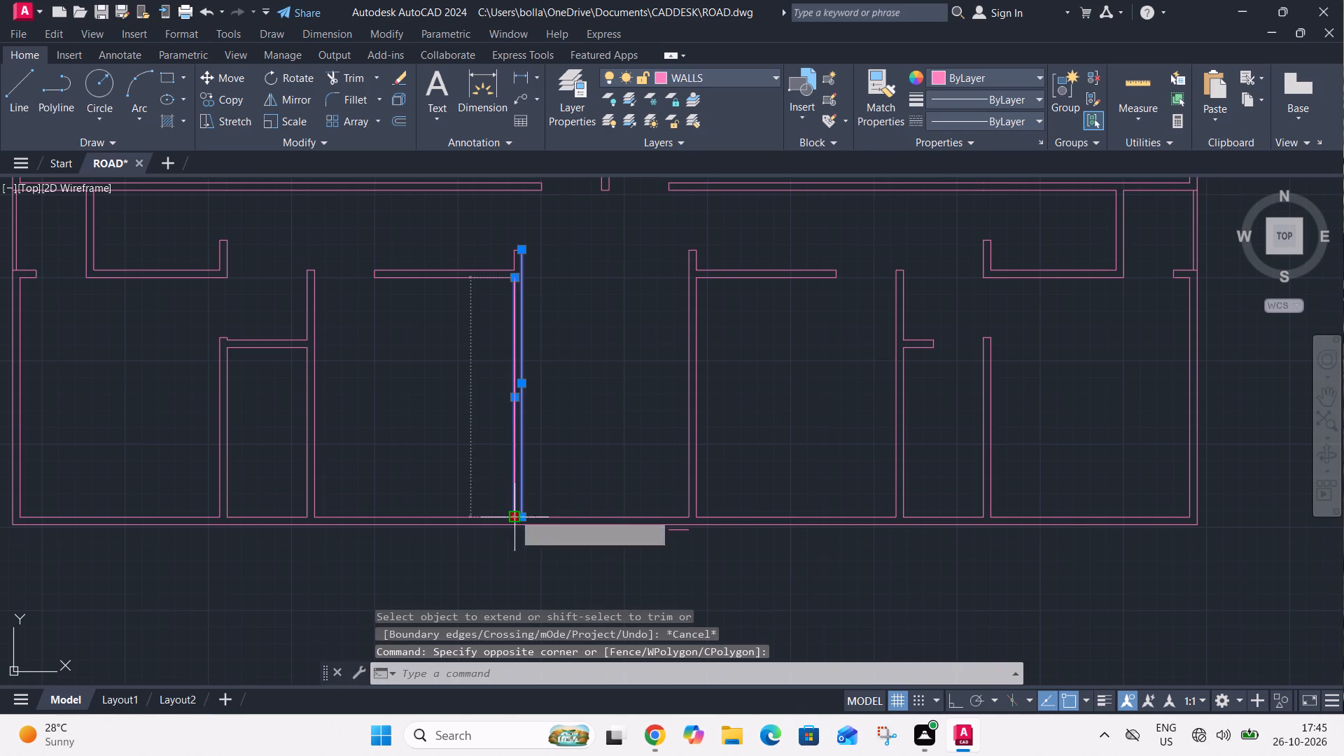
pyautogui.press('F8')
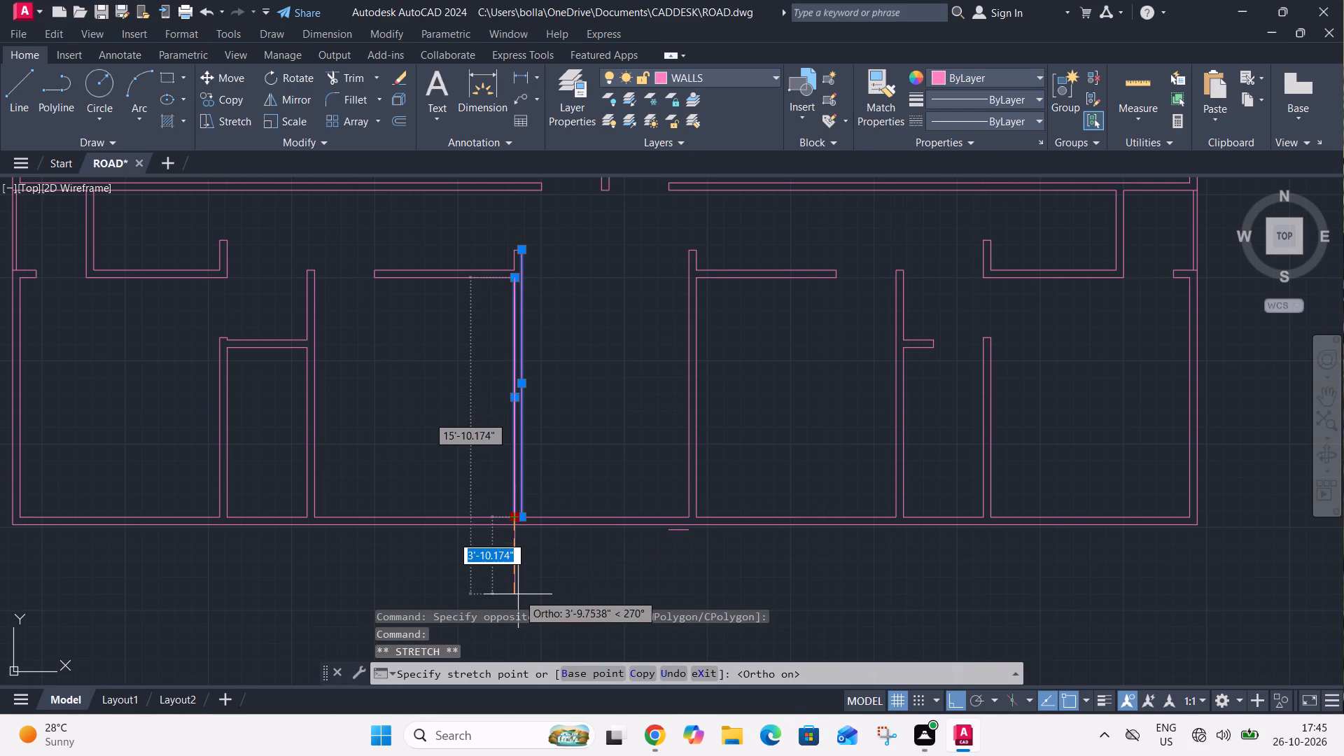
pyautogui.click(519, 598)
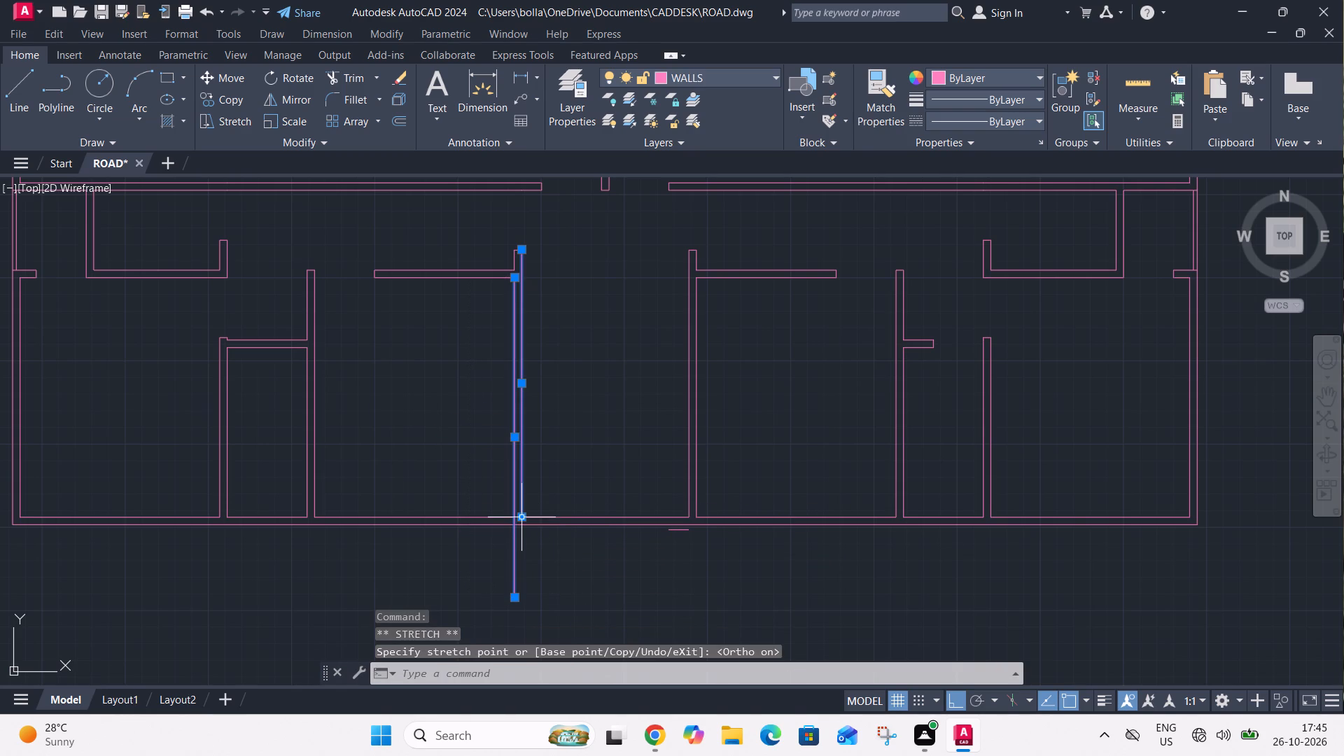
pyautogui.click(521, 516)
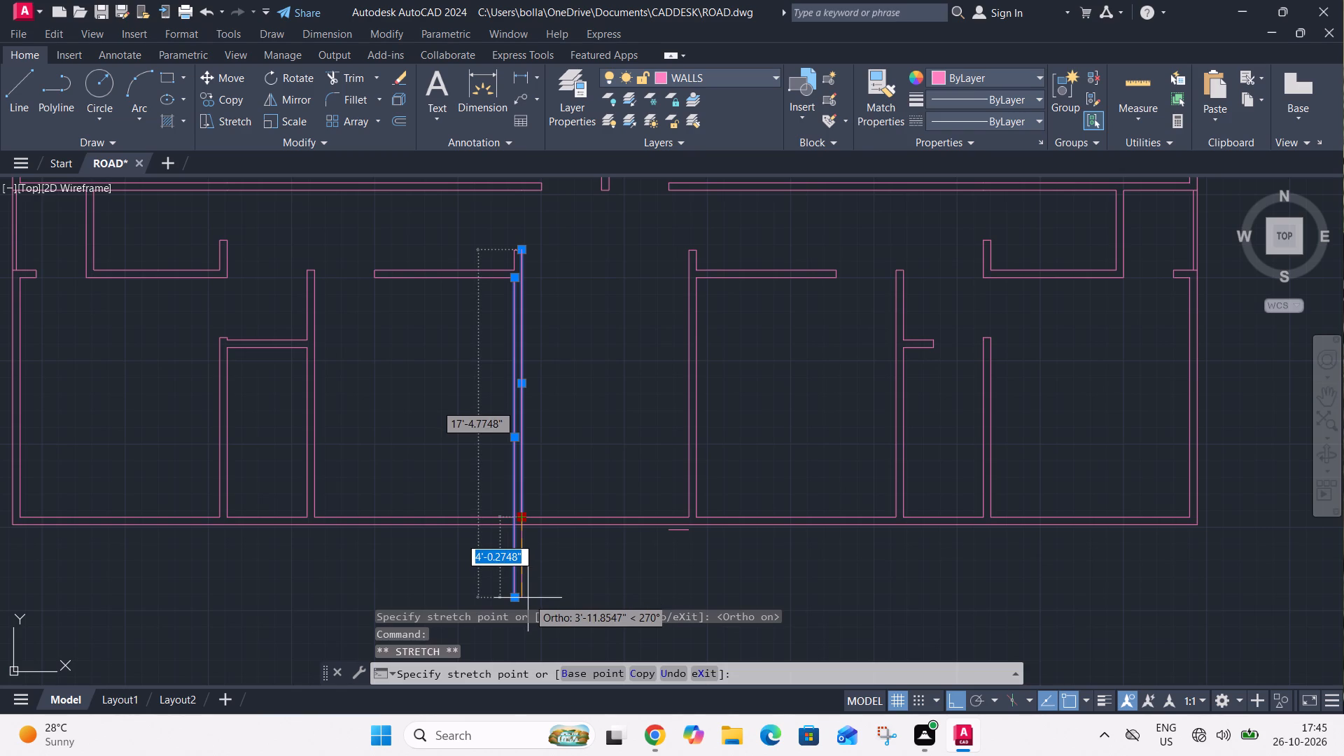
pyautogui.click(527, 602)
pyautogui.press('Escape')
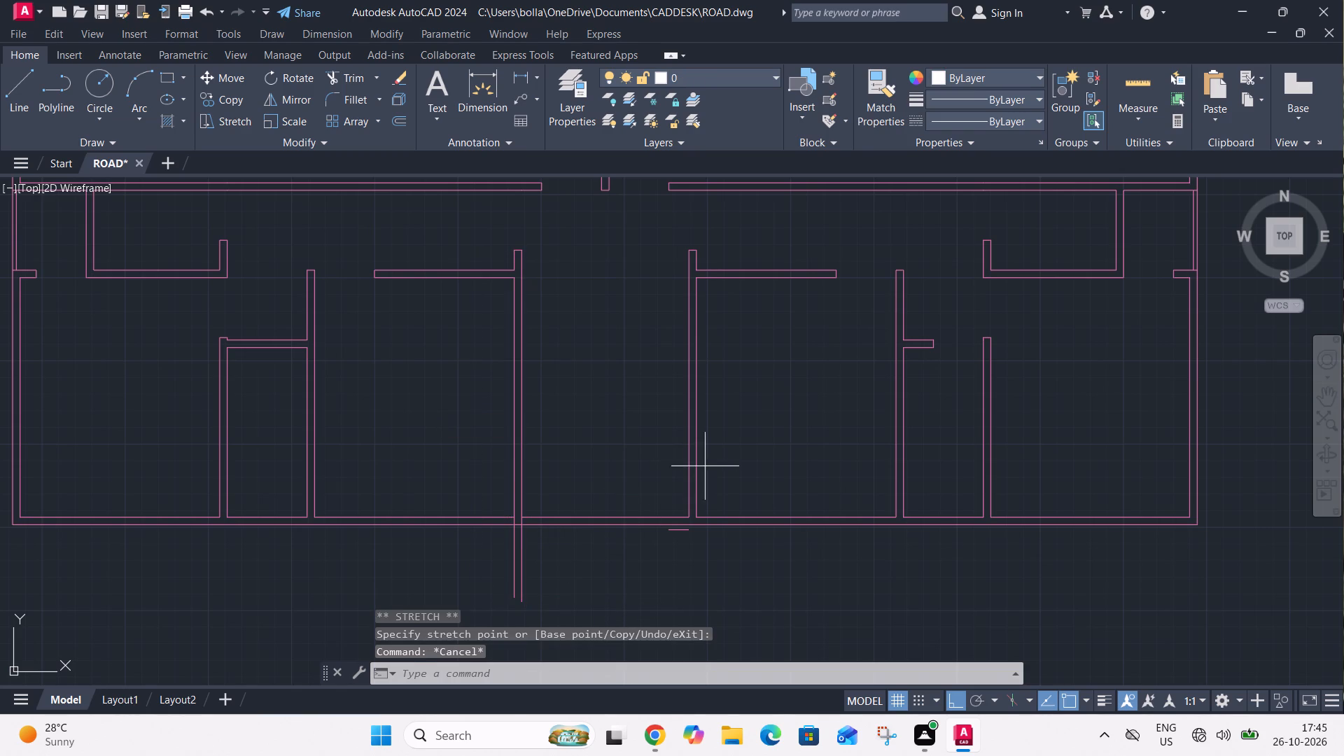
# Stretch both lines of the lower middle room's right wall down past the bottom wall, the outer line by about 2'-7".
pyautogui.click(705, 466)
pyautogui.click(678, 479)
pyautogui.click(687, 522)
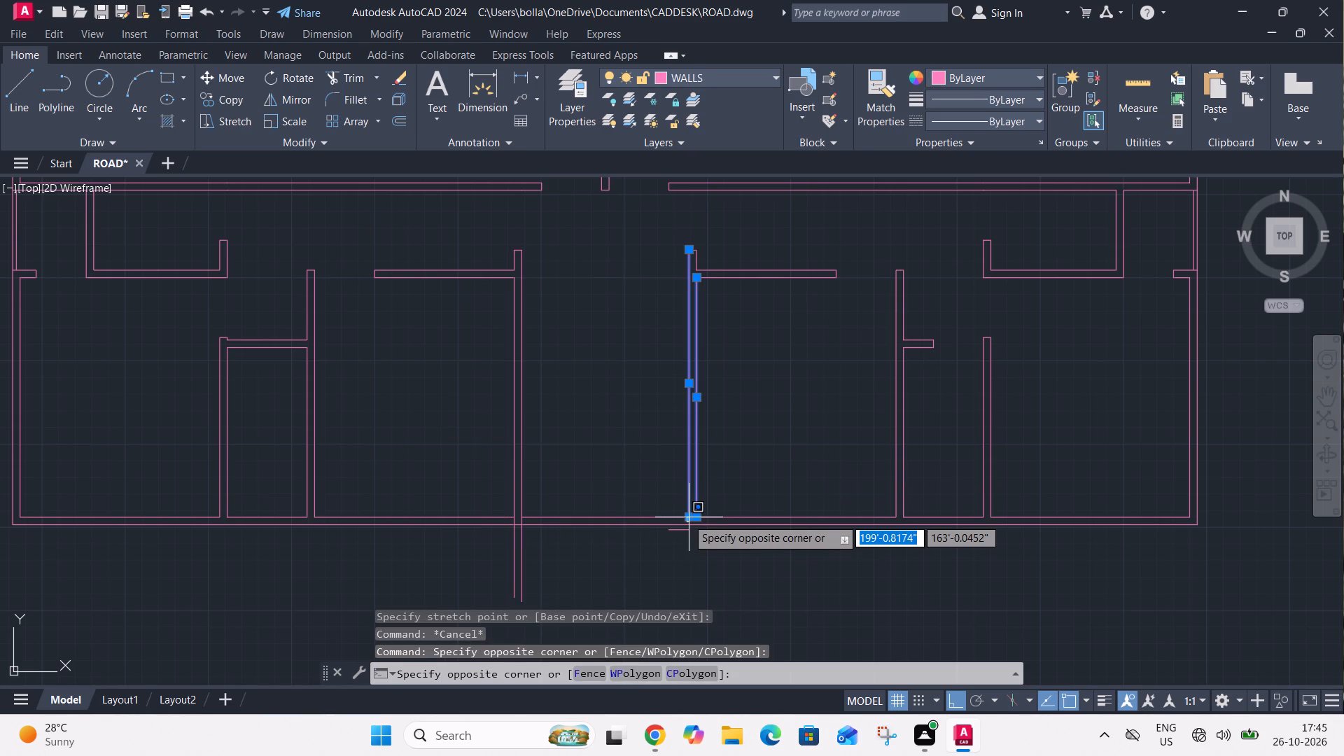
pyautogui.press('Escape')
pyautogui.click(687, 518)
pyautogui.press('Escape')
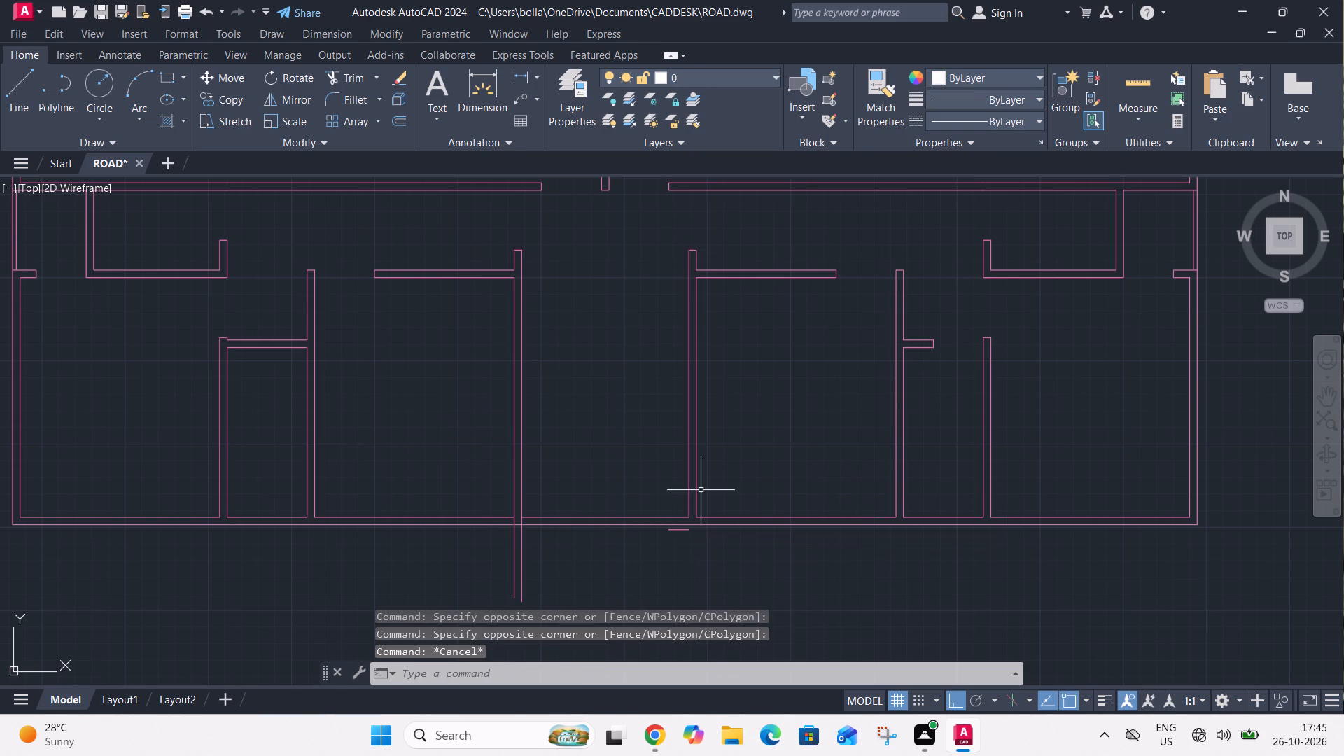
pyautogui.click(701, 489)
pyautogui.click(664, 493)
pyautogui.scroll(3, 694, 519)
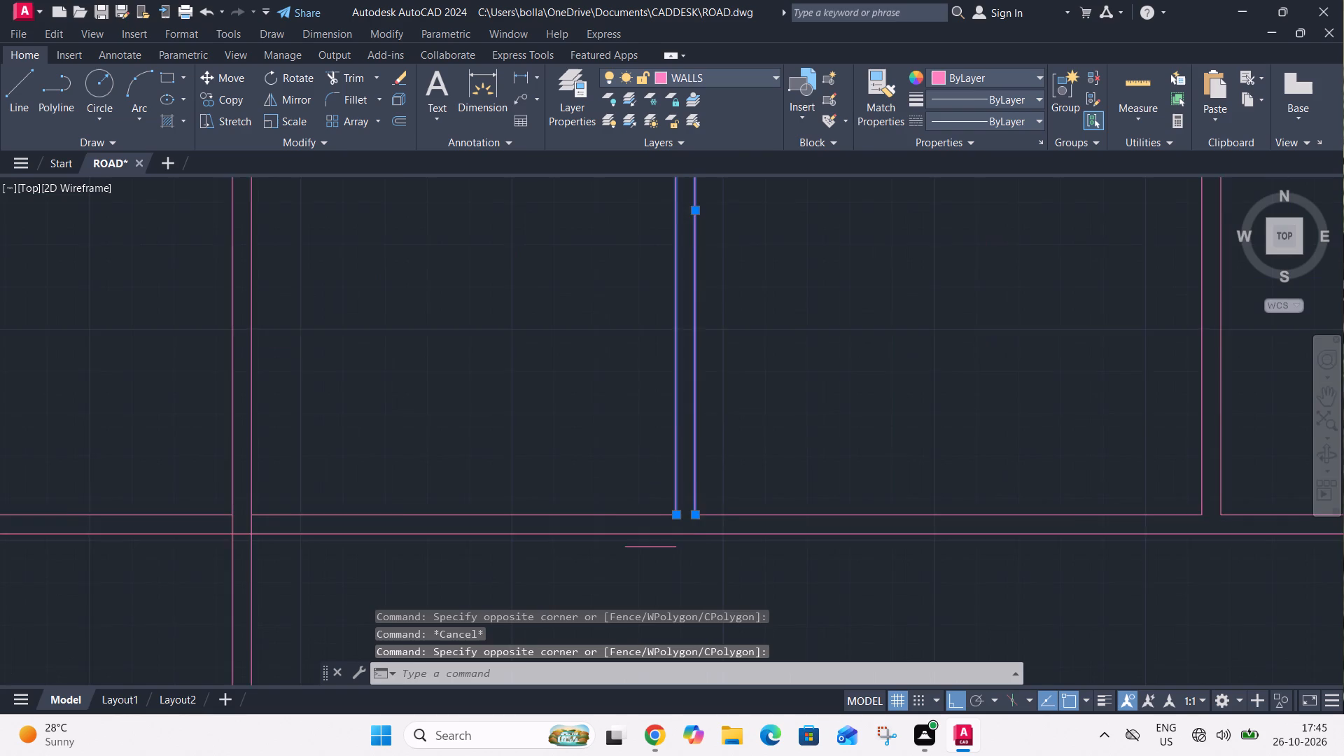
pyautogui.click(694, 512)
pyautogui.scroll(-2, 697, 524)
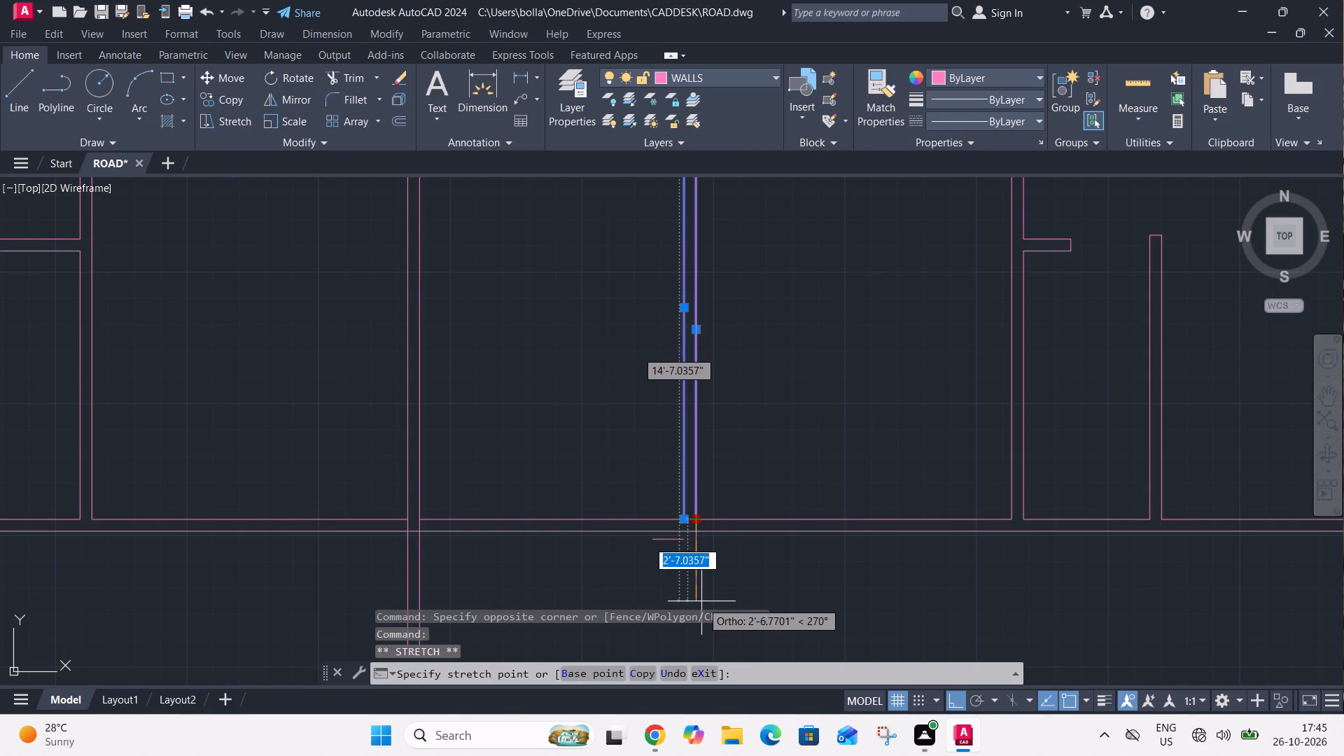
pyautogui.click(701, 602)
pyautogui.click(682, 520)
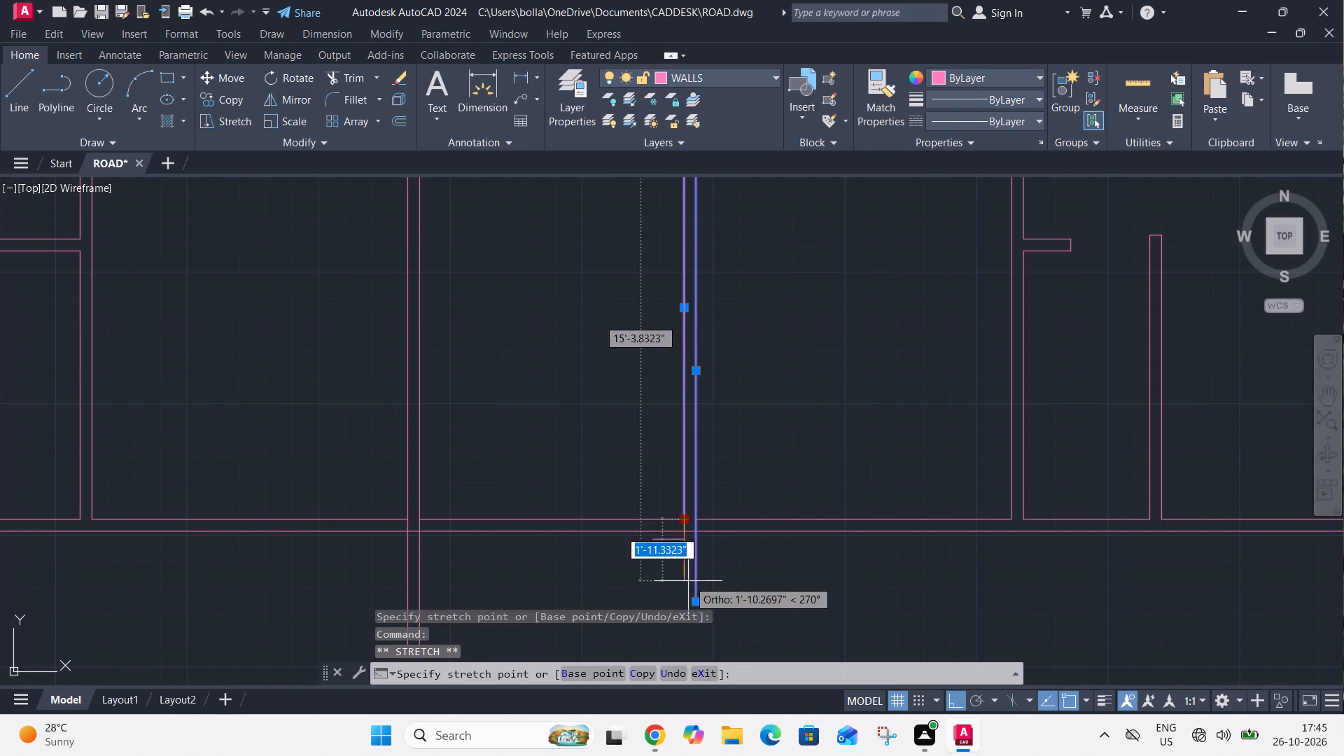
pyautogui.click(687, 589)
pyautogui.press('Escape')
# Extend the short offset line below the bottom wall to the outer lines of both lower middle room side walls.
pyautogui.scroll(1, 663, 540)
pyautogui.press('e')
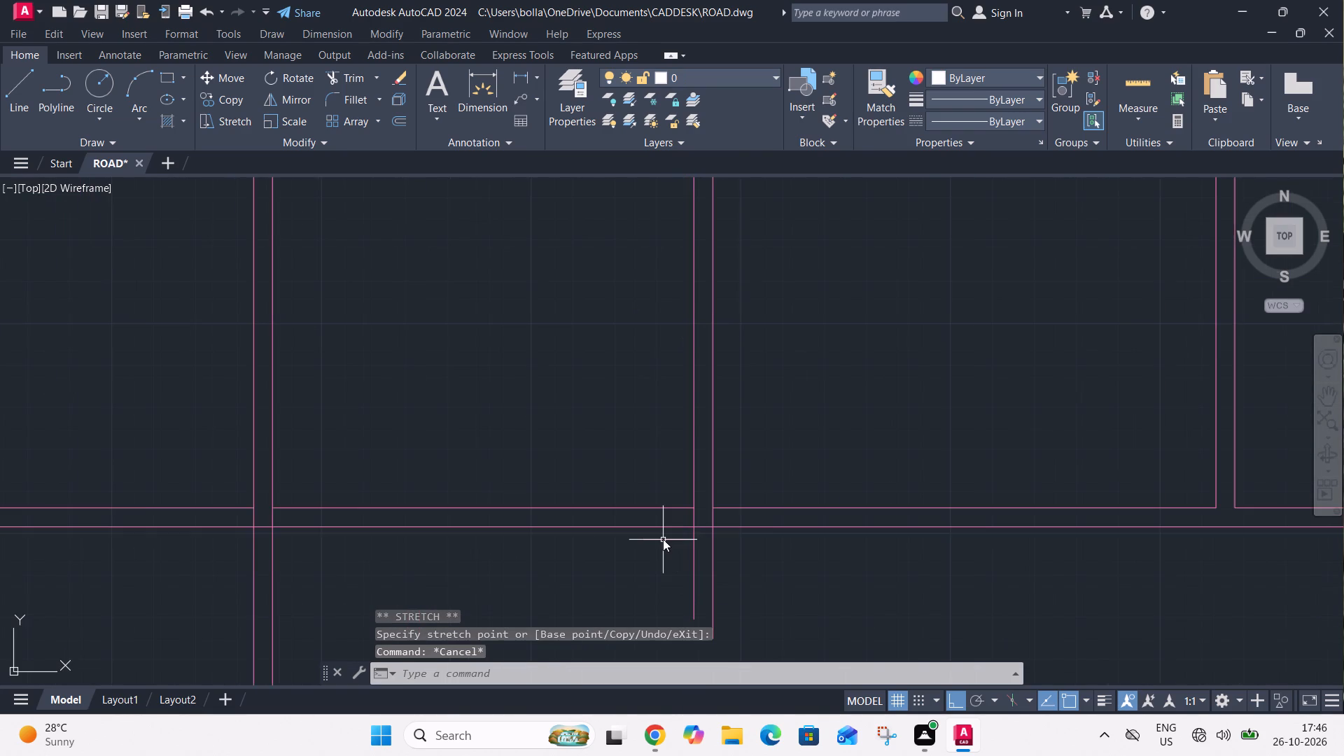
pyautogui.write('X')
pyautogui.press('space')
pyautogui.click(668, 539)
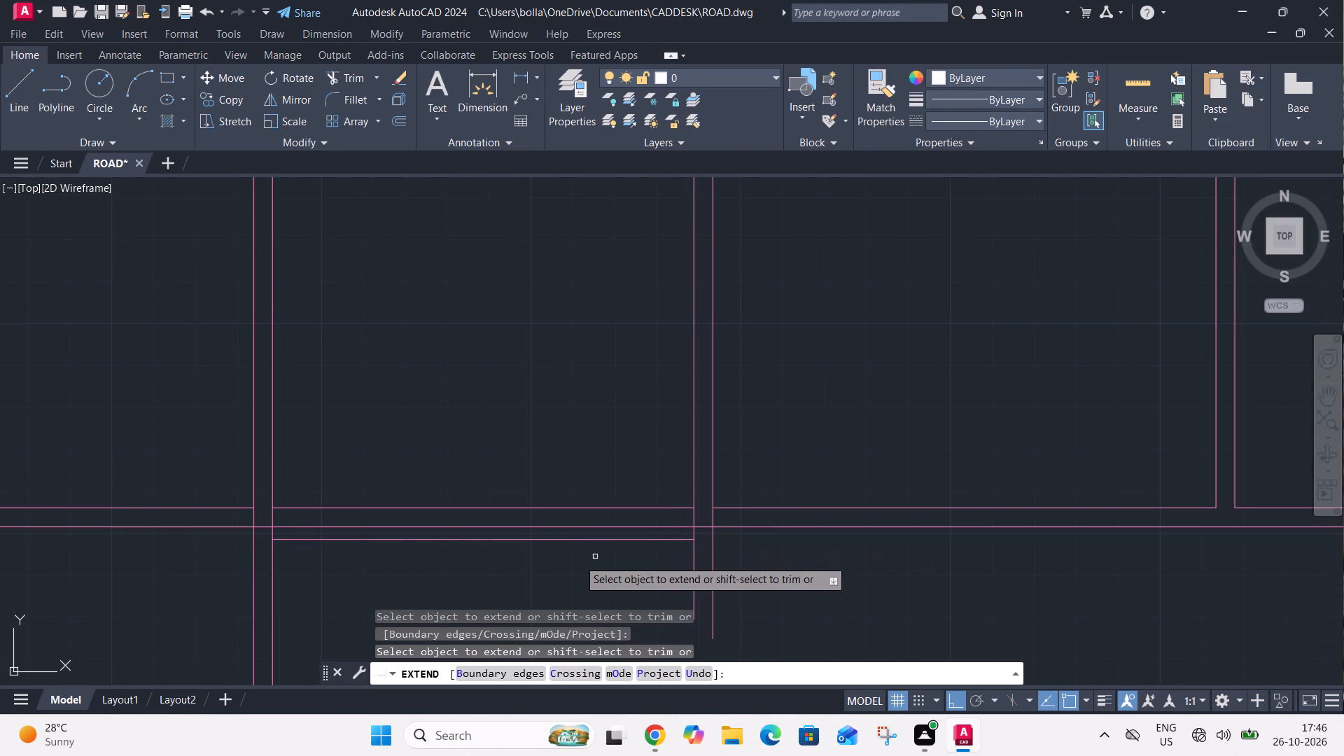
pyautogui.click(305, 540)
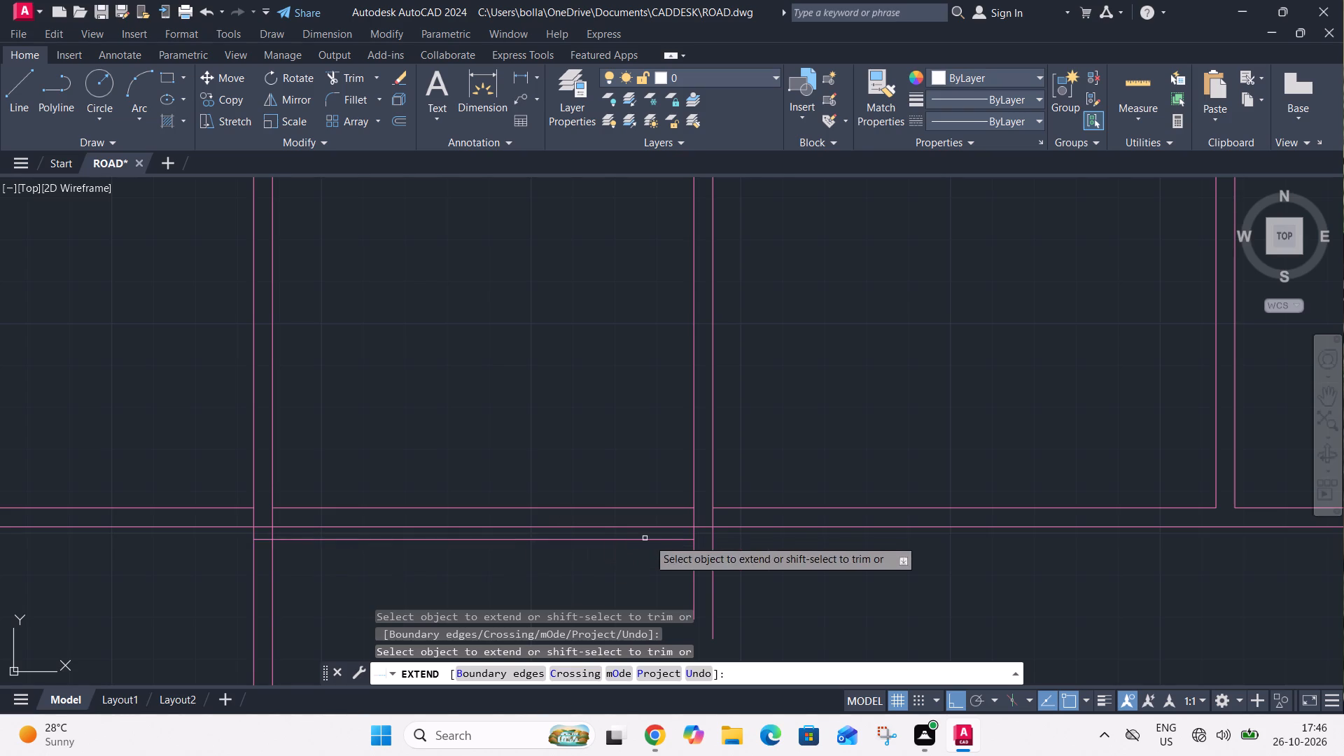
pyautogui.click(662, 541)
pyautogui.press('Escape')
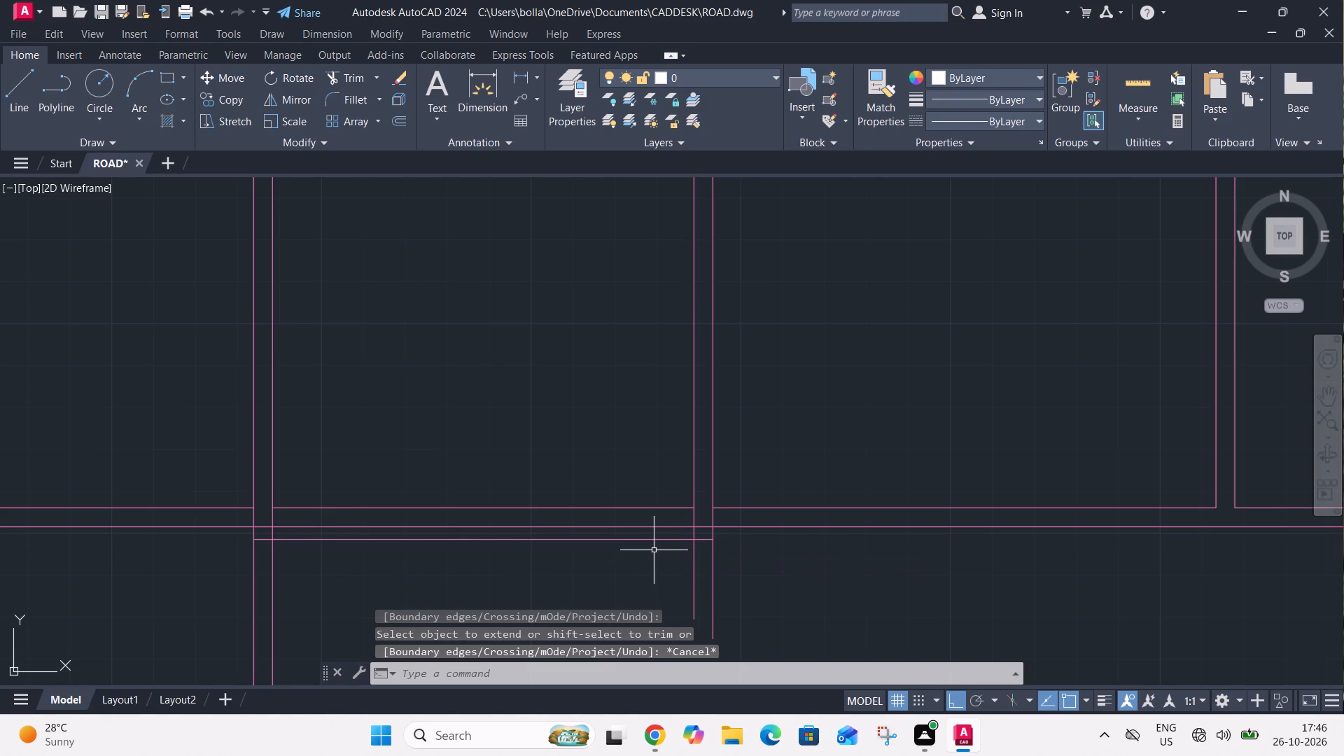
pyautogui.press('r')
pyautogui.press('Escape')
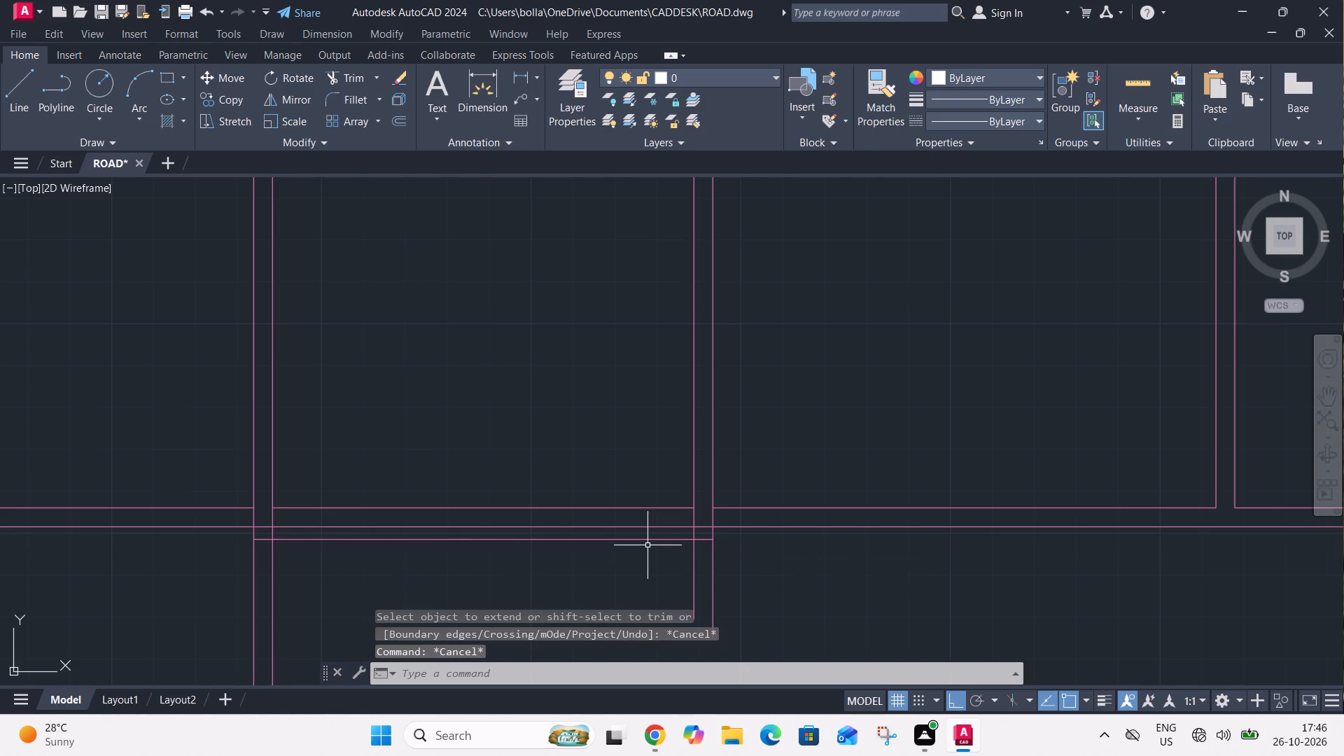
# Offset the extended line 4.5" downward to form the lower middle room's new bottom wall.
pyautogui.write('O')
pyautogui.press('space')
pyautogui.write('4.5"')
pyautogui.press('Return')
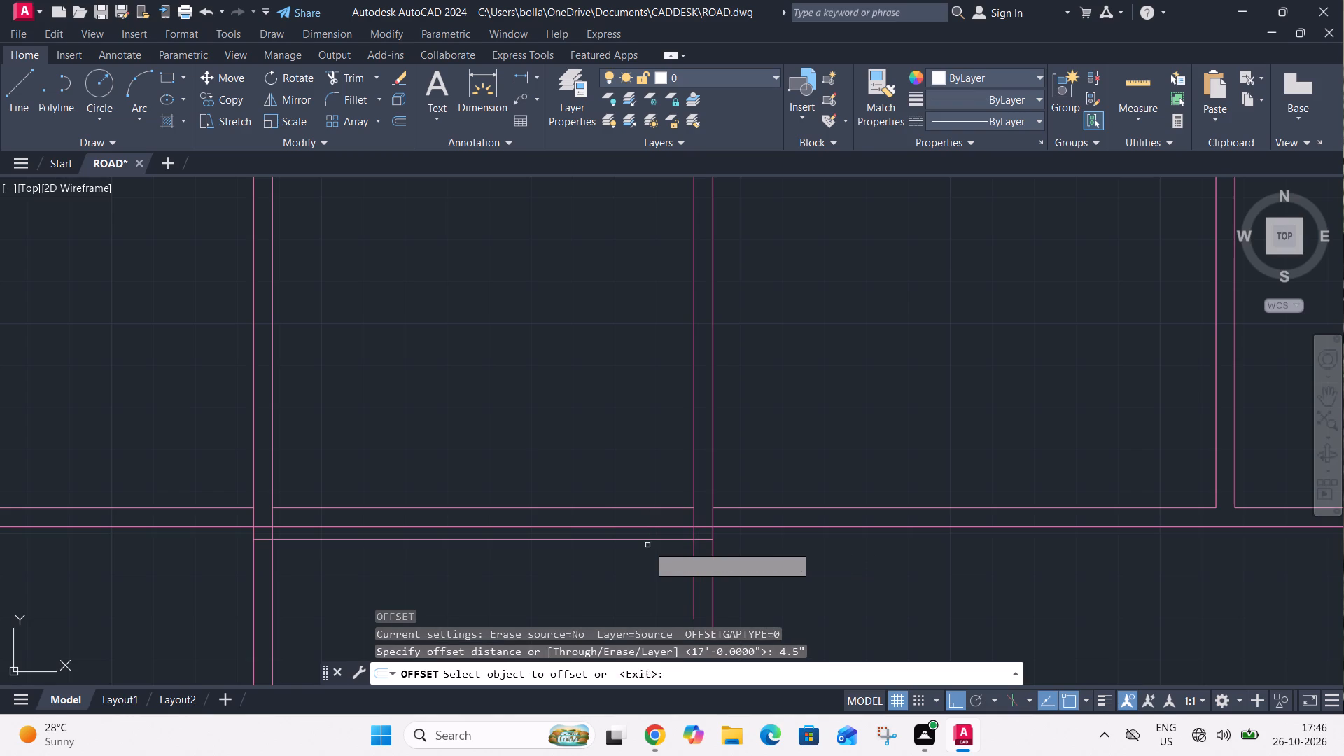
pyautogui.click(654, 541)
pyautogui.click(654, 560)
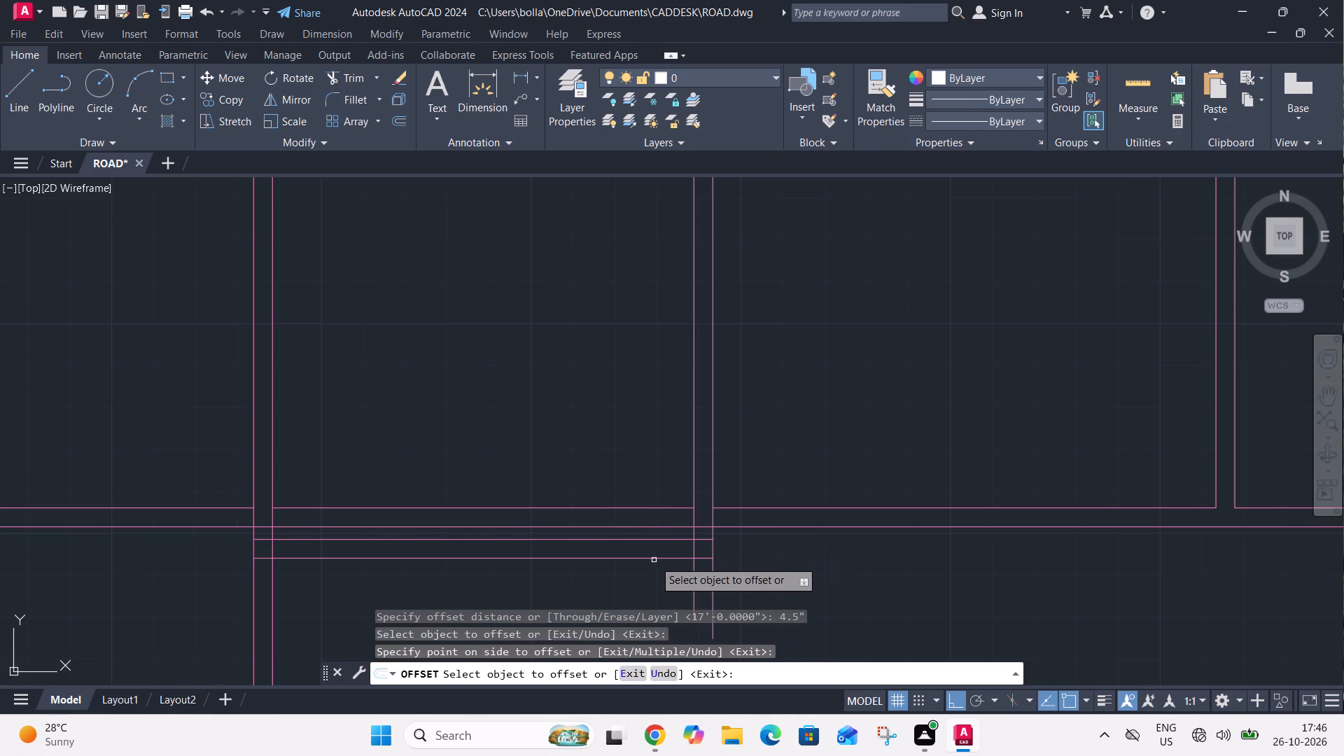
pyautogui.press('Escape')
# Trim the old bottom wall across the lower middle room and the side wall ends projecting below the new bottom wall.
pyautogui.write('TR')
pyautogui.press('space')
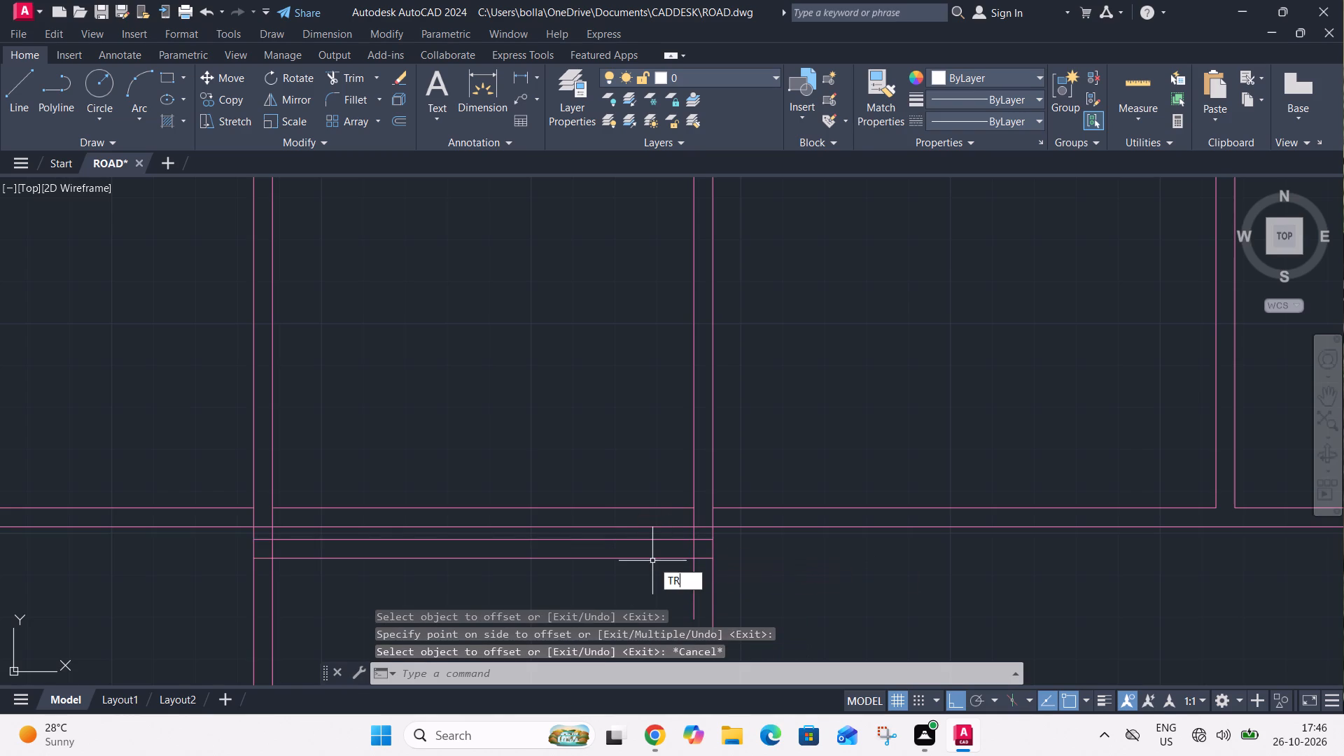
pyautogui.click(531, 461)
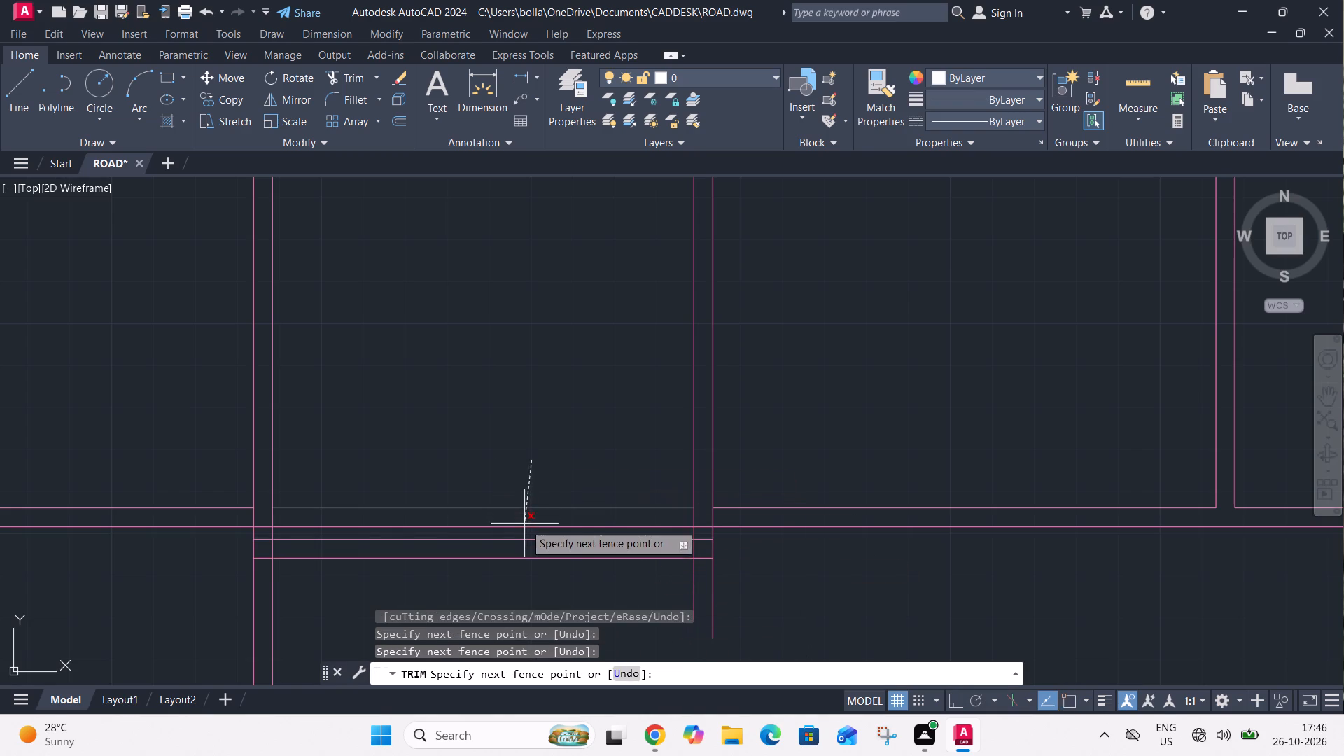
pyautogui.click(522, 530)
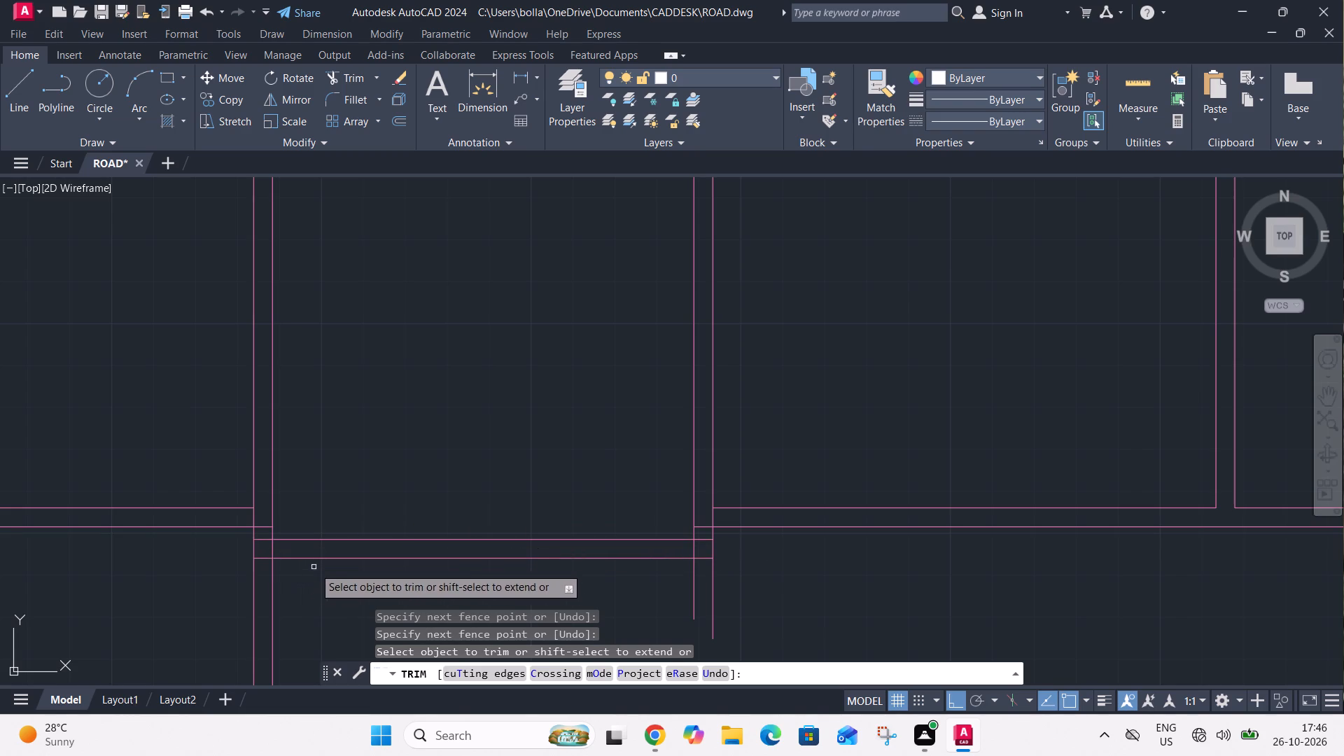
pyautogui.scroll(-1, 330, 545)
pyautogui.click(604, 570)
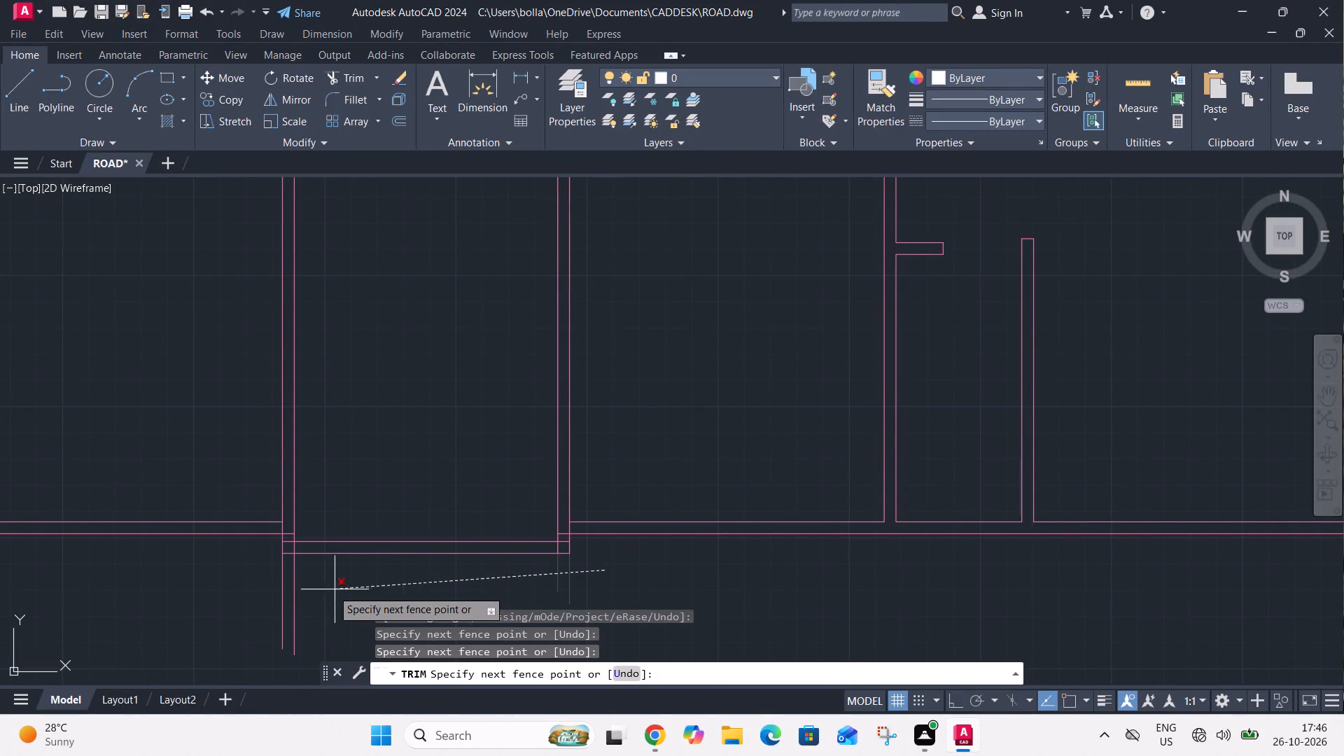
pyautogui.click(255, 588)
# Trim the overlapping wall lines at the lower middle room's bottom-left corner to leave a clean junction.
pyautogui.scroll(3, 286, 533)
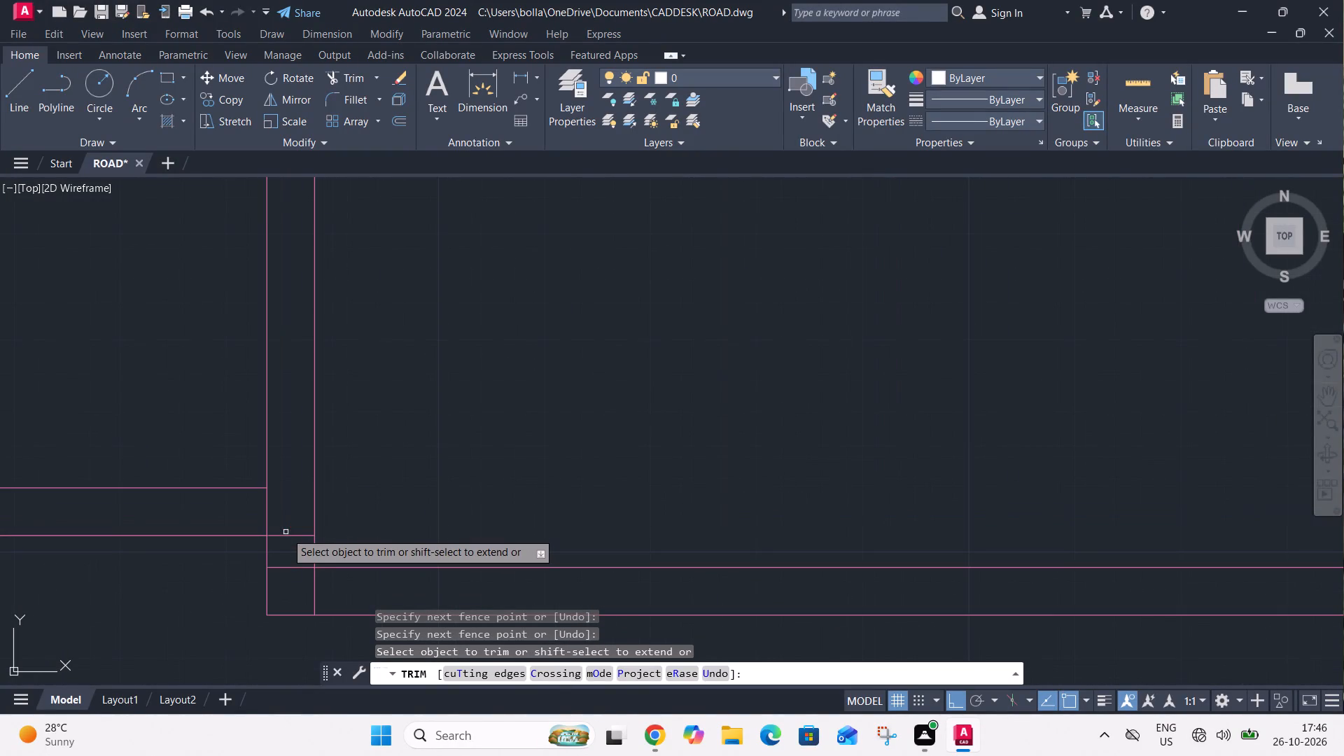
pyautogui.click(286, 532)
pyautogui.click(281, 545)
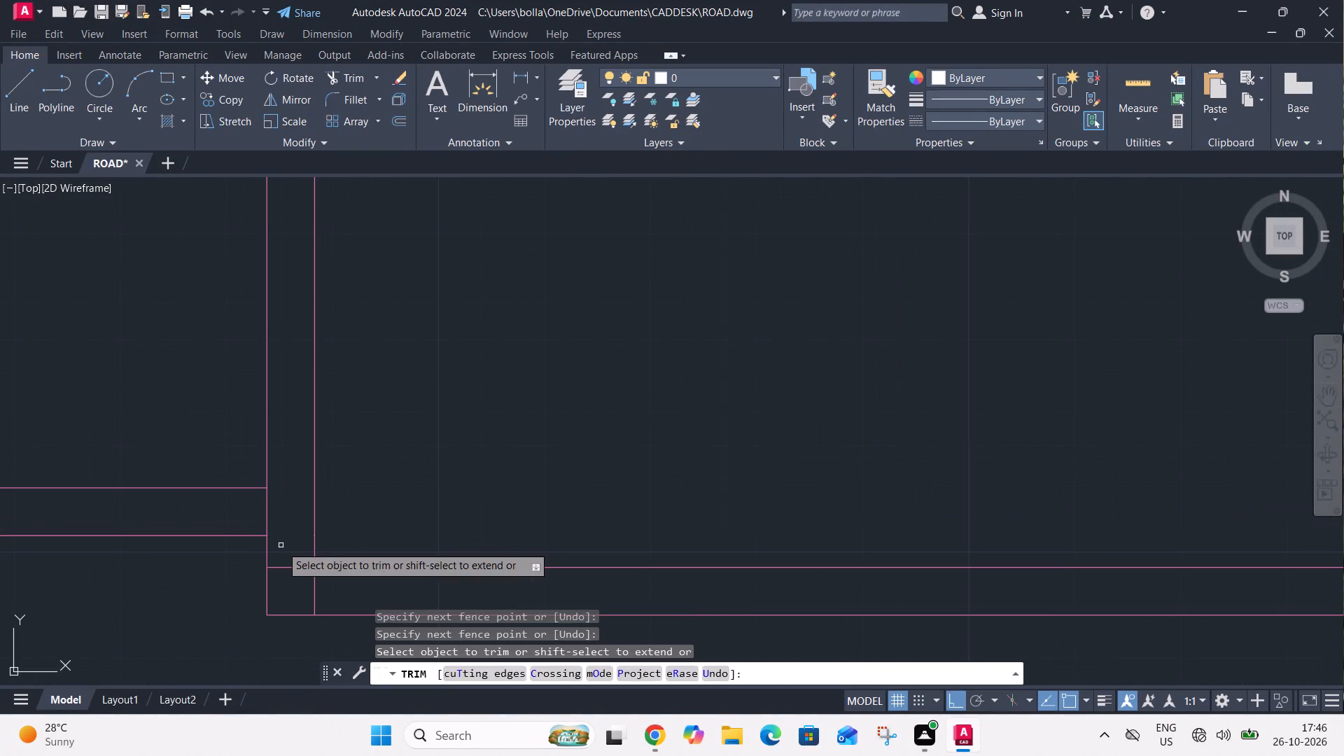
pyautogui.click(280, 517)
pyautogui.click(262, 514)
pyautogui.click(294, 567)
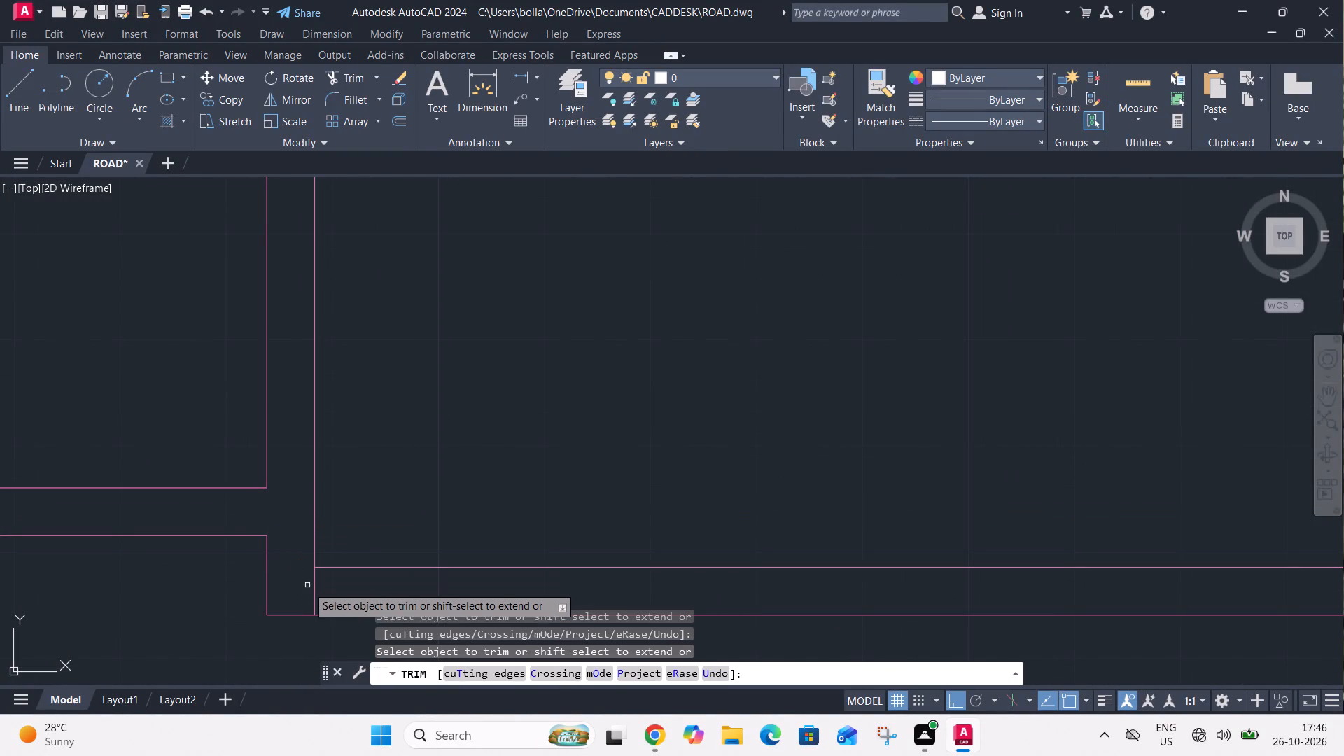
pyautogui.click(312, 587)
# Trim the overlapping wall lines at the lower middle room's bottom-right corner to leave a clean junction.
pyautogui.scroll(-4, 311, 564)
pyautogui.scroll(4, 481, 559)
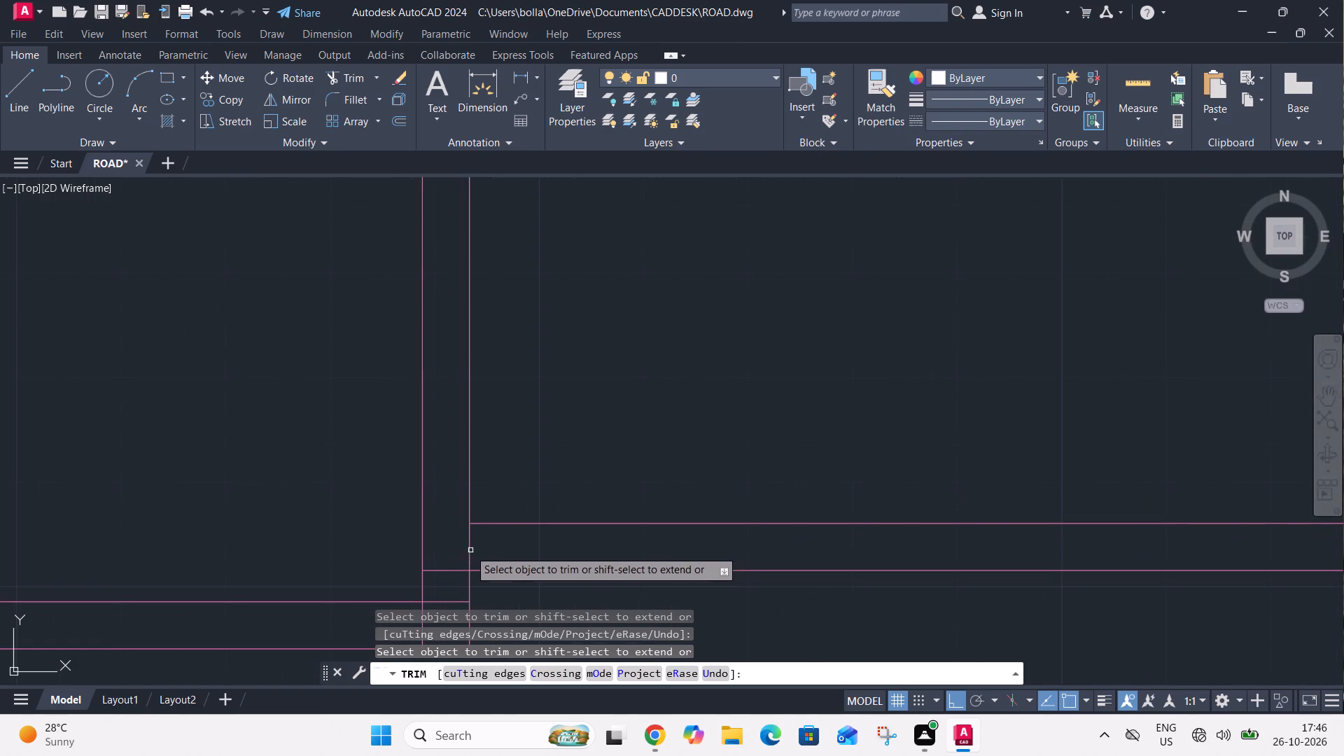
pyautogui.click(467, 547)
pyautogui.click(451, 554)
pyautogui.scroll(-2, 456, 533)
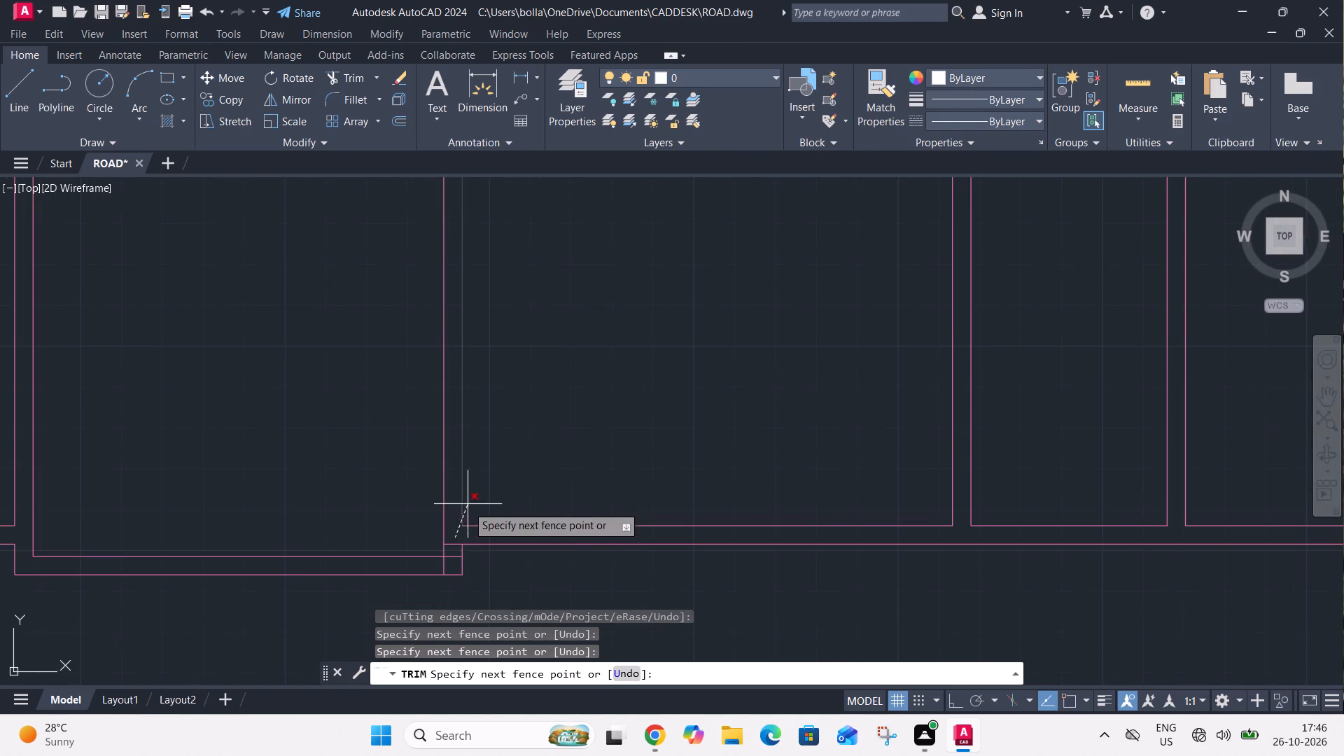
pyautogui.scroll(2, 454, 561)
pyautogui.click(454, 561)
pyautogui.click(448, 569)
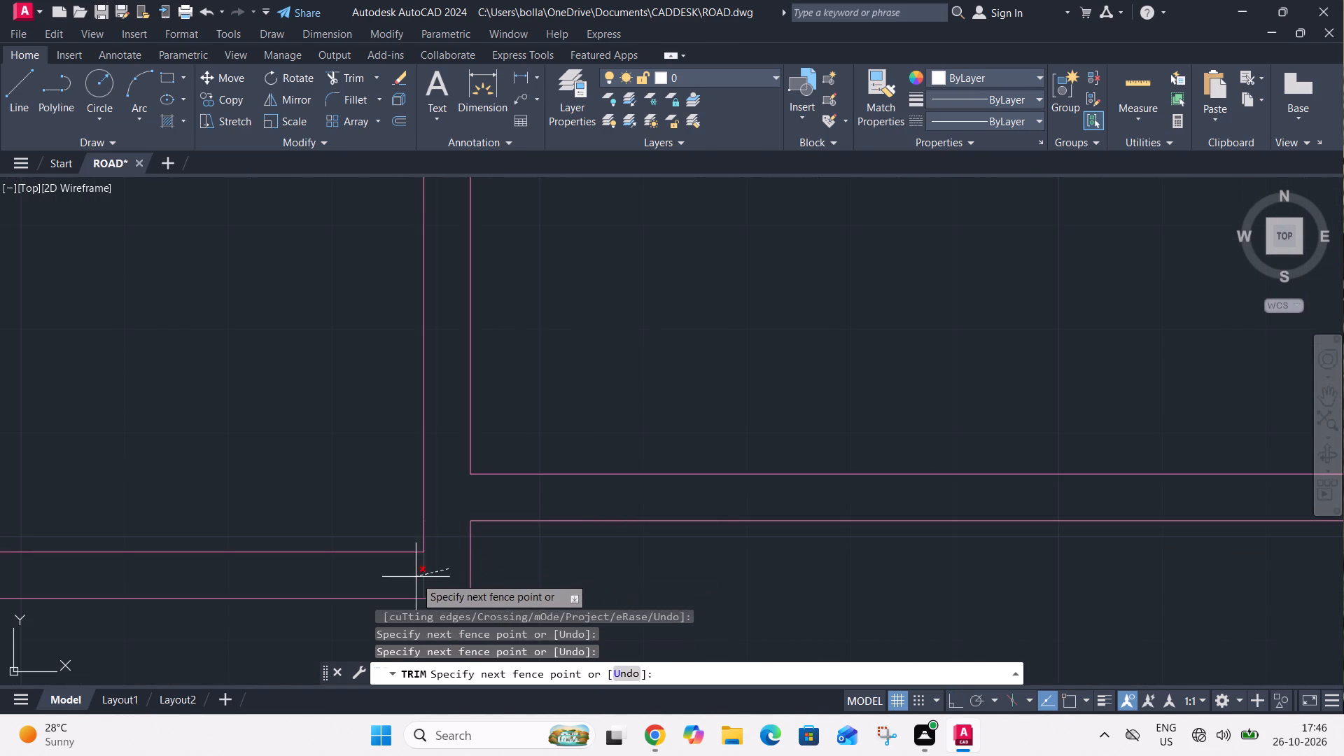
pyautogui.click(415, 577)
pyautogui.scroll(-4, 416, 573)
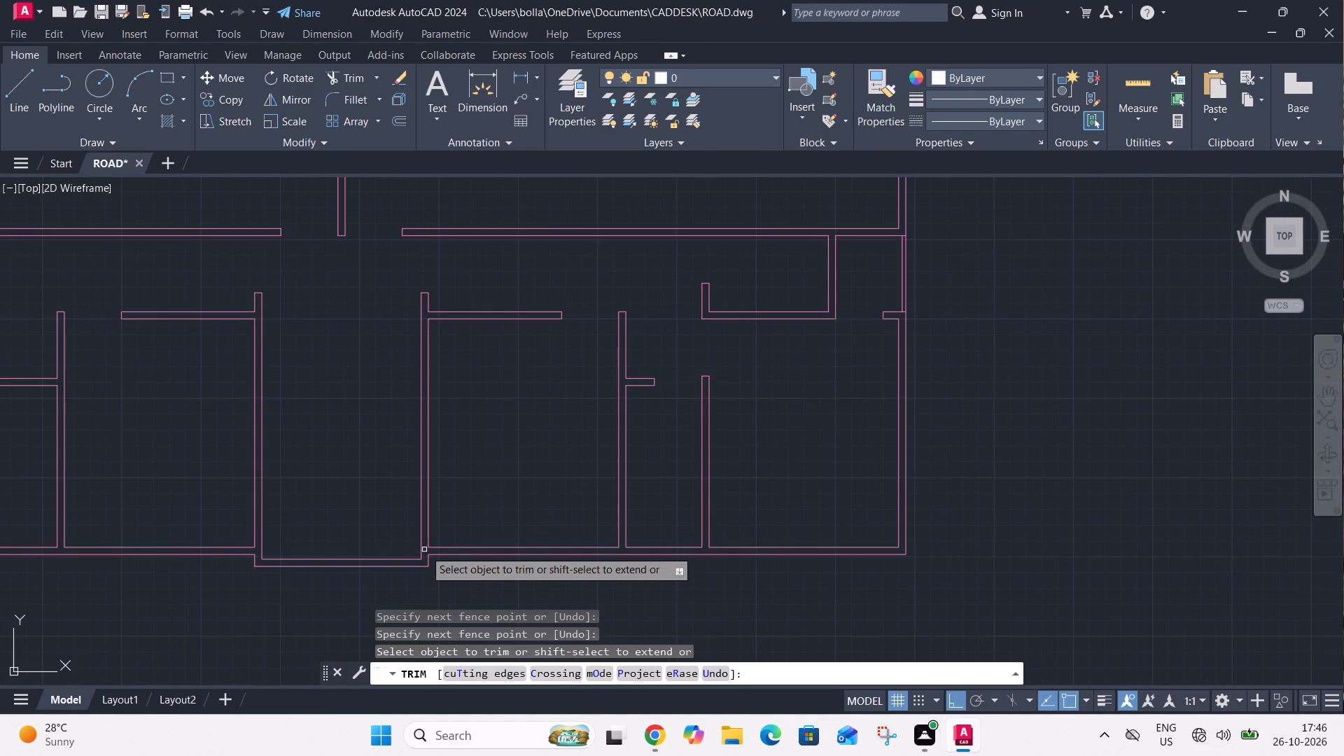
pyautogui.press('Escape')
# Offset the inner line of the lower middle room's bottom wall 4' upward to mark the stair landing's edge.
pyautogui.scroll(-2, 435, 535)
pyautogui.scroll(2, 410, 533)
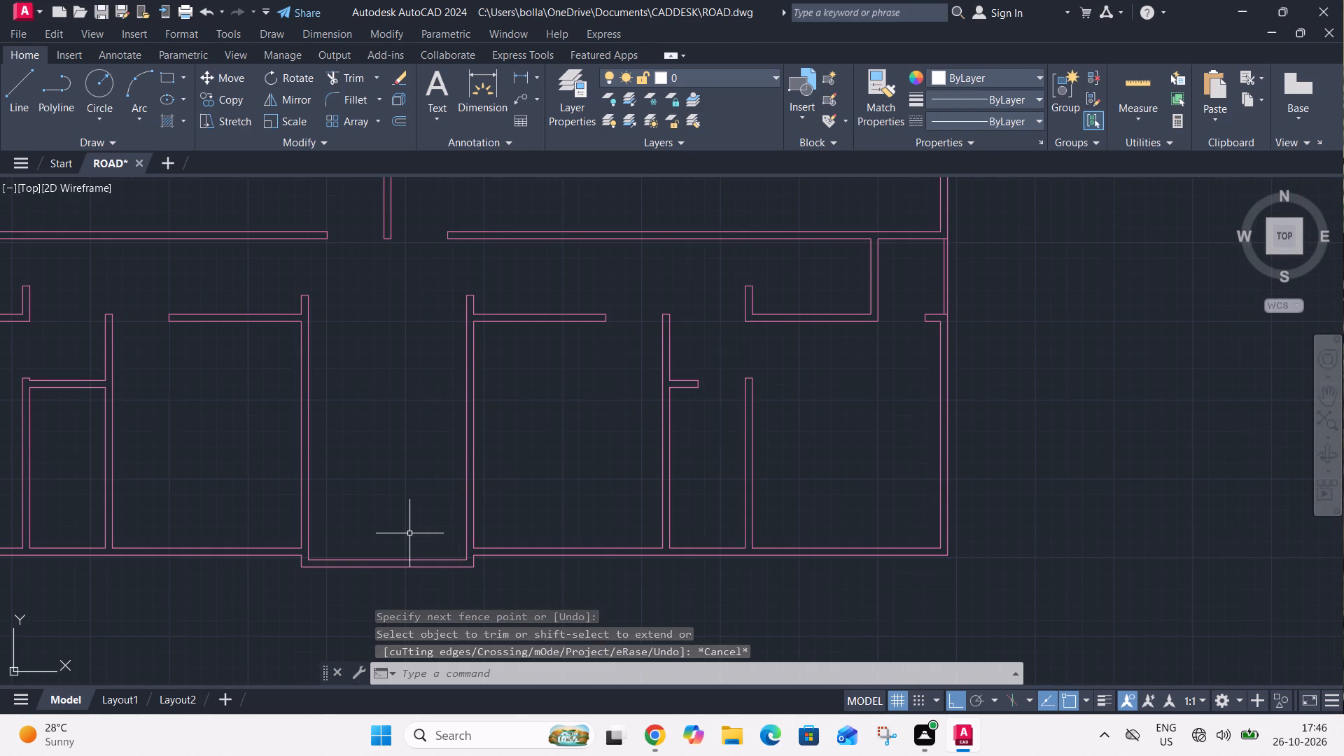
pyautogui.write('O')
pyautogui.press('space')
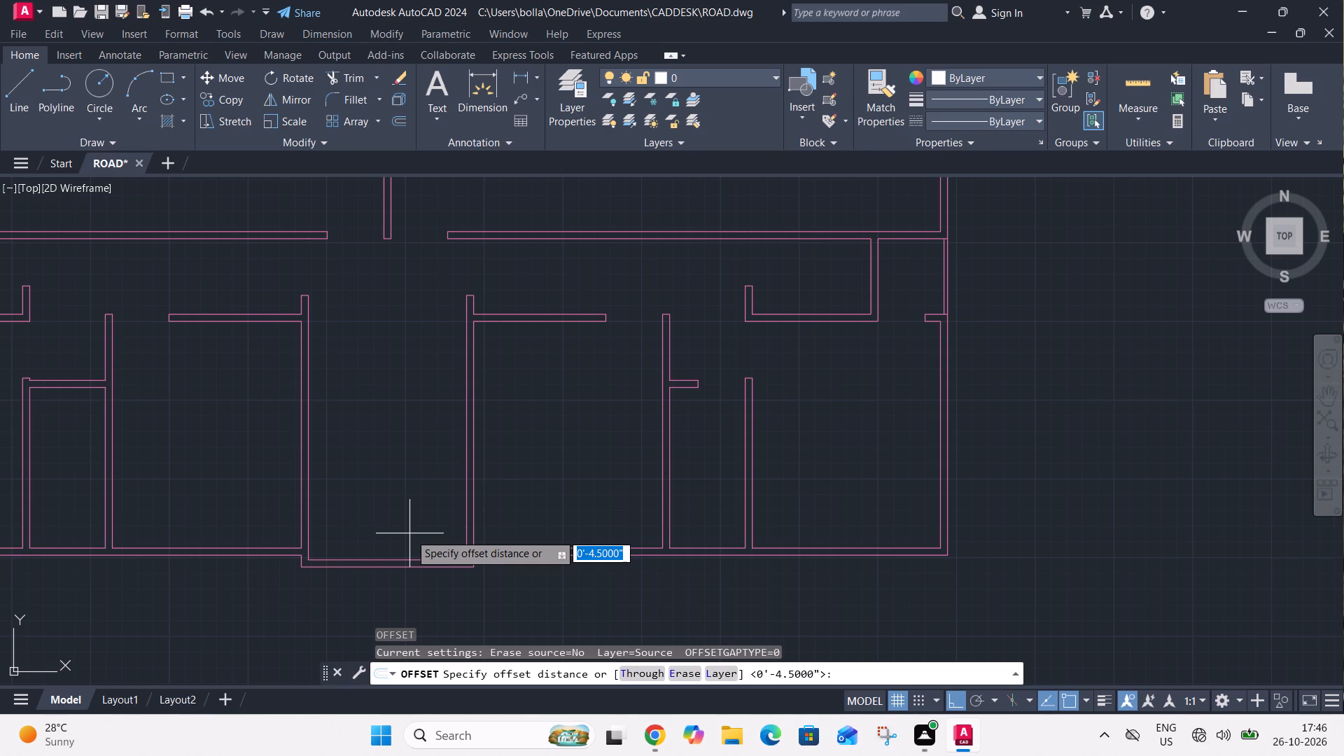
pyautogui.write("4'")
pyautogui.press('Return')
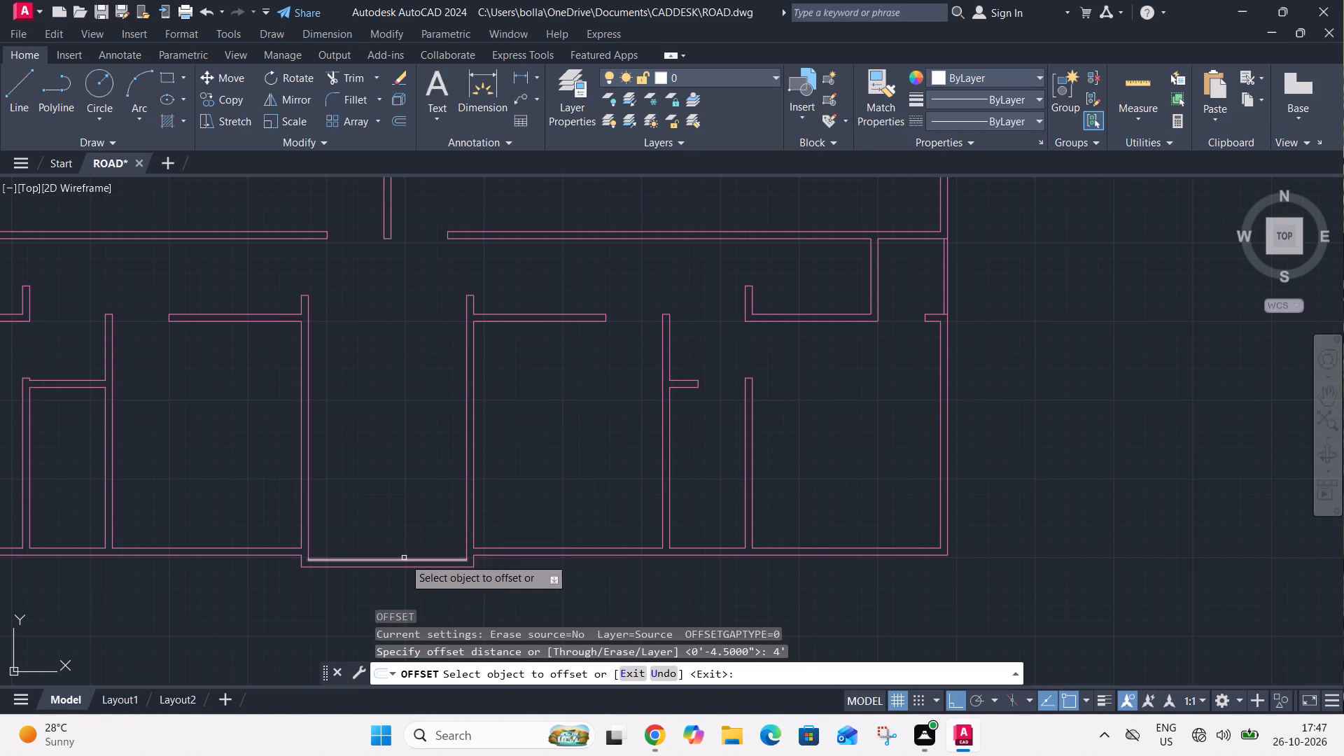
pyautogui.click(404, 559)
pyautogui.click(399, 527)
pyautogui.press('Escape')
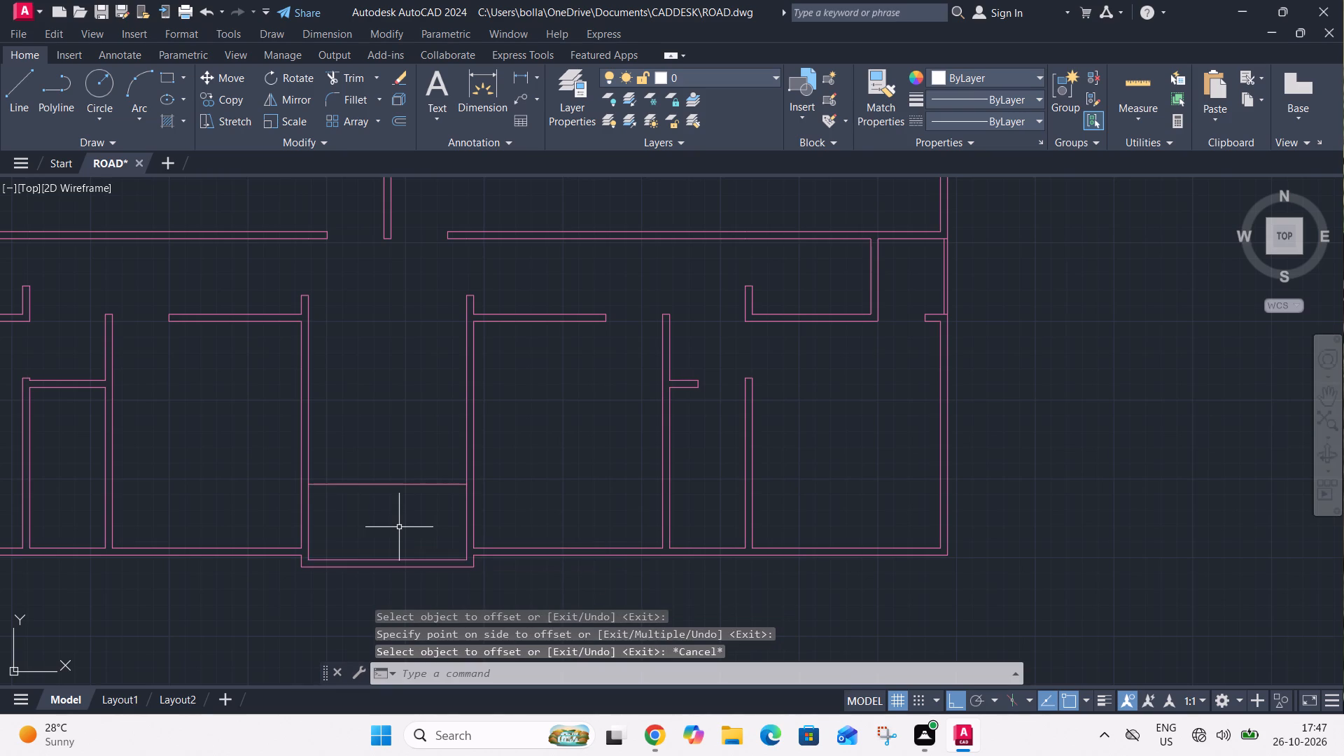
# Offset the landing edge line upward ten times at 10" spacing with the Multiple option to make the stair treads.
pyautogui.write('O 10')
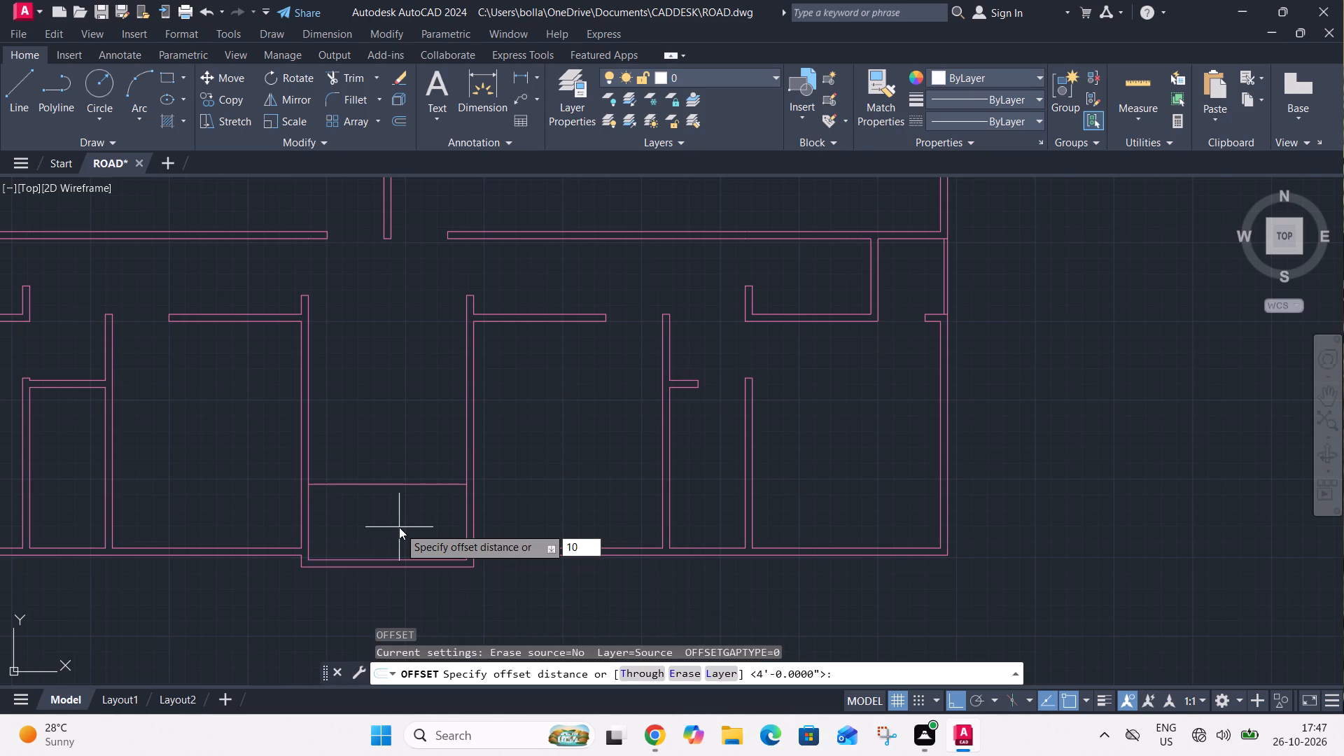
pyautogui.hotkey('shift', '"')
pyautogui.press('Return')
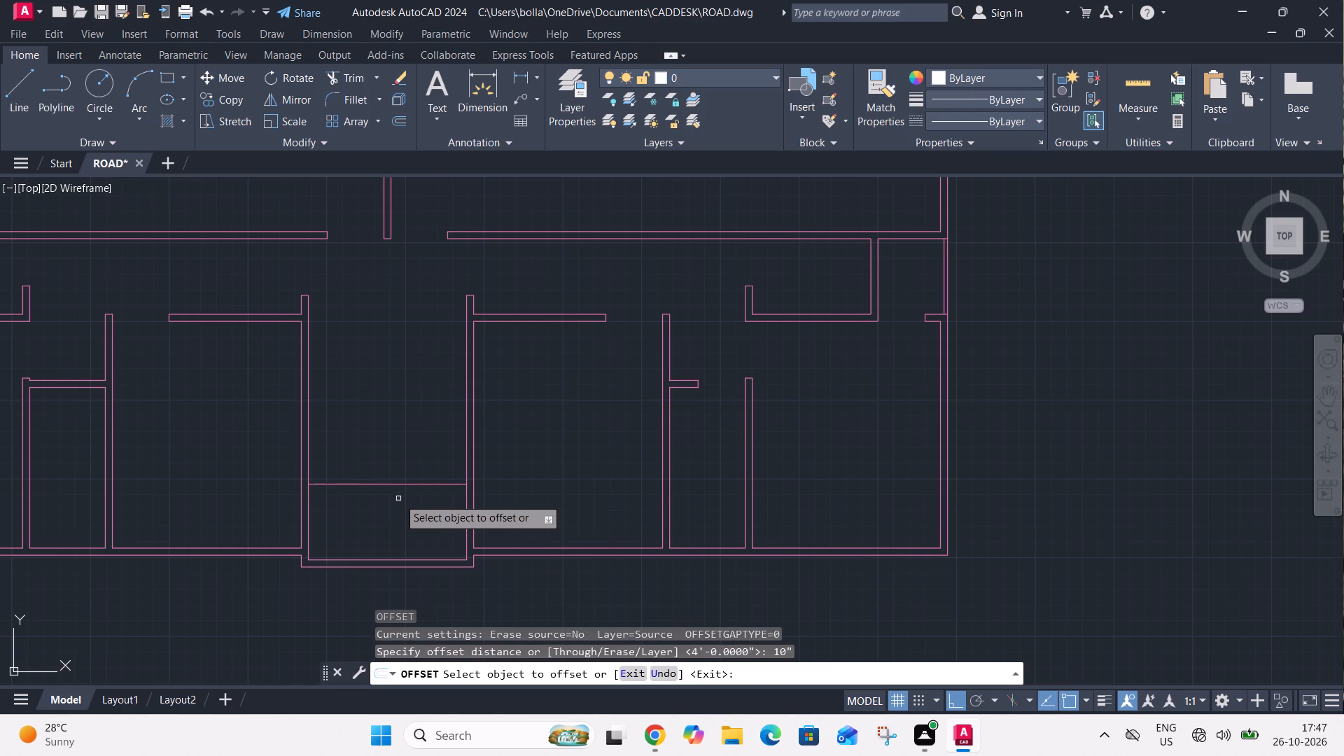
pyautogui.click(403, 488)
pyautogui.click(406, 487)
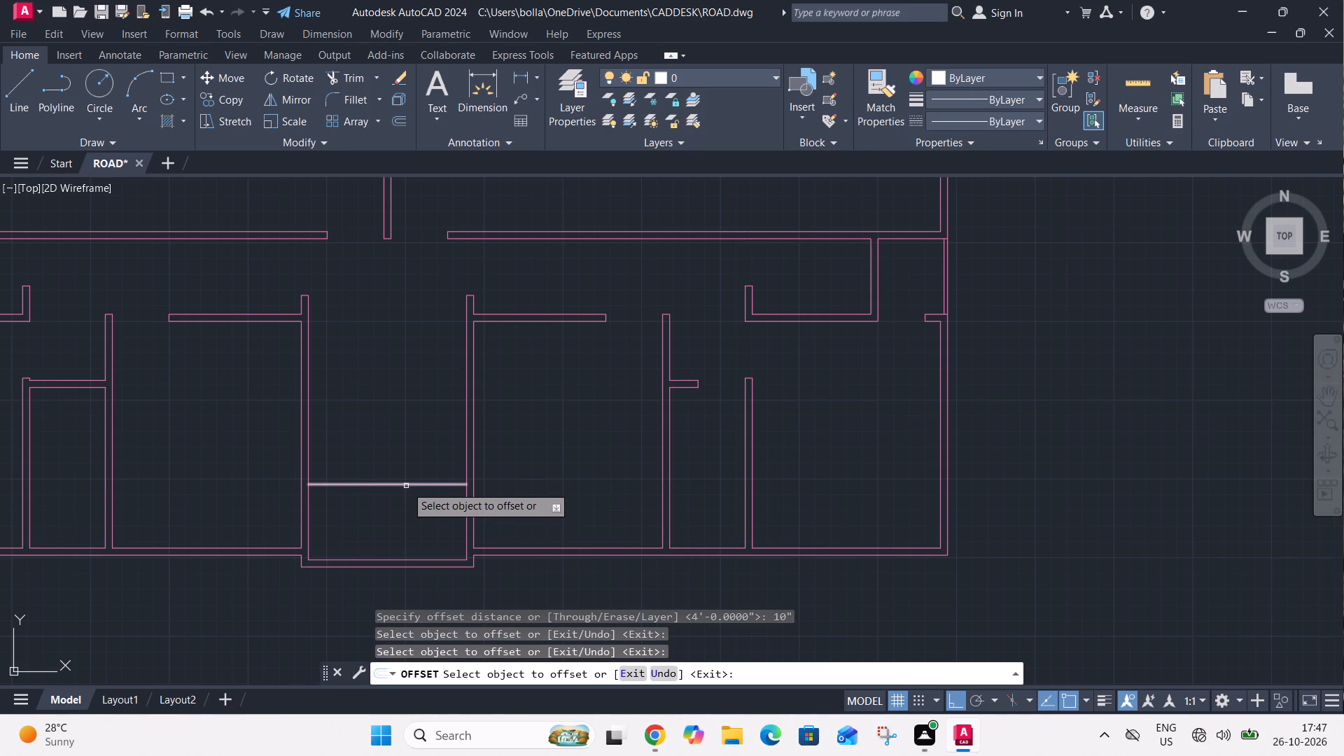
pyautogui.click(406, 485)
pyautogui.write('M')
pyautogui.press('space')
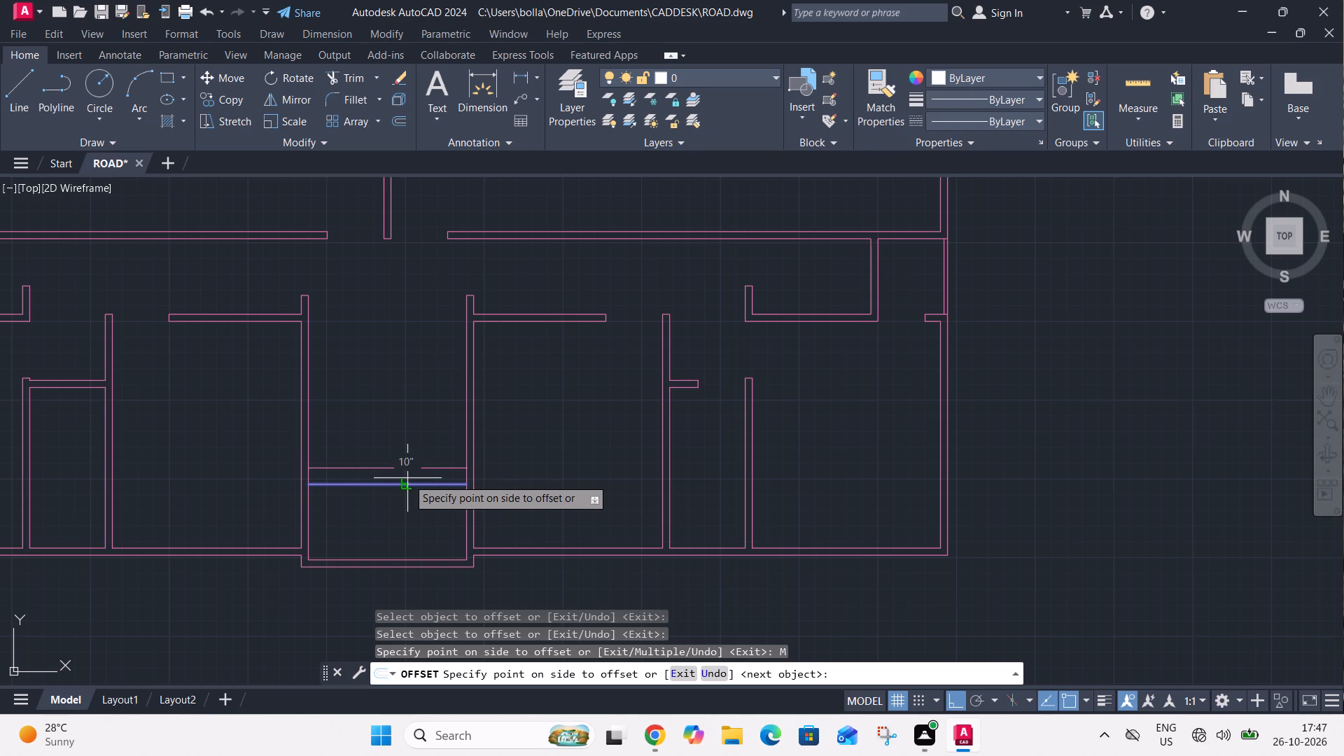
pyautogui.click(402, 470)
pyautogui.click(402, 456)
pyautogui.click(410, 435)
pyautogui.click(413, 421)
pyautogui.click(416, 404)
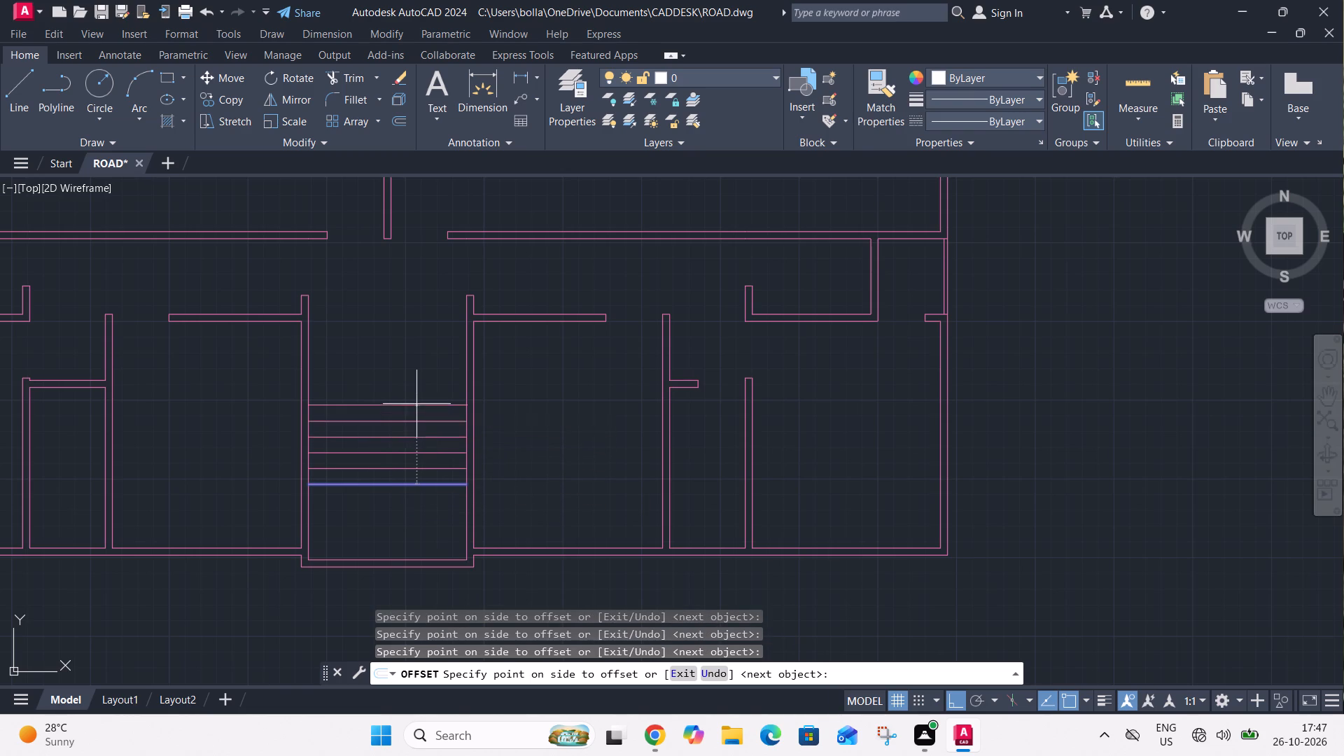
pyautogui.click(417, 391)
pyautogui.click(417, 373)
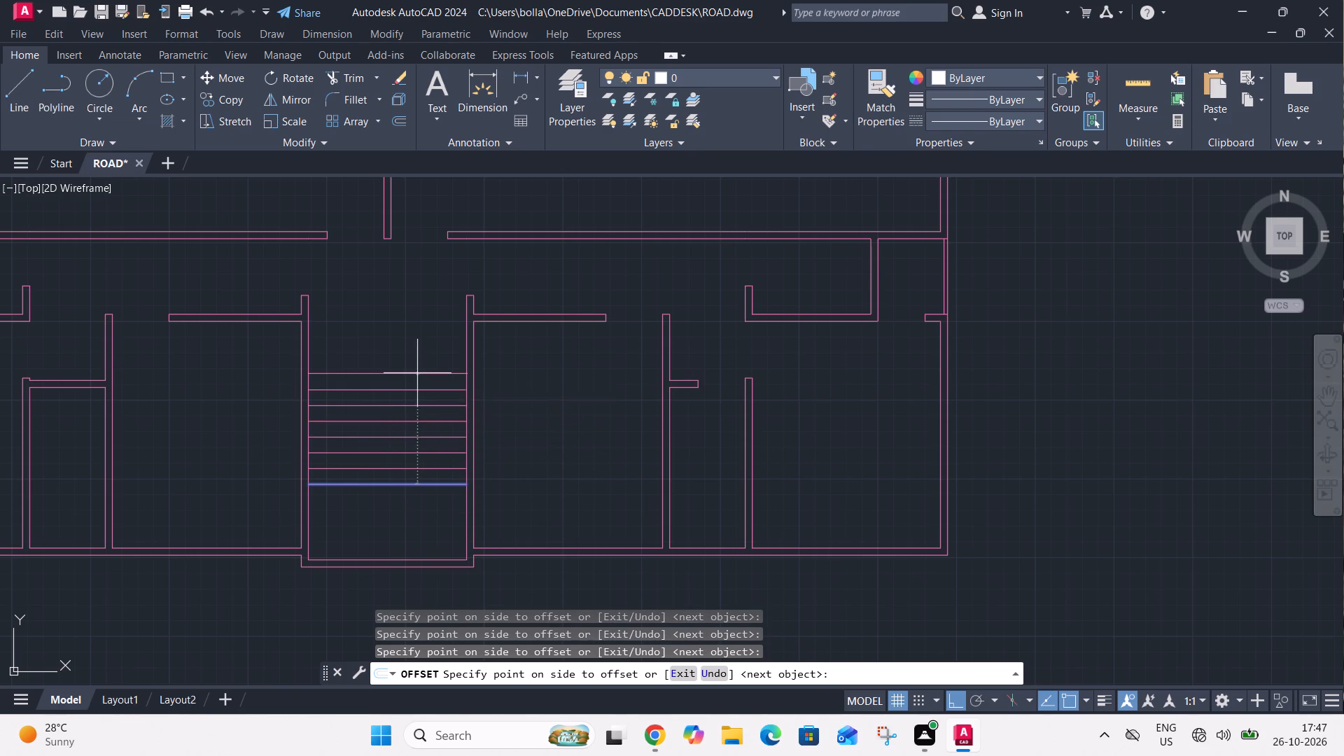
pyautogui.click(416, 355)
pyautogui.click(416, 339)
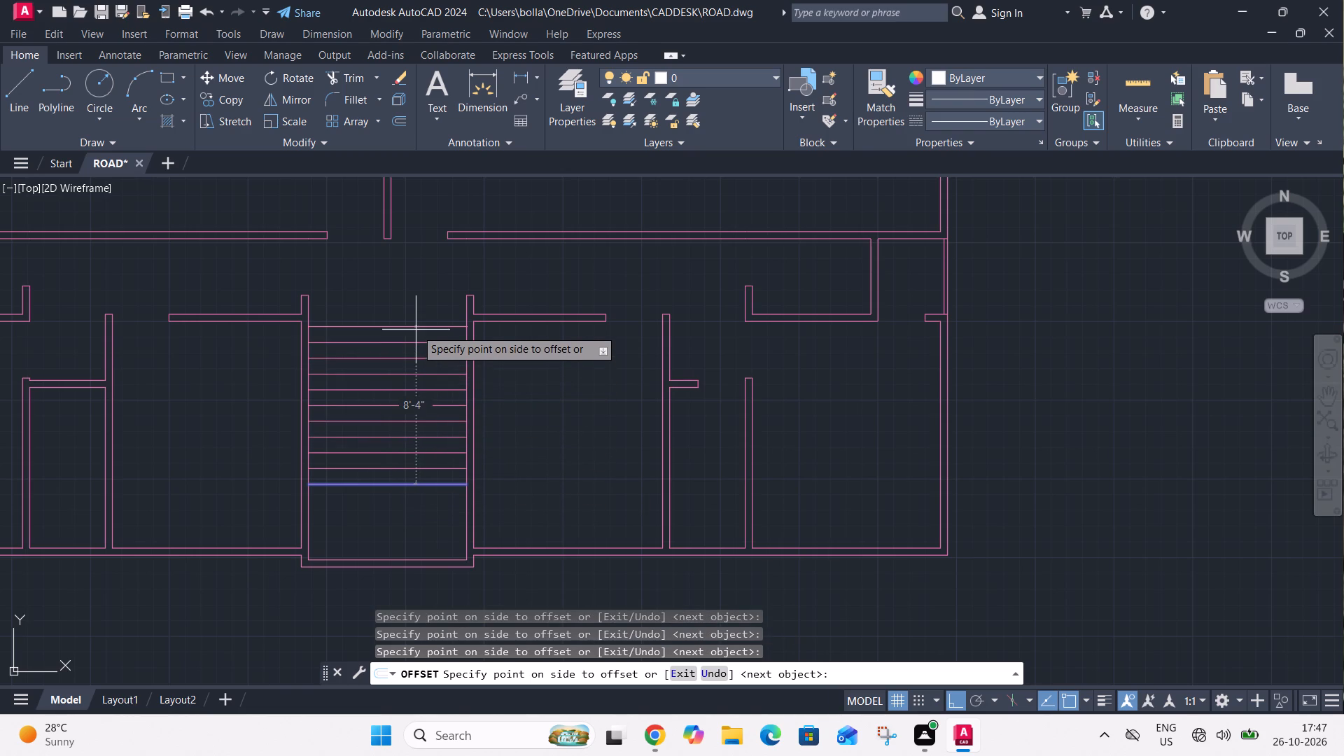
pyautogui.click(416, 304)
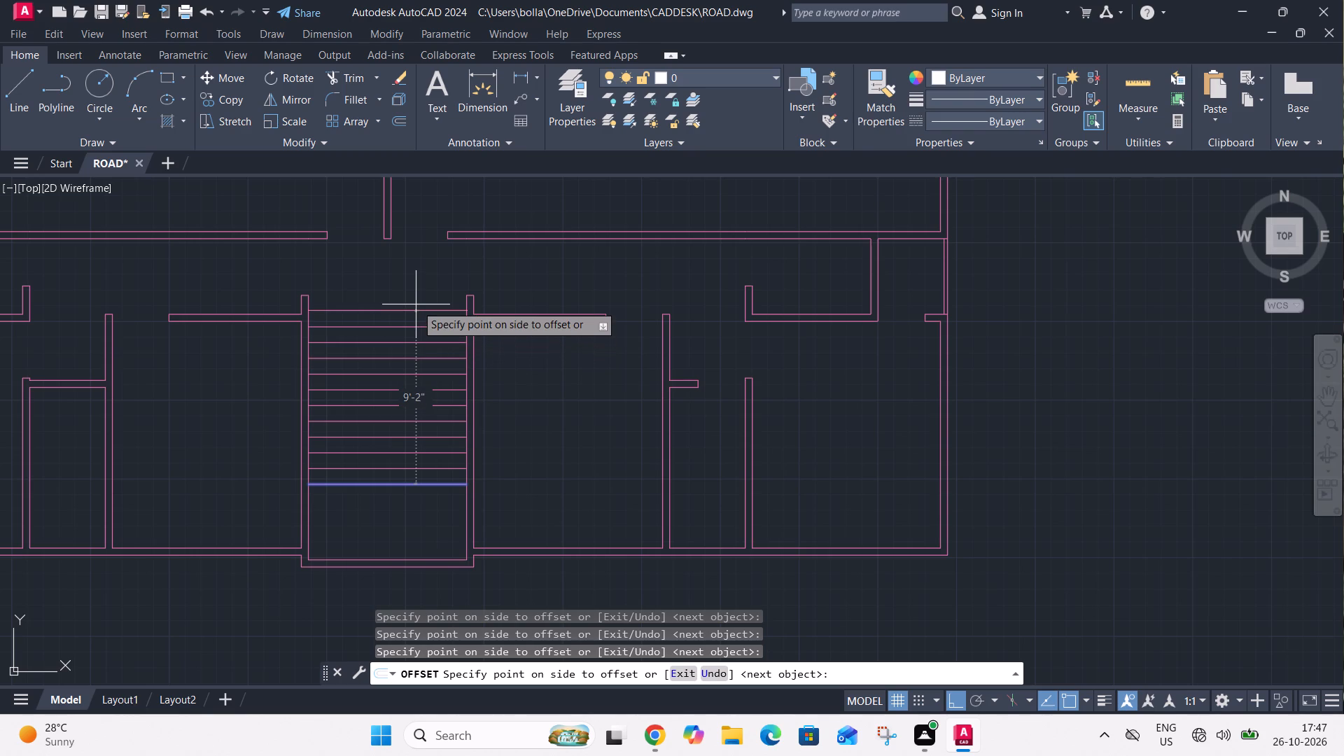
pyautogui.press('Escape')
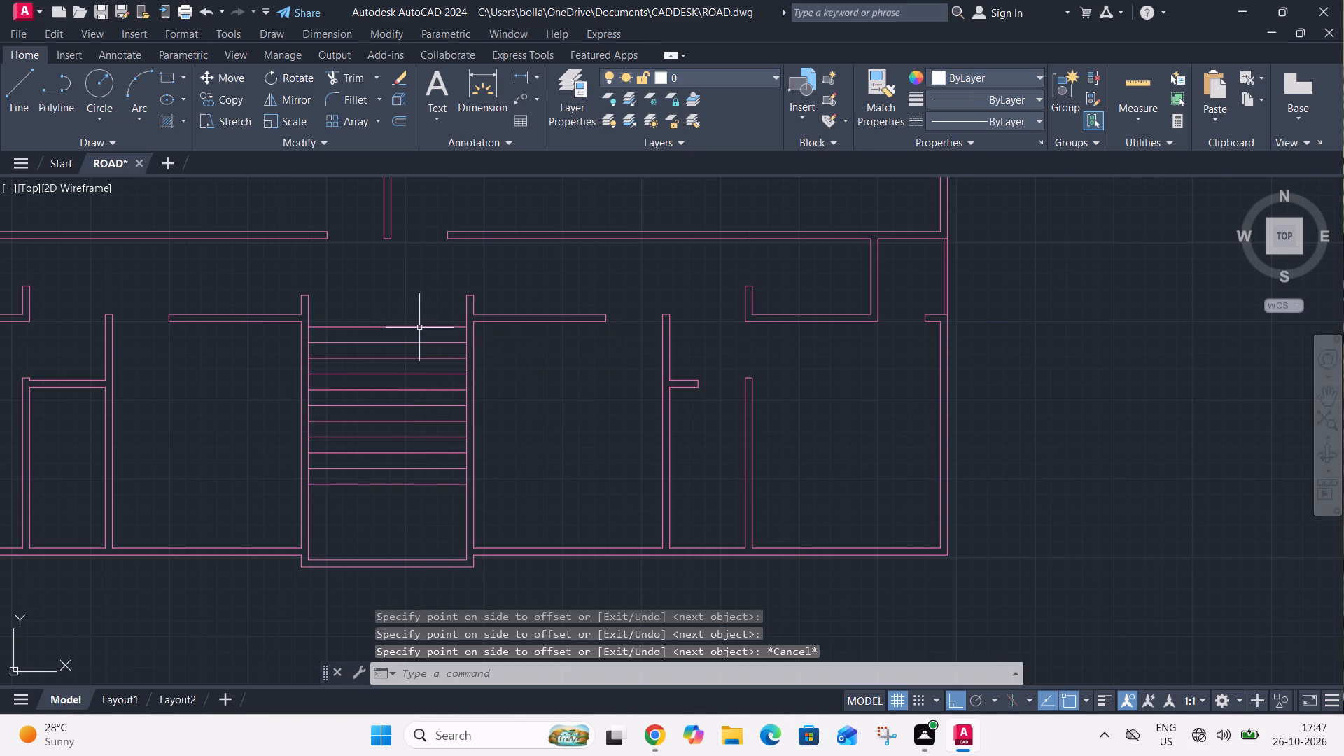
# Draw a vertical centre line through the stair, from the midpoint of the landing edge to the midpoint of the top tread line.
pyautogui.write('L')
pyautogui.press('space')
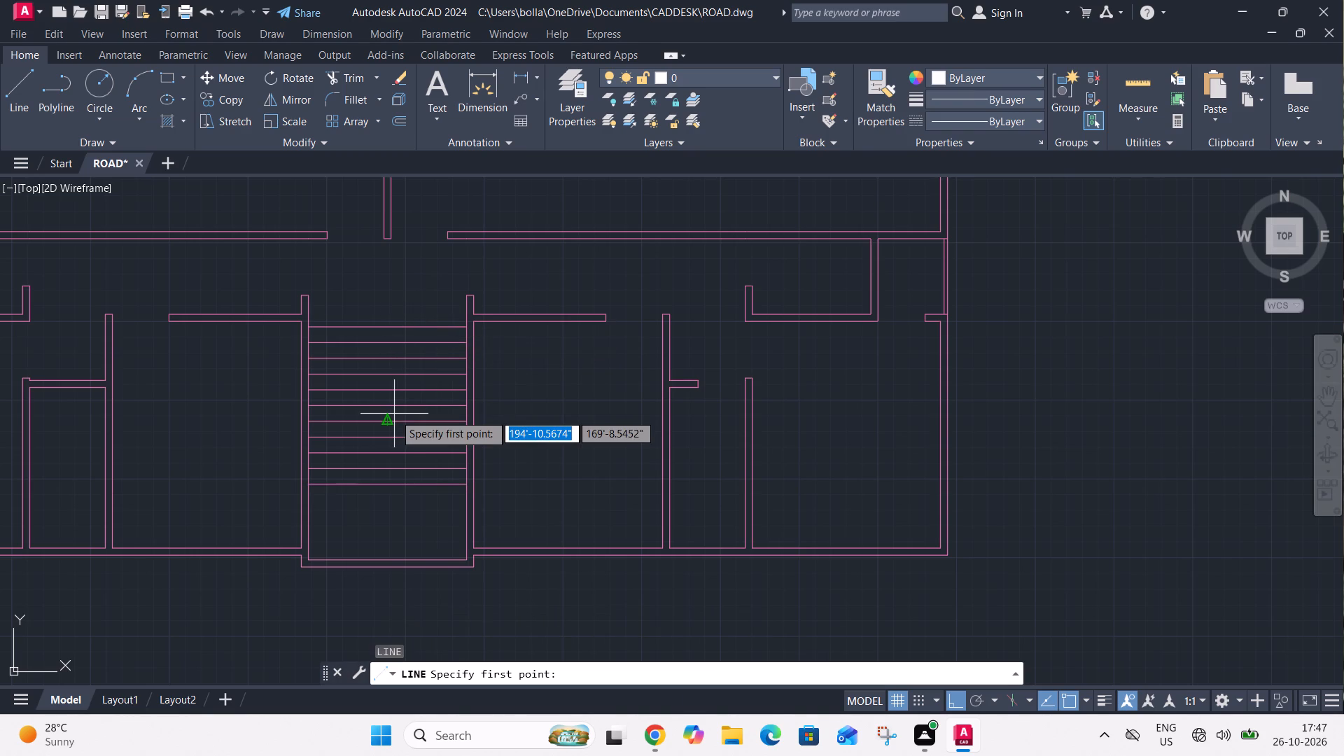
pyautogui.click(387, 480)
pyautogui.click(385, 331)
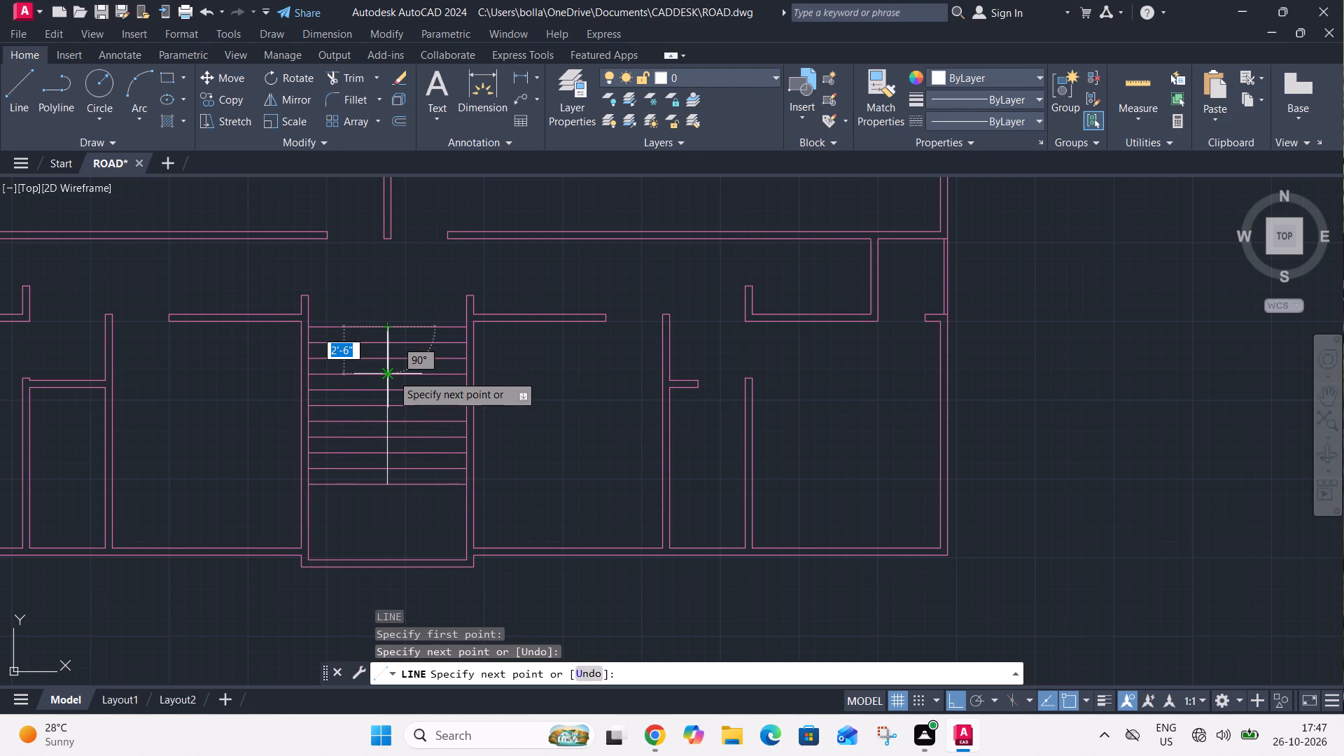
pyautogui.press('Escape')
# Offset the stair's vertical centre line 3" to each side.
pyautogui.write('O')
pyautogui.press('space')
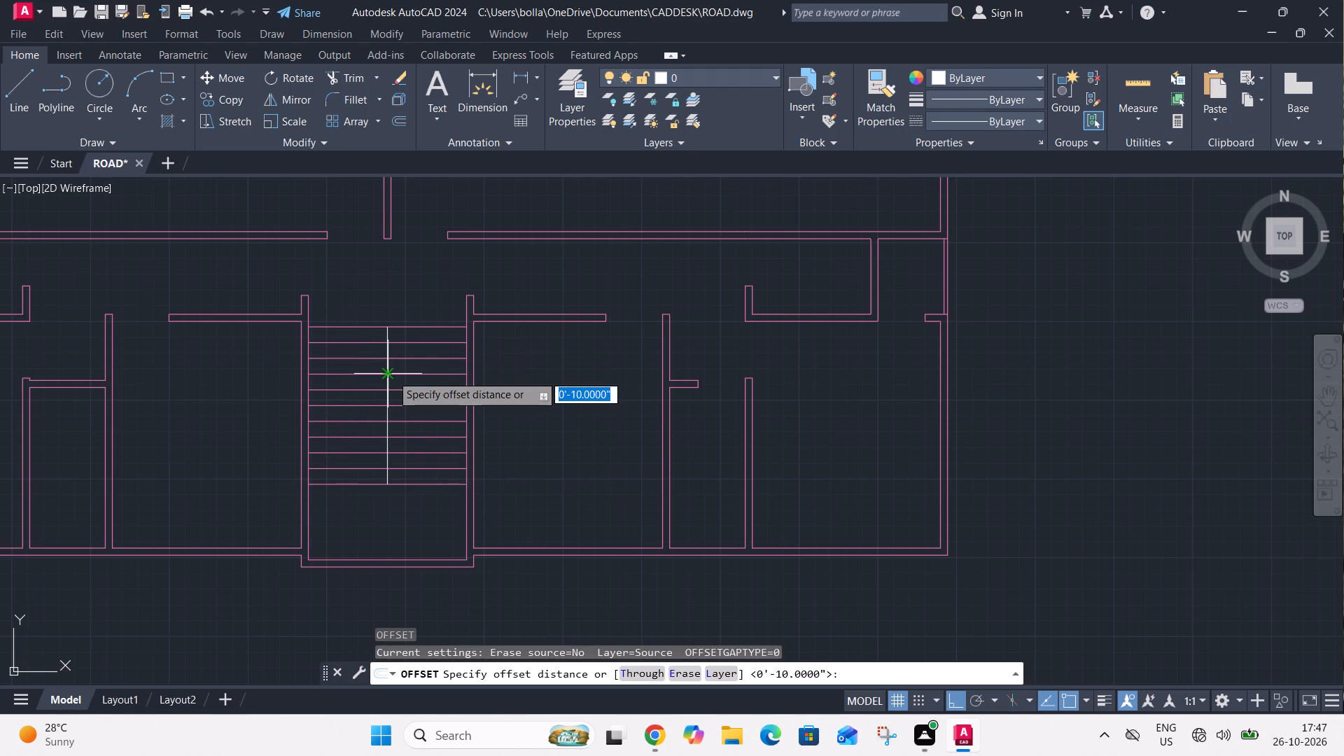
pyautogui.press('3')
pyautogui.hotkey('shift', '"')
pyautogui.press('Return')
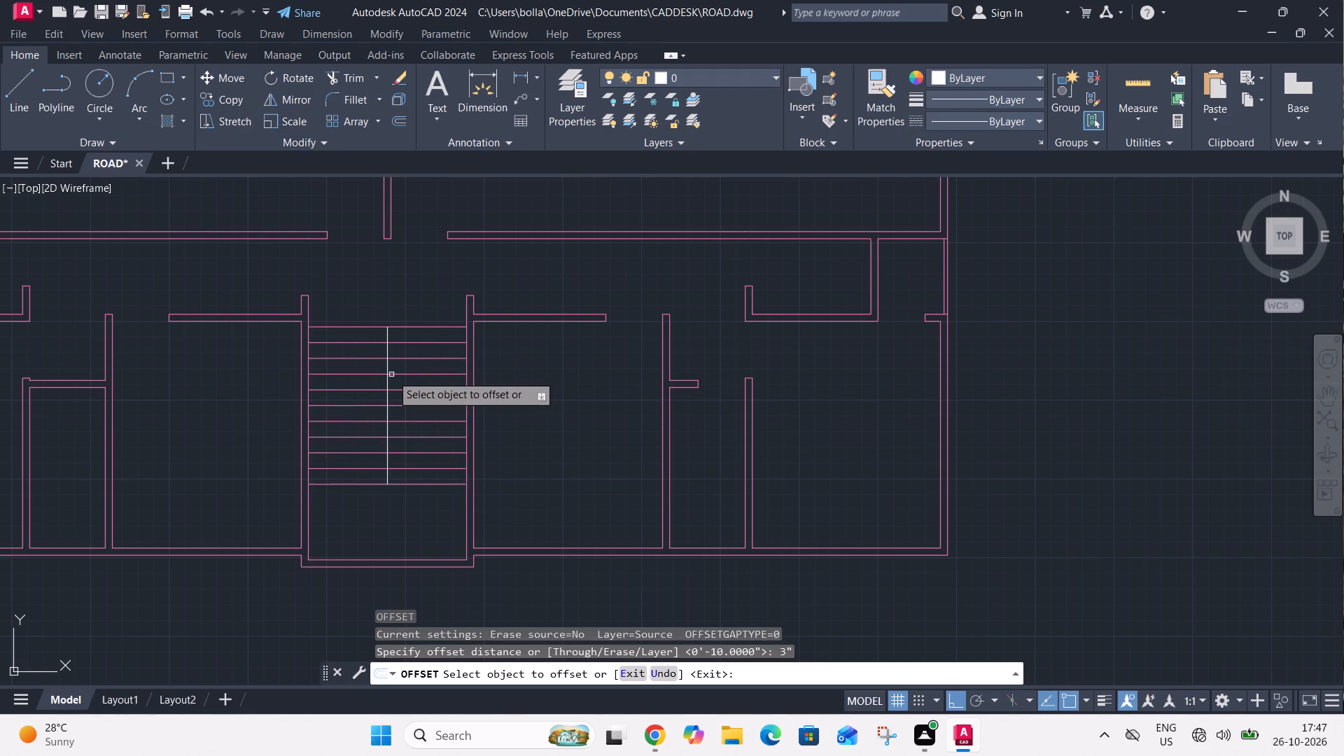
pyautogui.scroll(2, 388, 388)
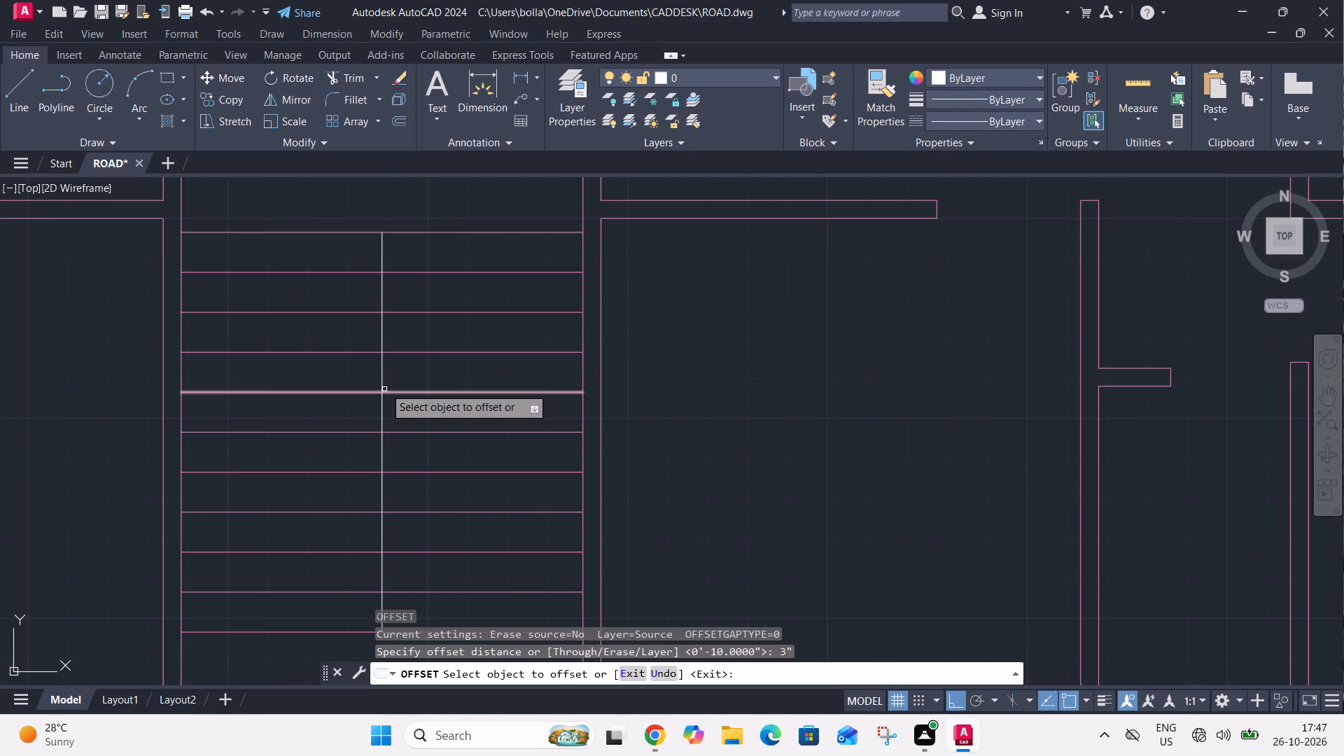
pyautogui.click(383, 380)
pyautogui.click(346, 377)
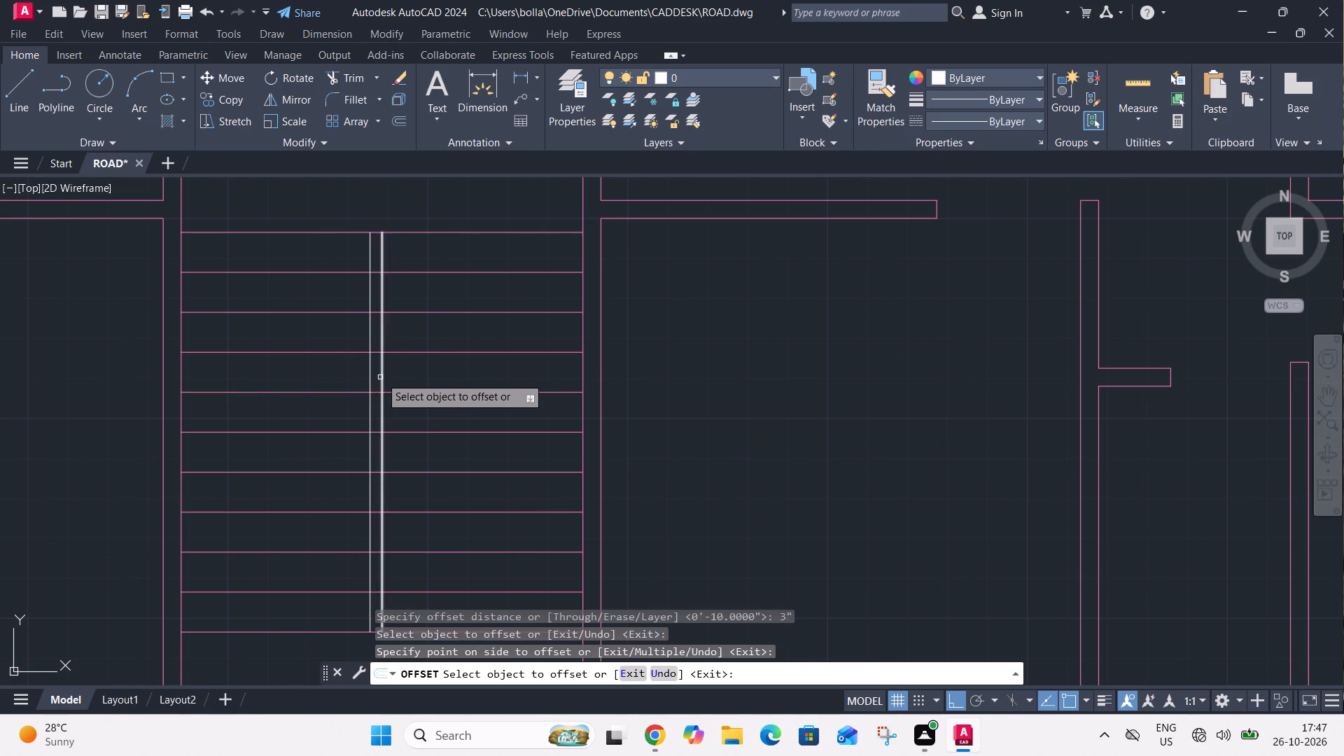
pyautogui.click(380, 376)
pyautogui.click(410, 370)
pyautogui.press('Escape')
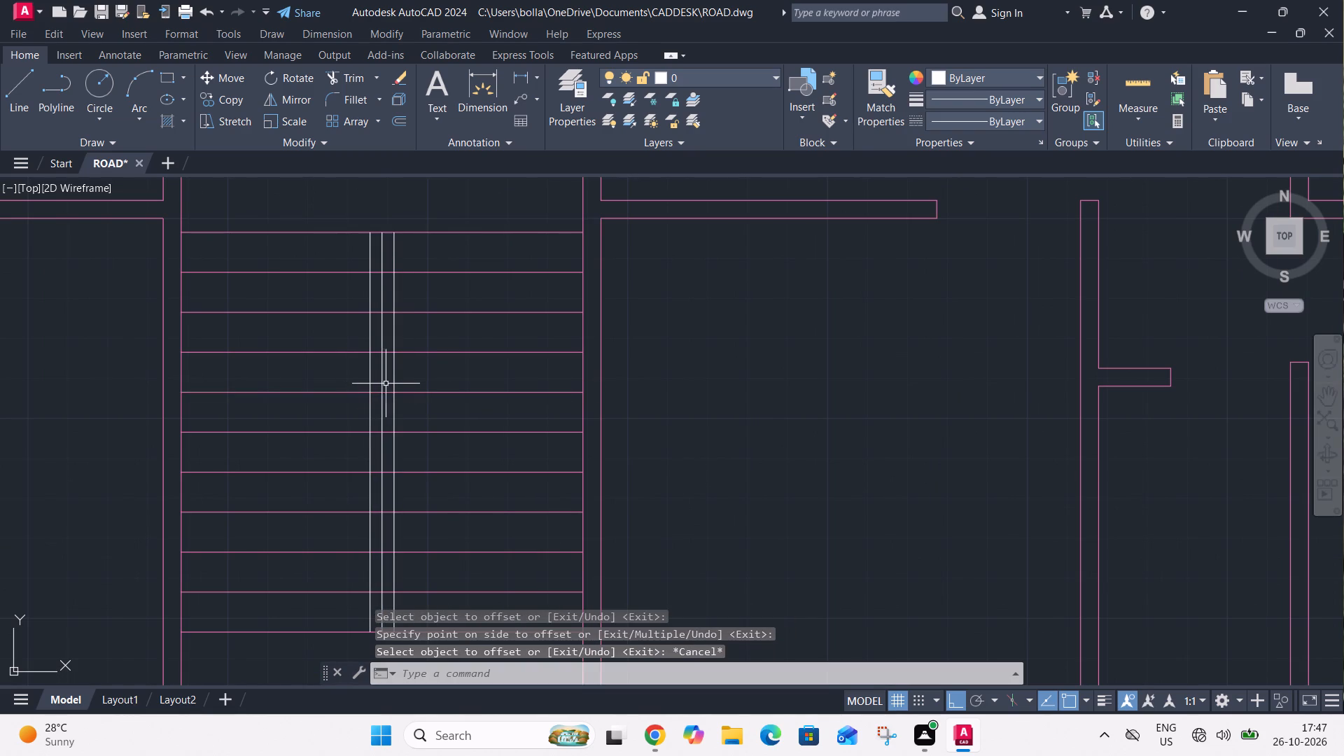
# Erase the original centre line between the two offset lines on the stair.
pyautogui.click(383, 384)
pyautogui.press('Delete')
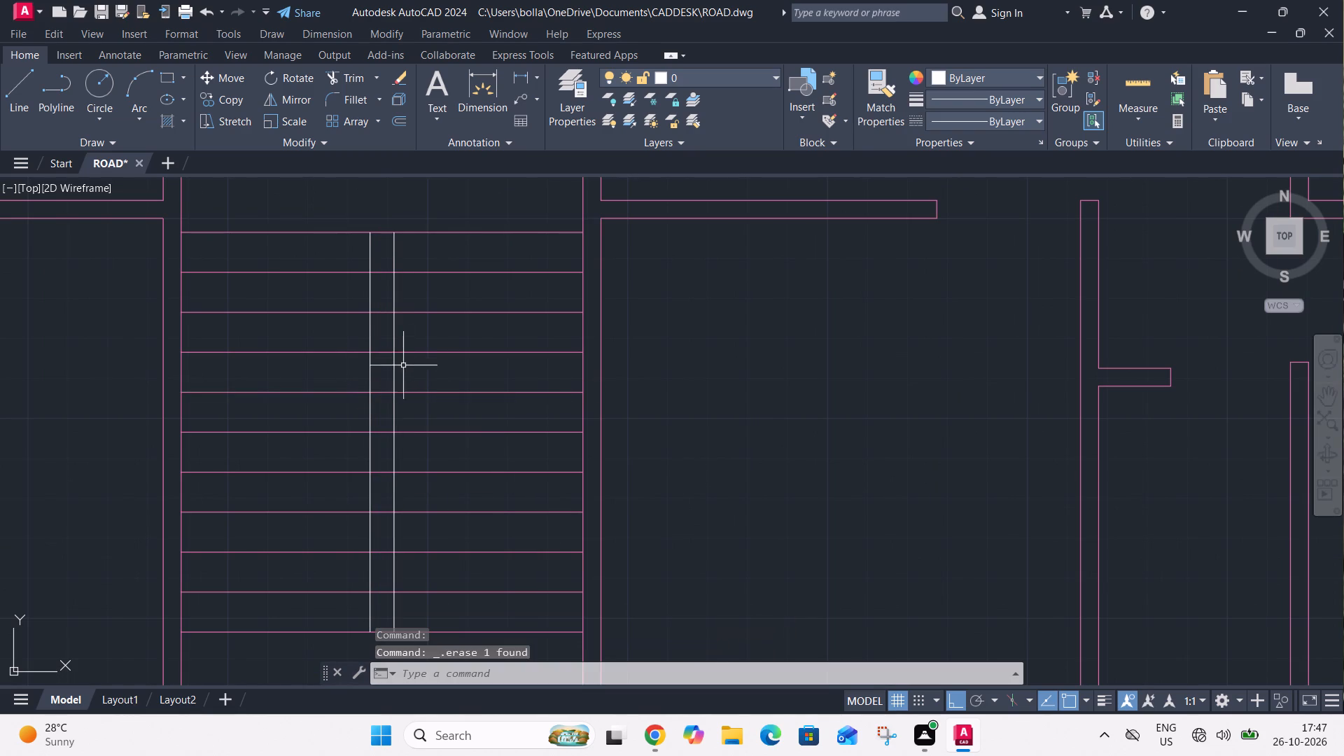
# Move the two vertical divider lines in the middle of the stair to the WALLS layer.
pyautogui.click(409, 344)
pyautogui.click(366, 339)
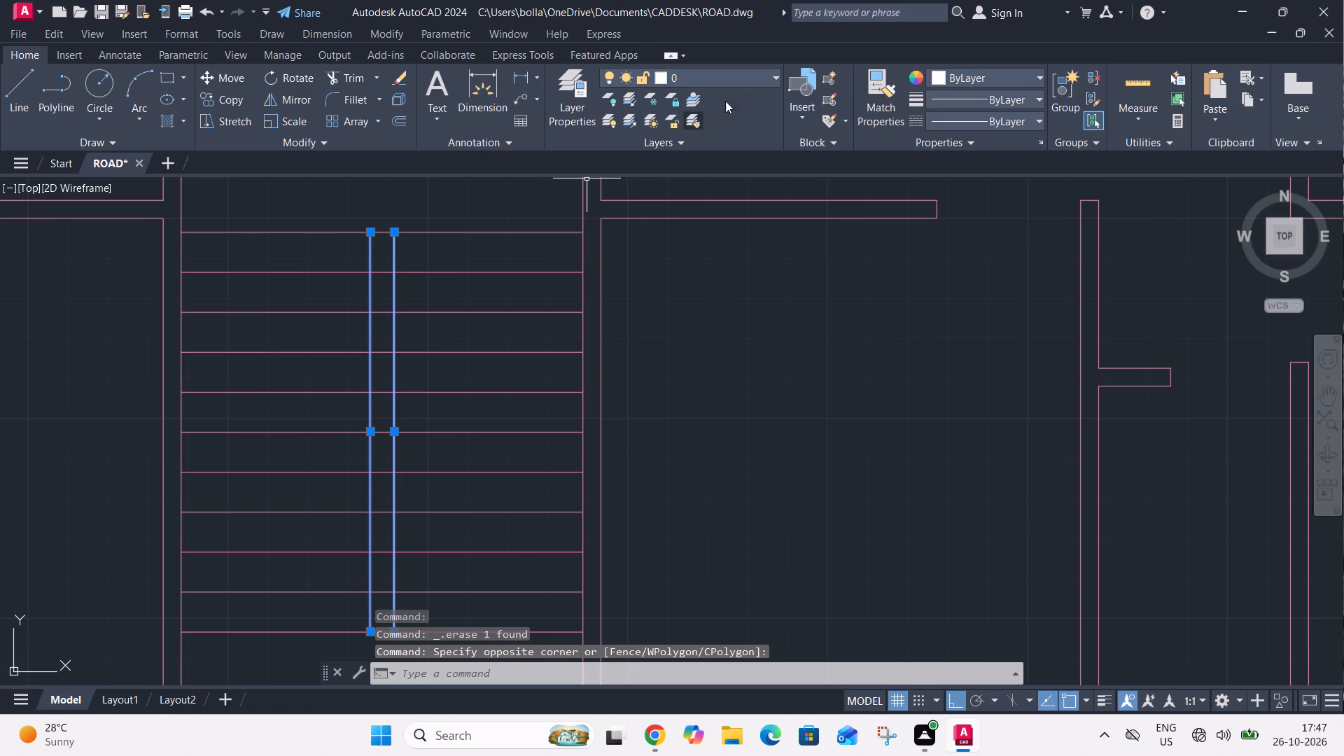
pyautogui.click(655, 70)
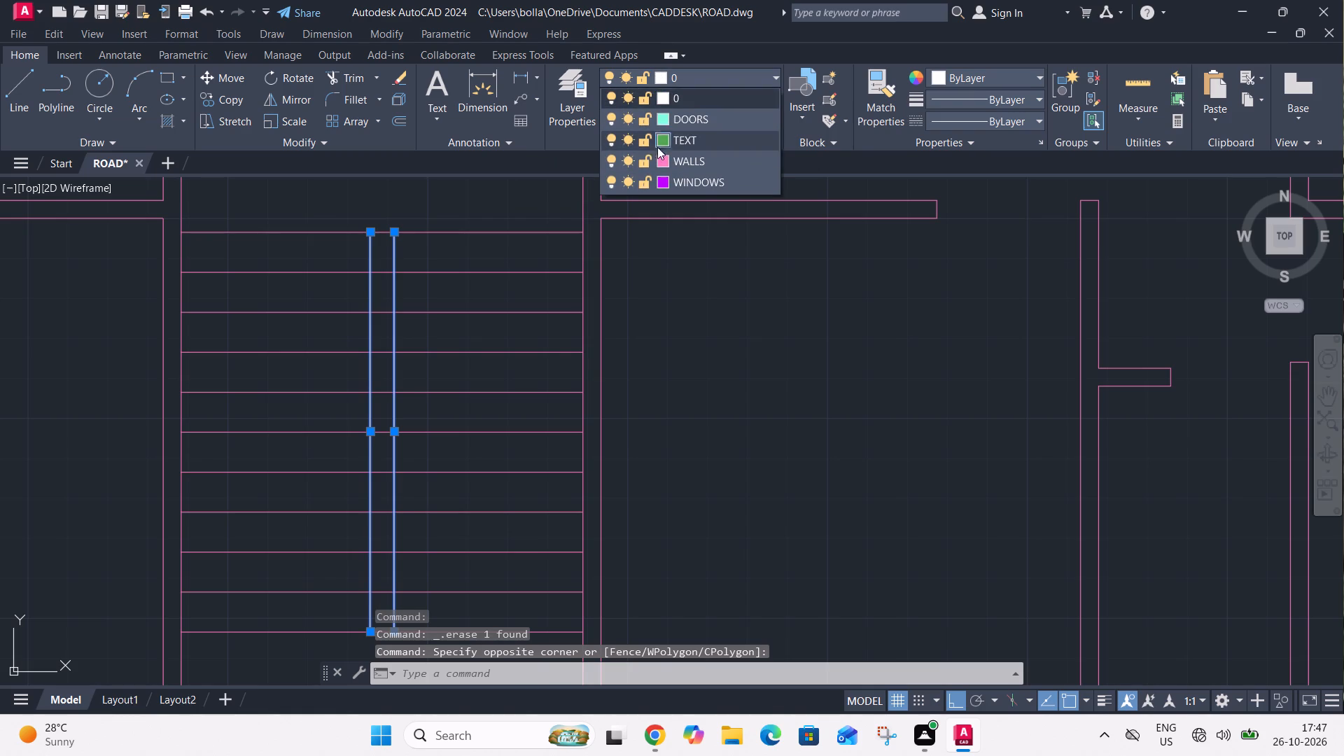
pyautogui.click(665, 162)
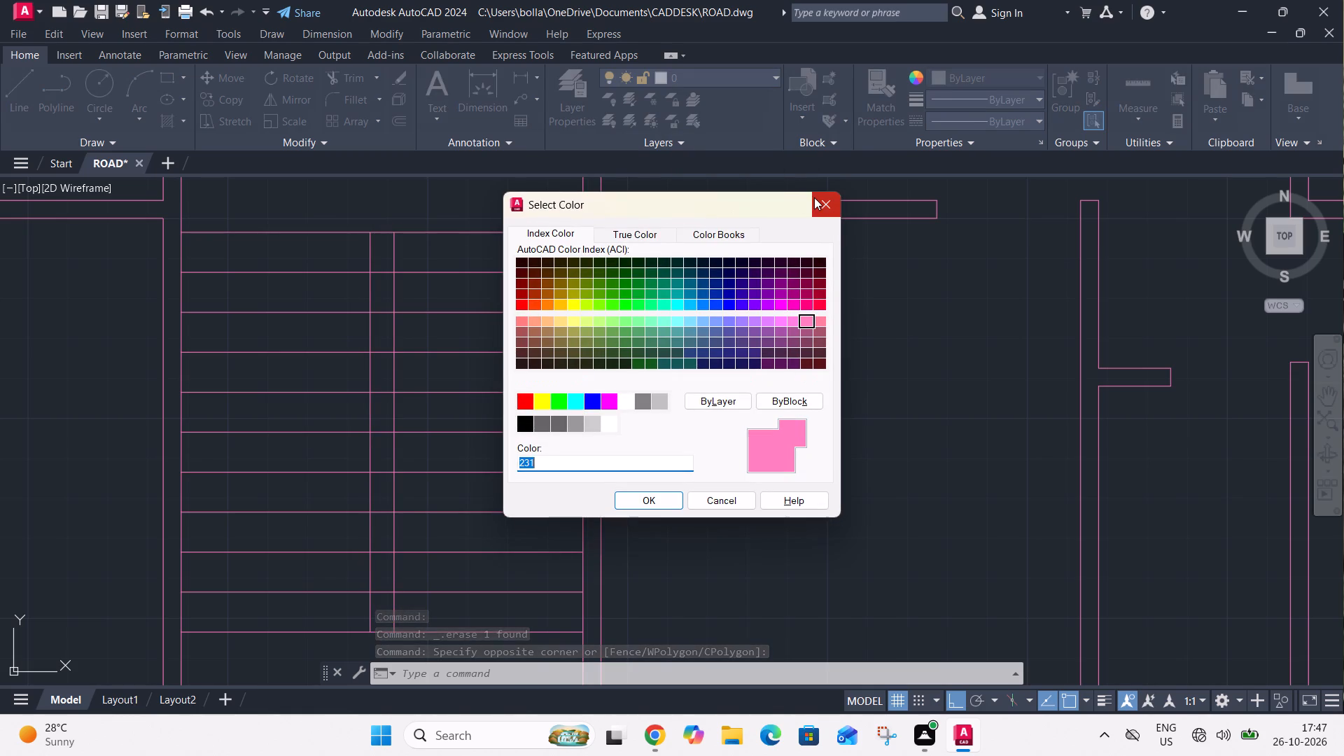
pyautogui.click(814, 197)
pyautogui.click(734, 77)
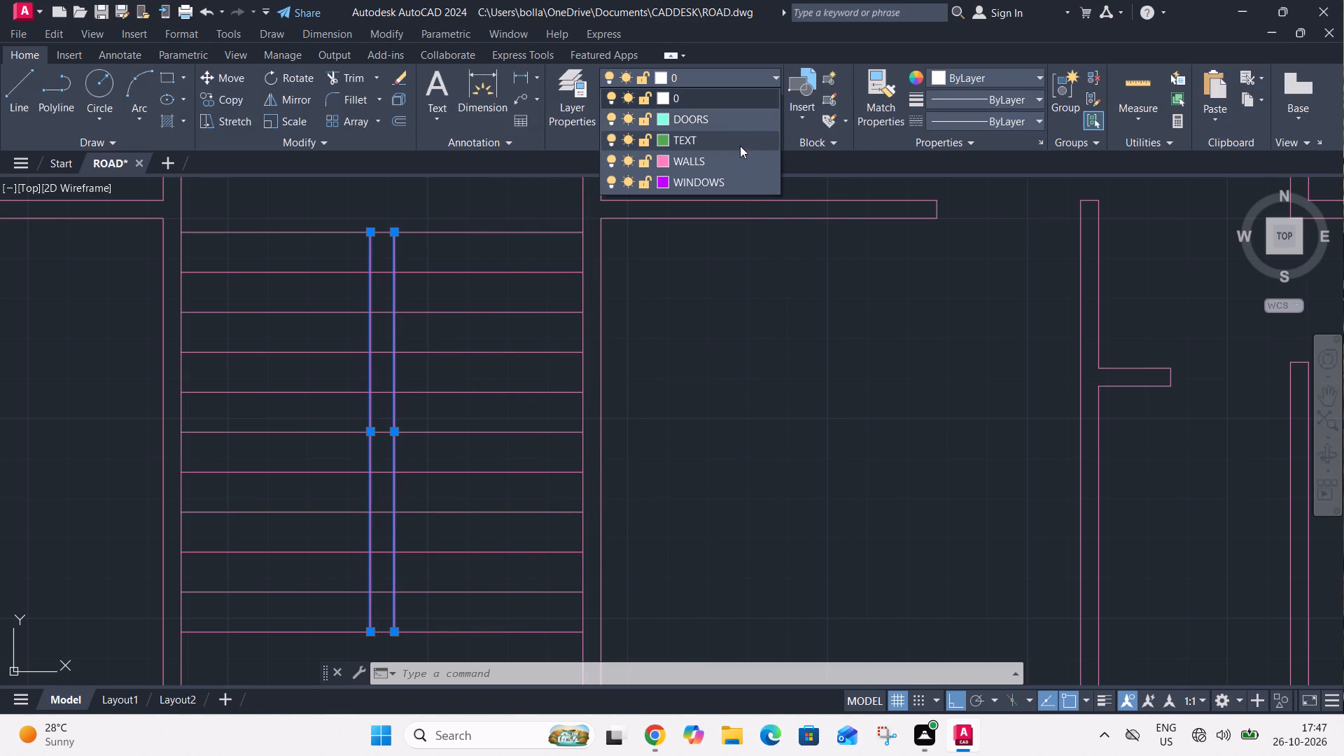
pyautogui.click(732, 161)
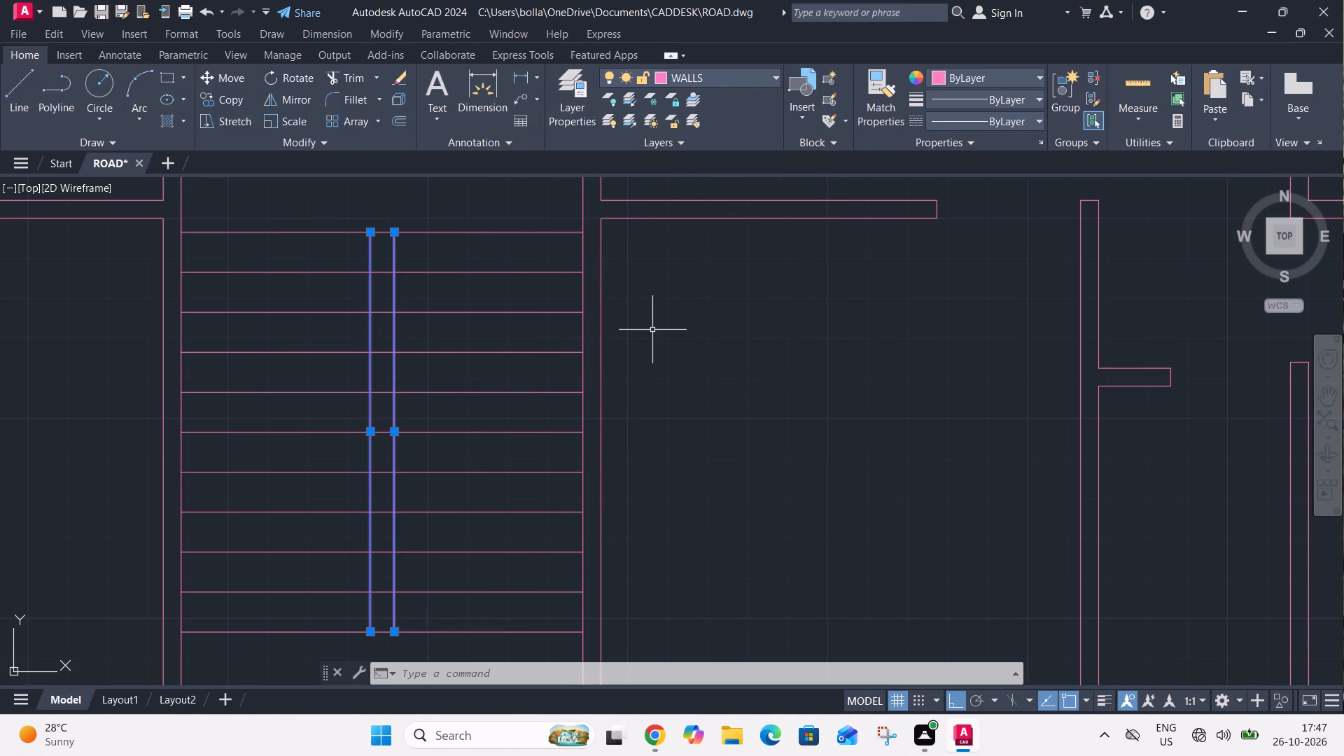
pyautogui.press('Escape')
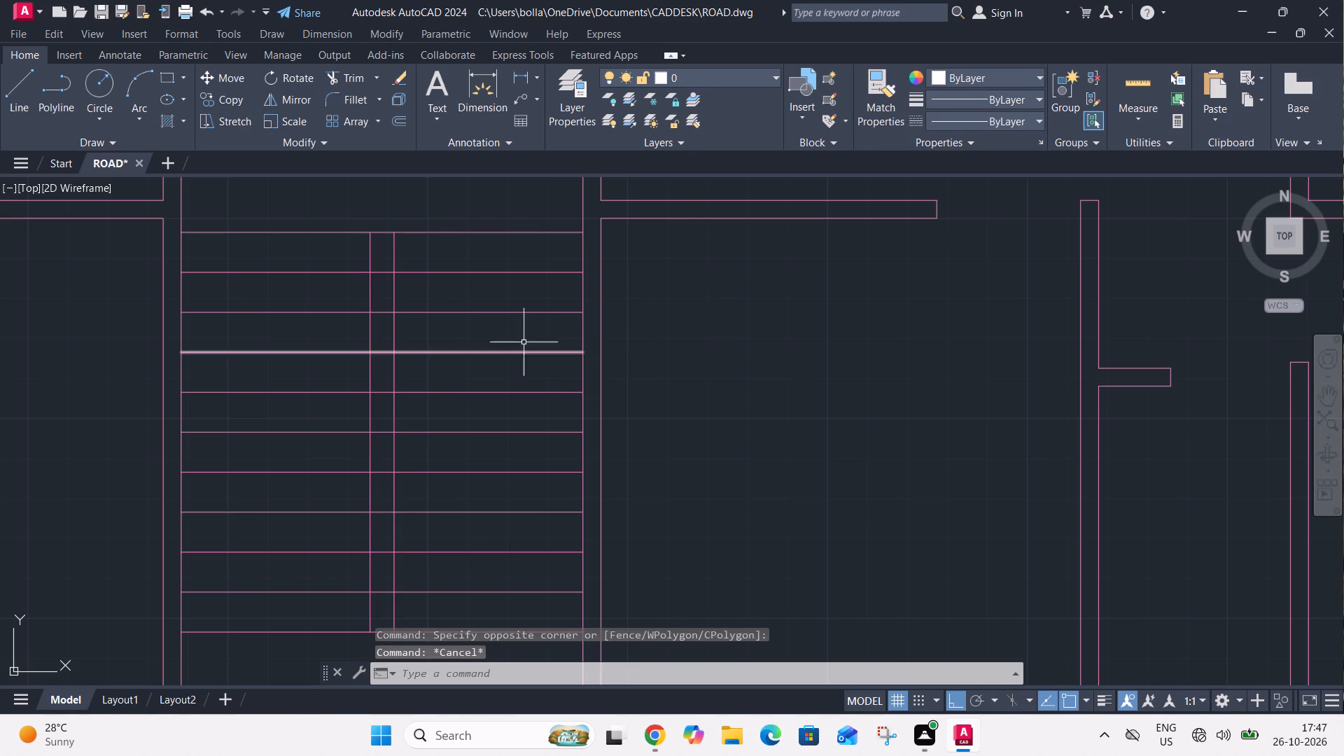
# Trim the tread lines and landing edge between the two divider lines with one fence, separating the stair into two flights.
pyautogui.scroll(-1, 512, 321)
pyautogui.press('t')
pyautogui.press('r')
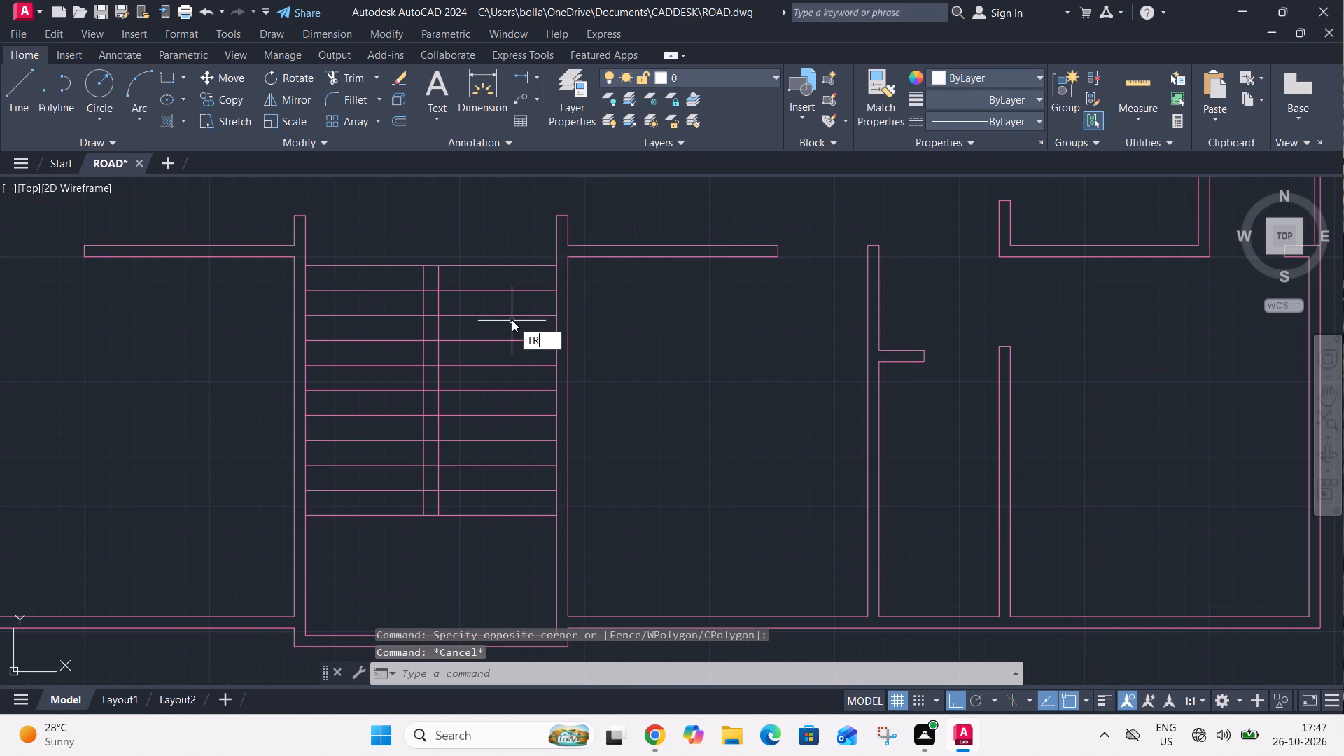
pyautogui.press('space')
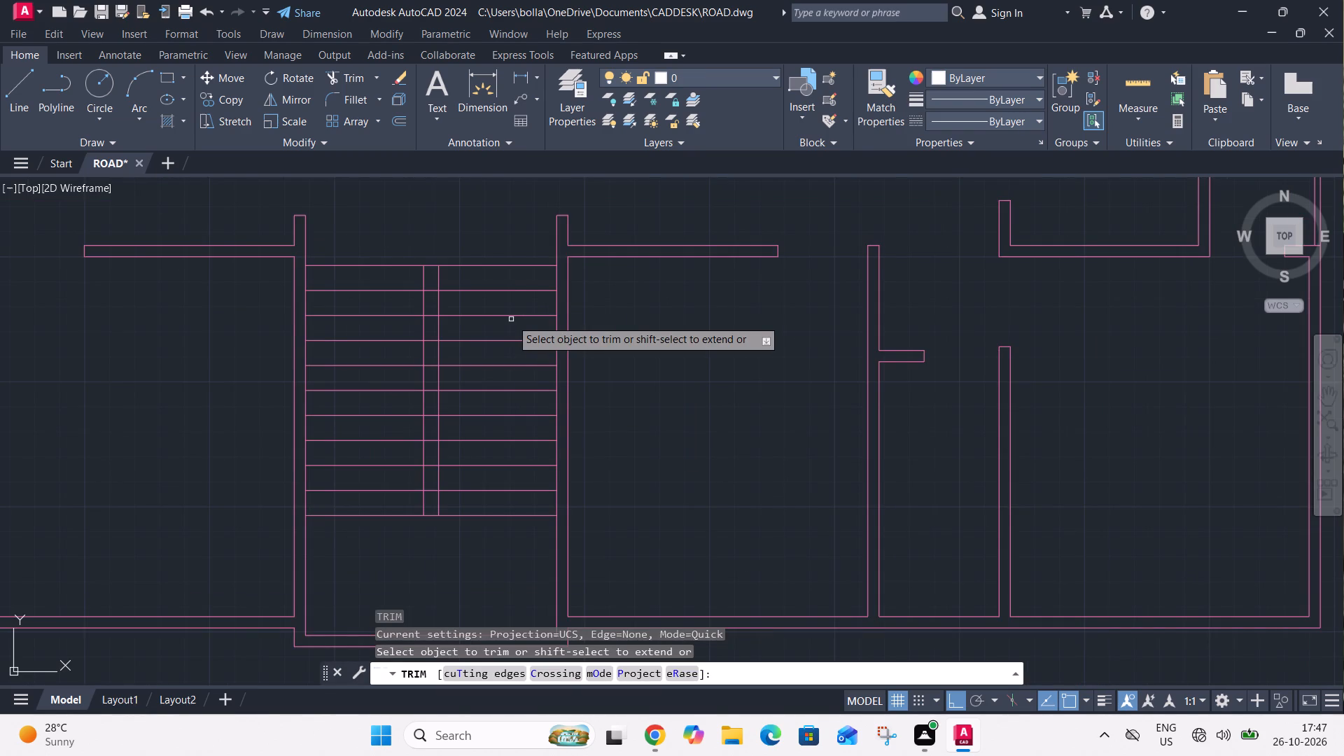
pyautogui.click(429, 260)
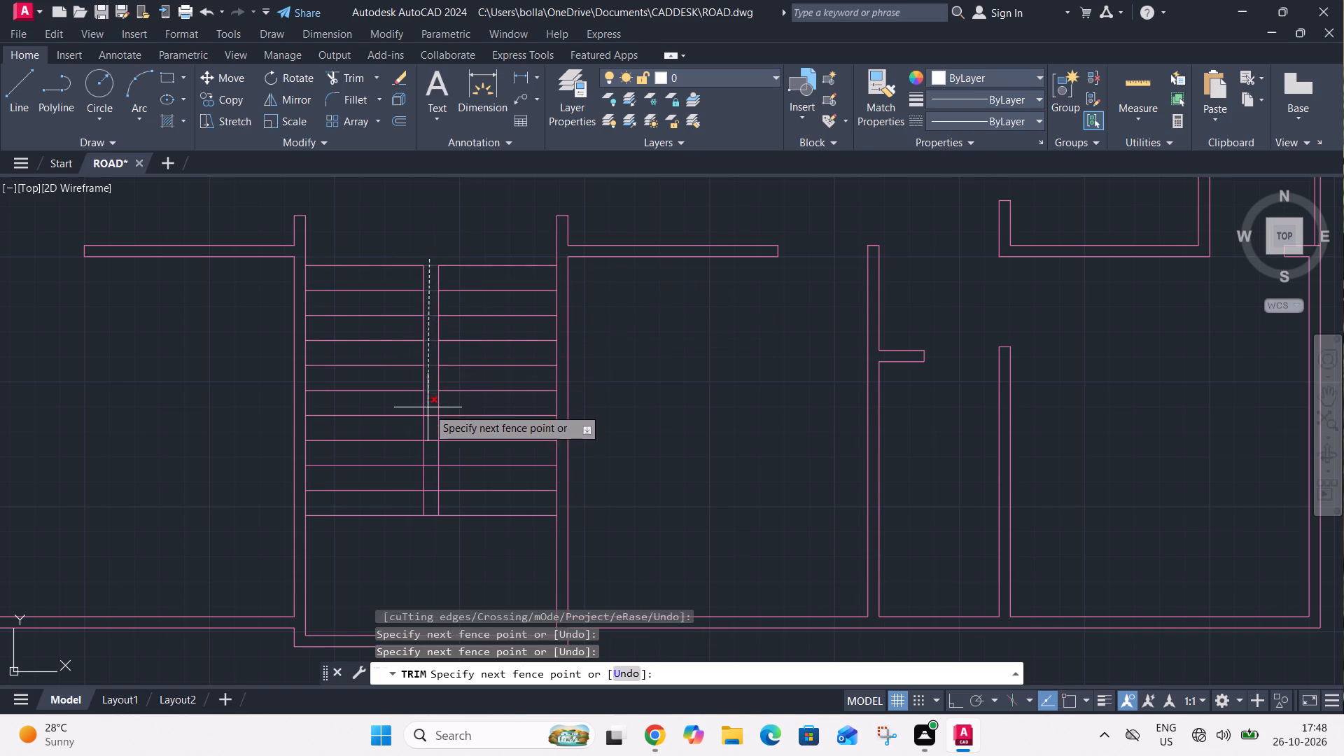
pyautogui.click(429, 522)
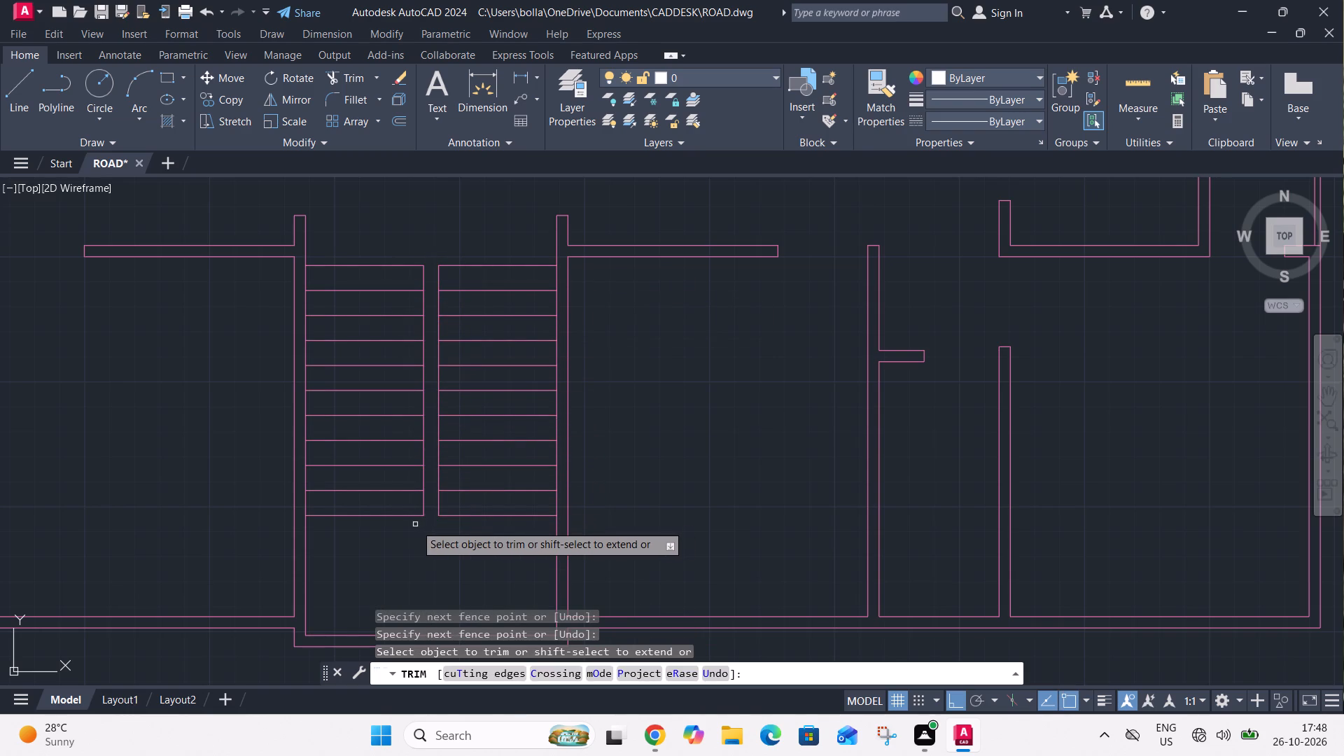
pyautogui.press('Escape')
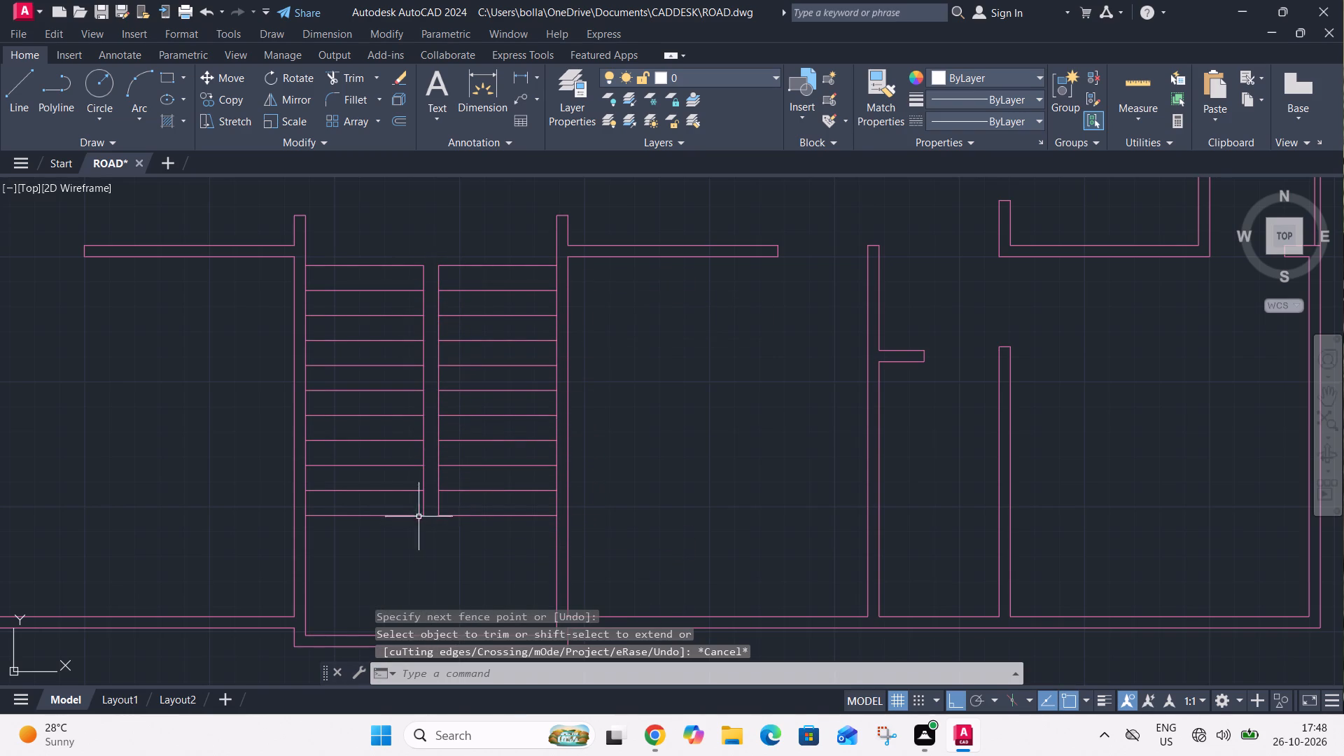
# Stretch the lower ends of both stair divider lines straight down, slightly past the landing edge and level with each other.
pyautogui.scroll(2, 426, 511)
pyautogui.click(417, 514)
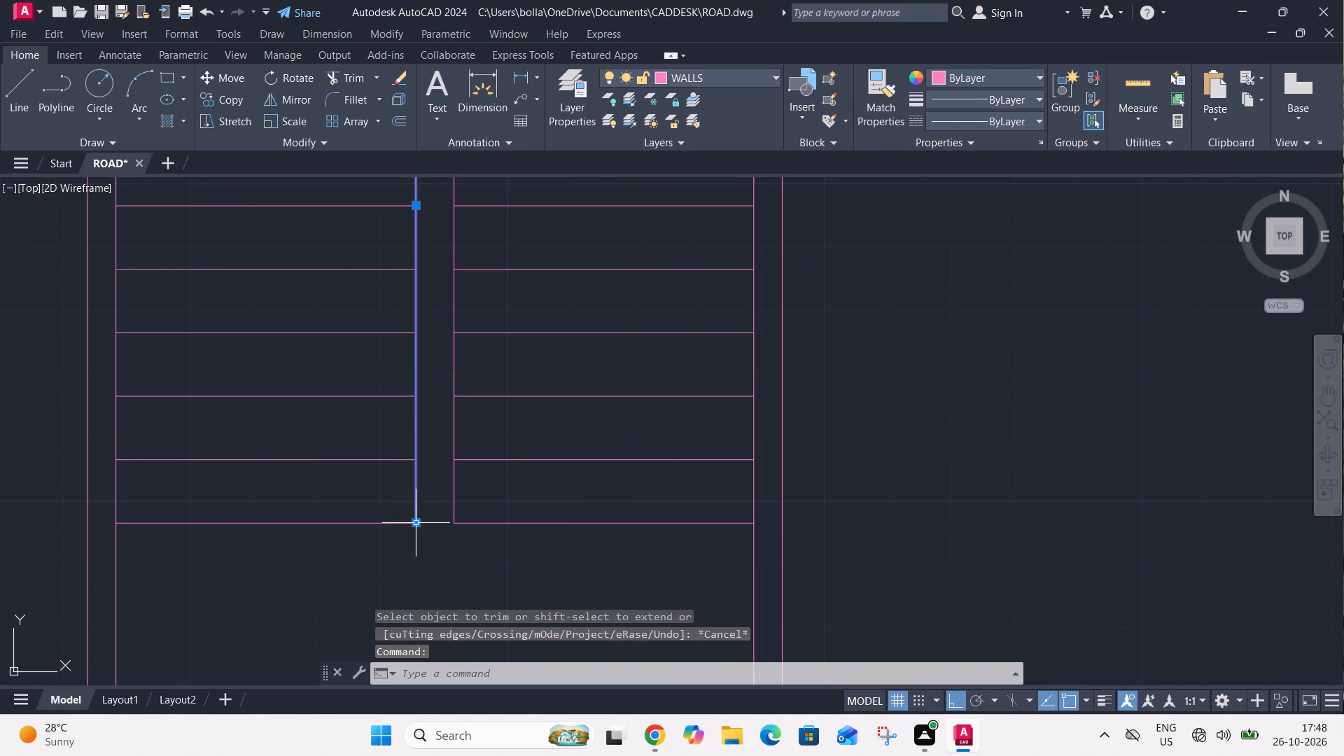
pyautogui.click(418, 524)
pyautogui.click(417, 559)
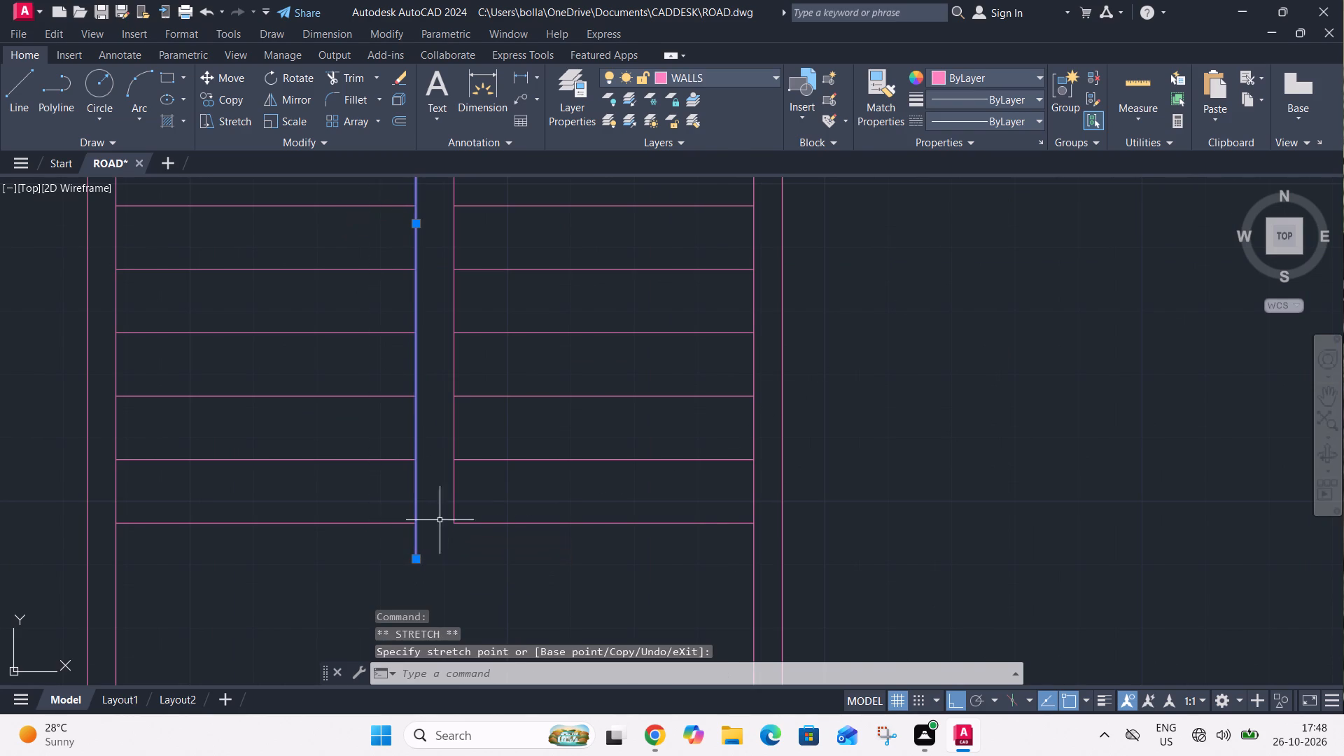
pyautogui.click(456, 500)
pyautogui.click(452, 522)
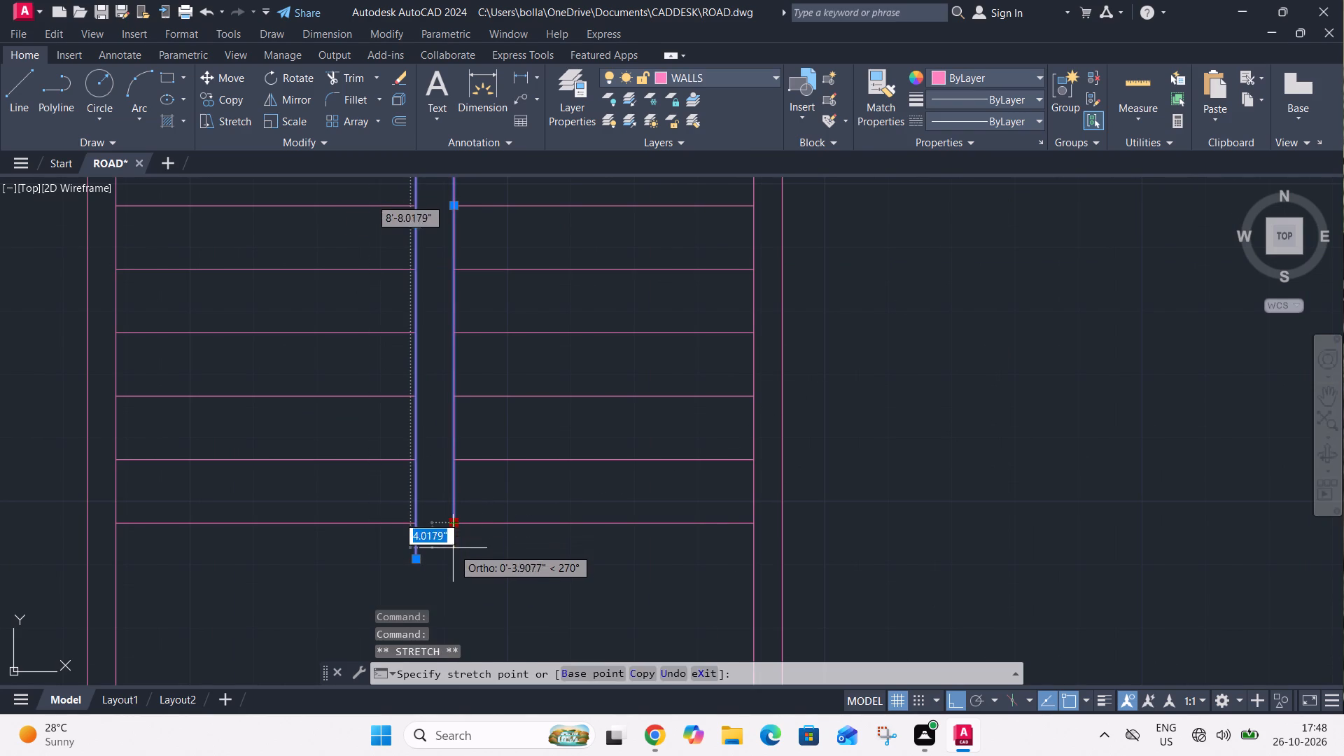
pyautogui.click(454, 559)
pyautogui.scroll(-1, 475, 474)
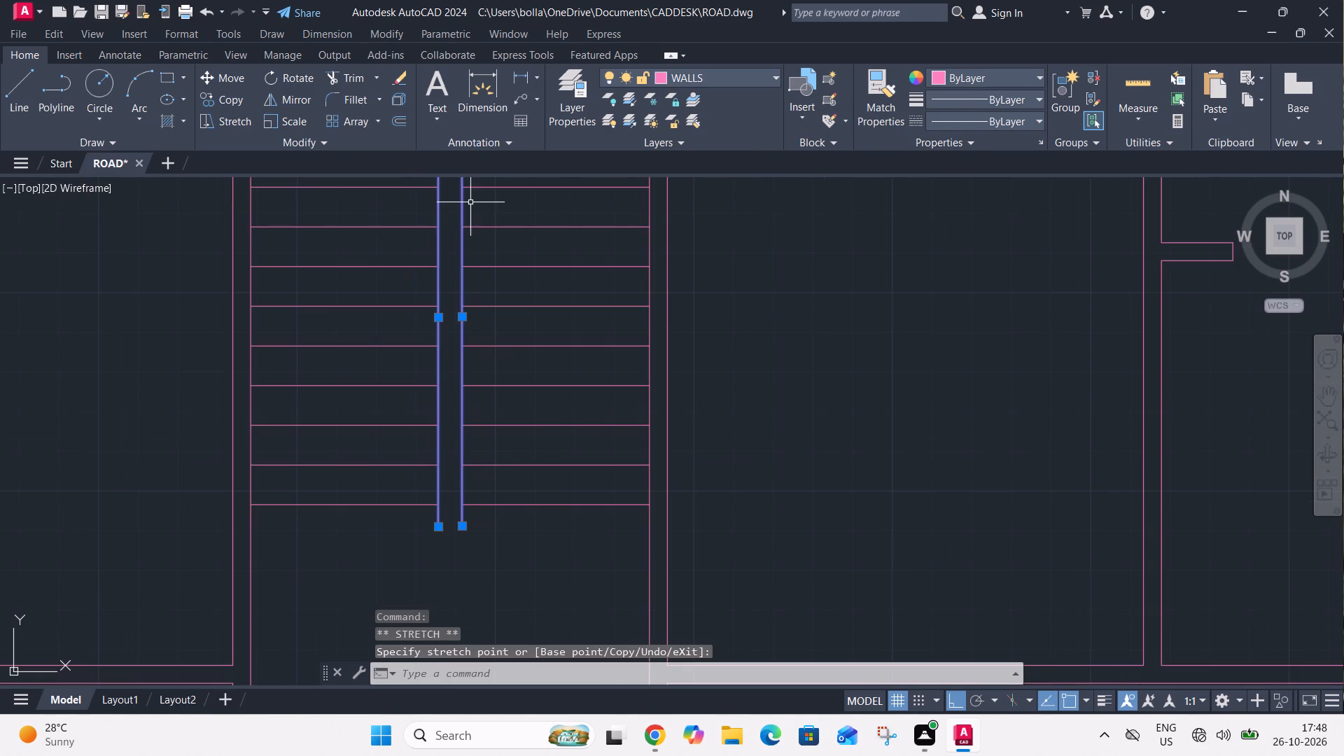
pyautogui.moveTo(470, 204); pyautogui.dragTo(484, 335, button='middle')
pyautogui.press('Escape')
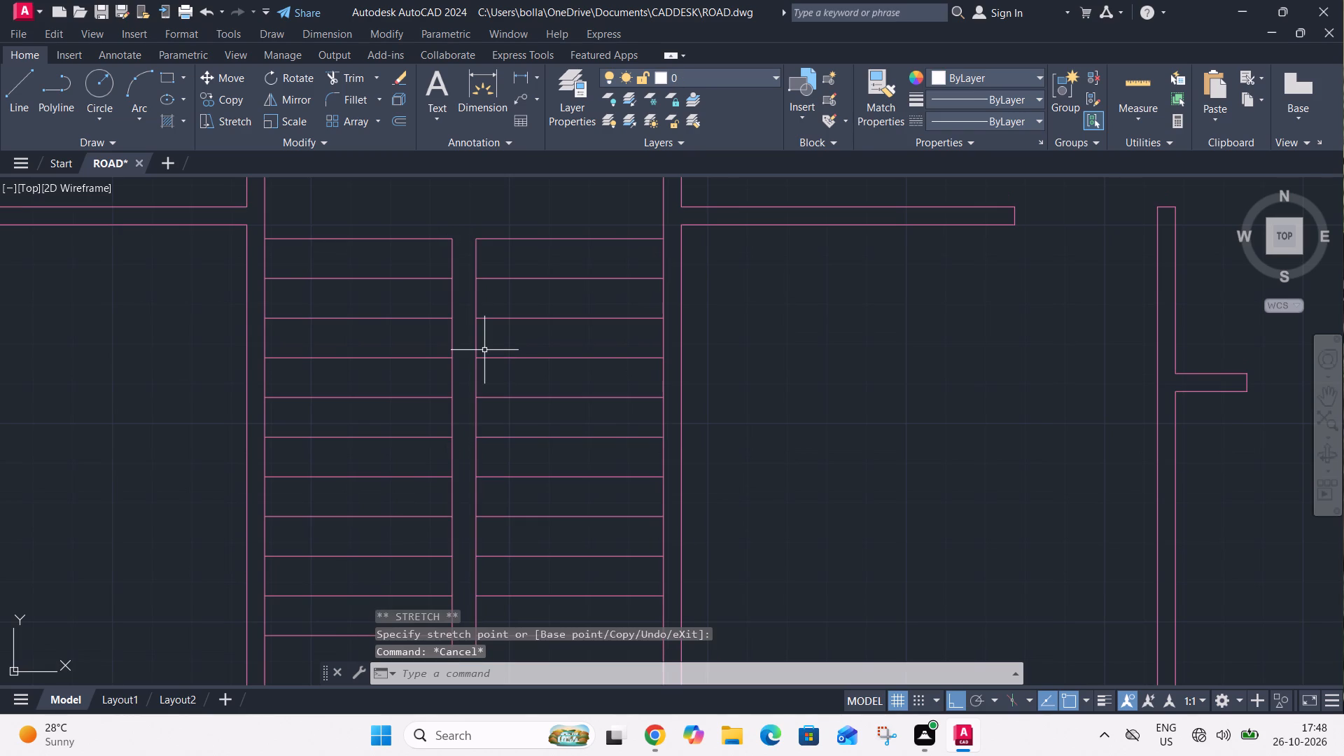
# Stretch the upper ends of both stair divider lines slightly above the top tread, the left one by about 7".
pyautogui.click(478, 265)
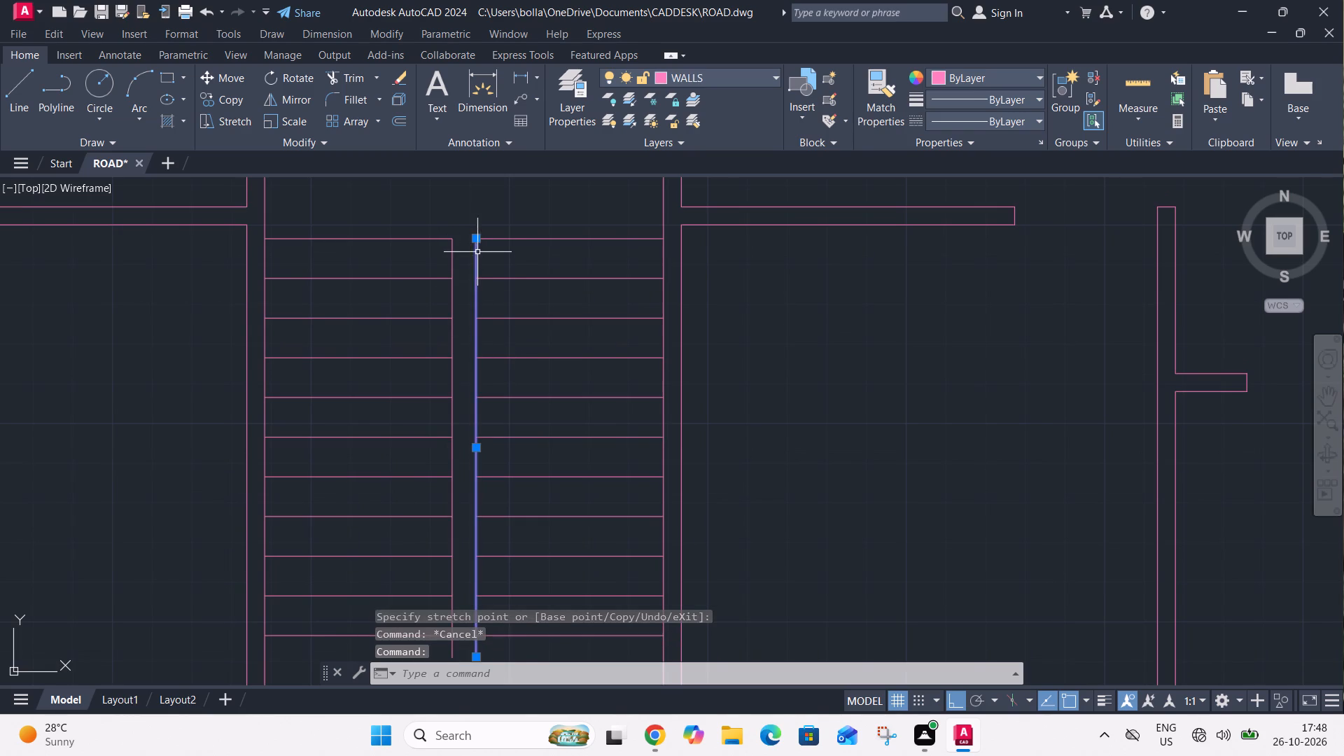
pyautogui.click(477, 241)
pyautogui.click(477, 216)
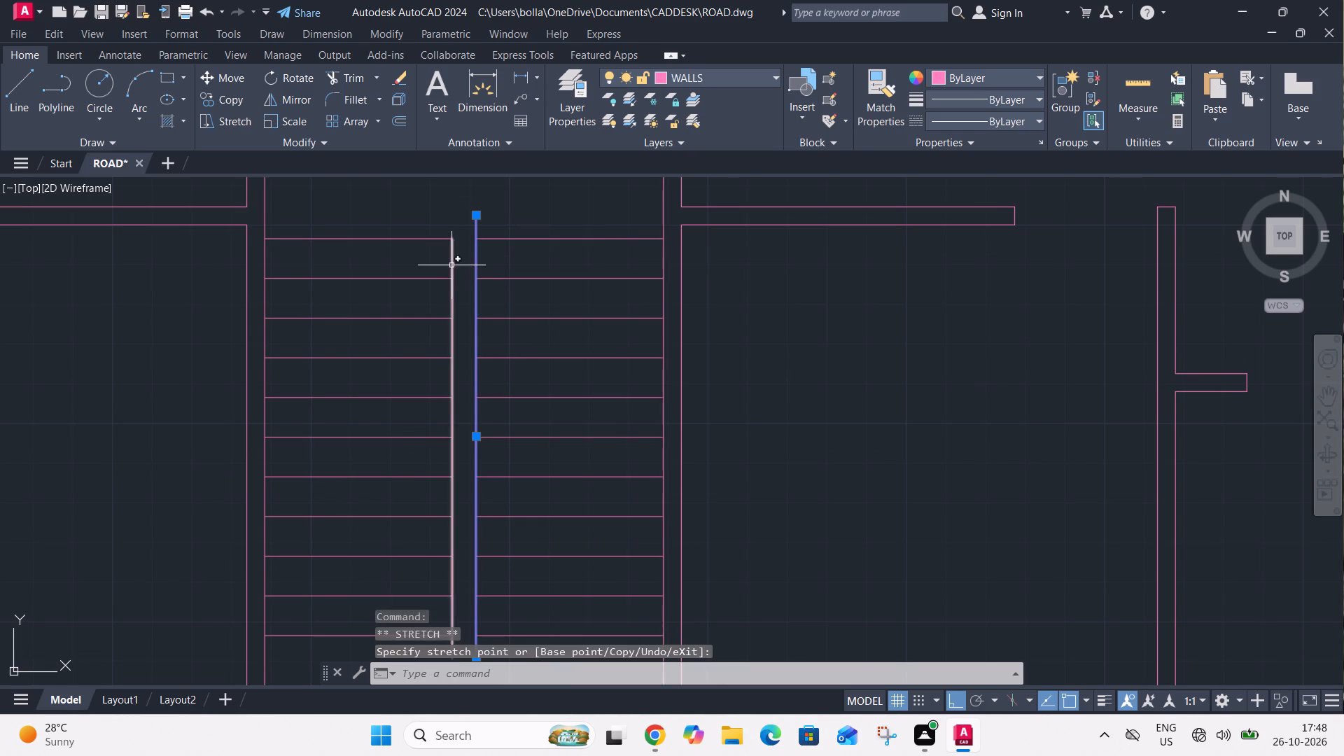
pyautogui.click(451, 267)
pyautogui.click(450, 237)
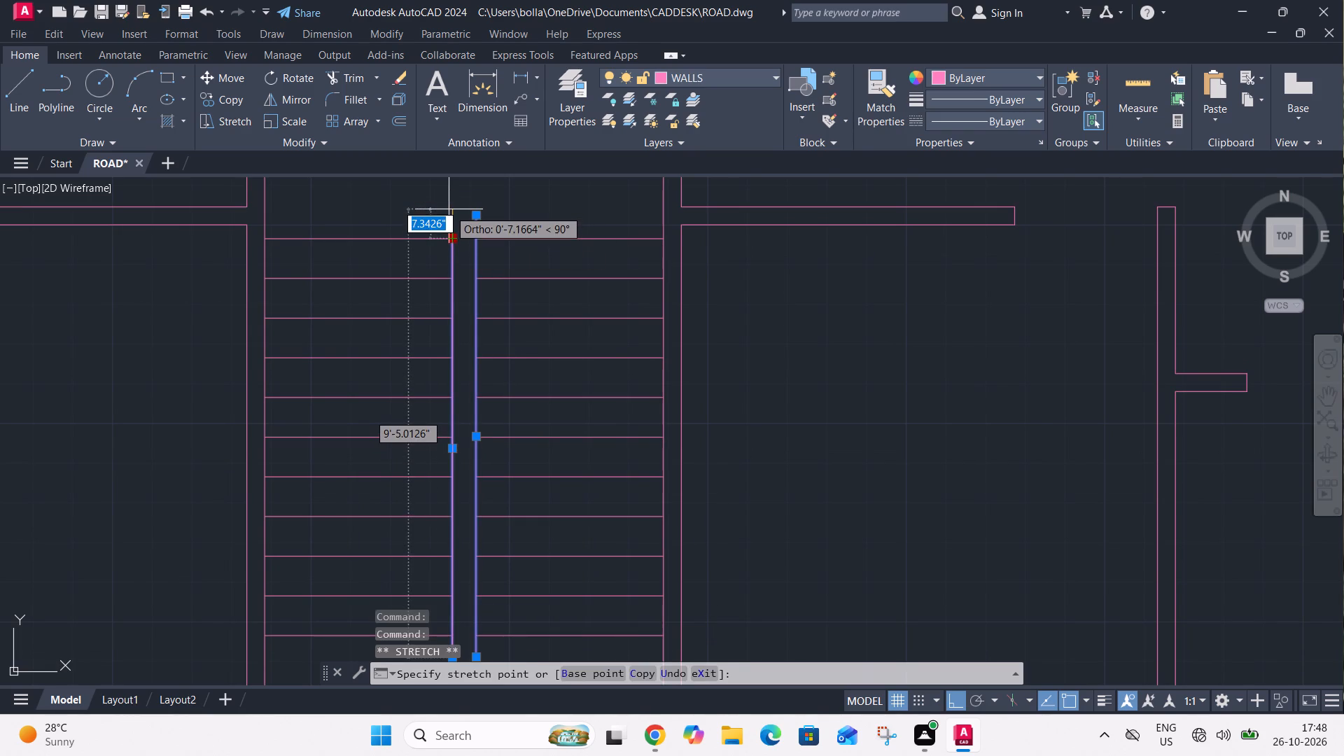
pyautogui.click(449, 209)
pyautogui.press('Escape')
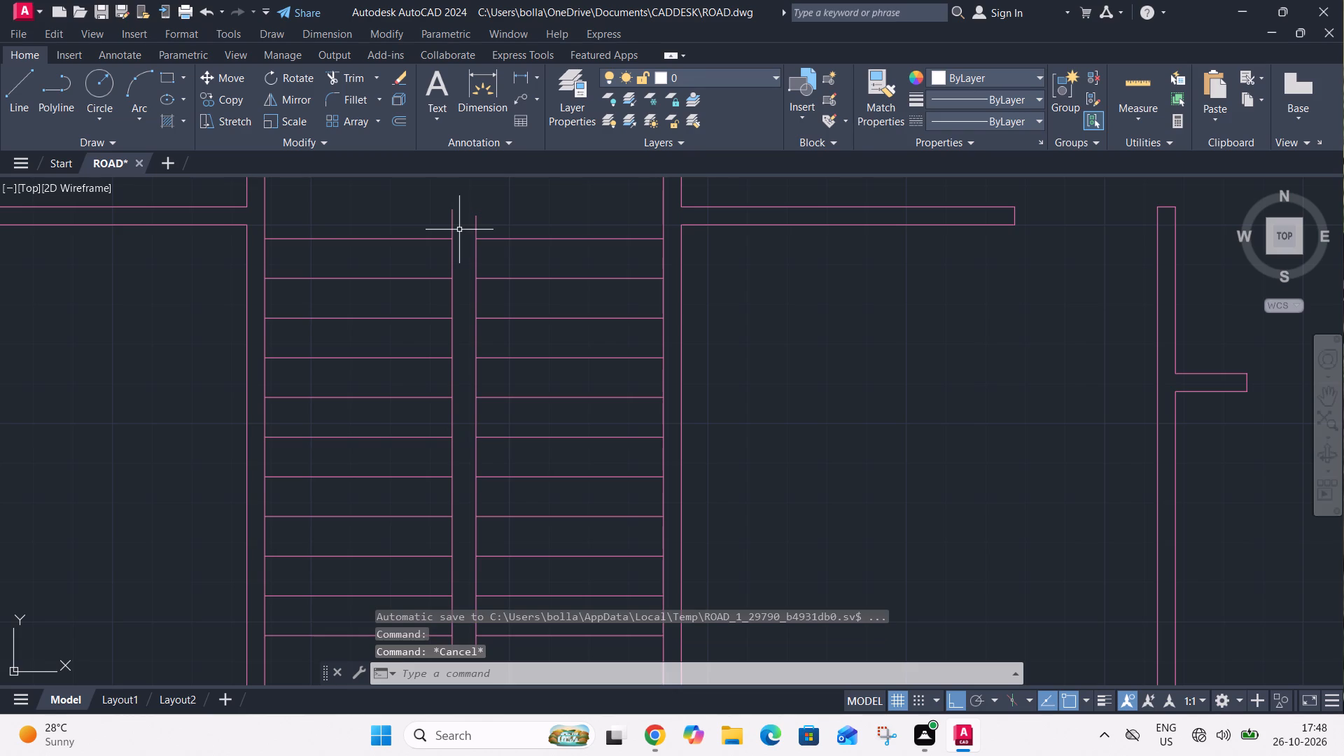
# Draw a short horizontal line between the two divider lines just above the top tread, closing the gap's upper end.
pyautogui.write('L')
pyautogui.press('space')
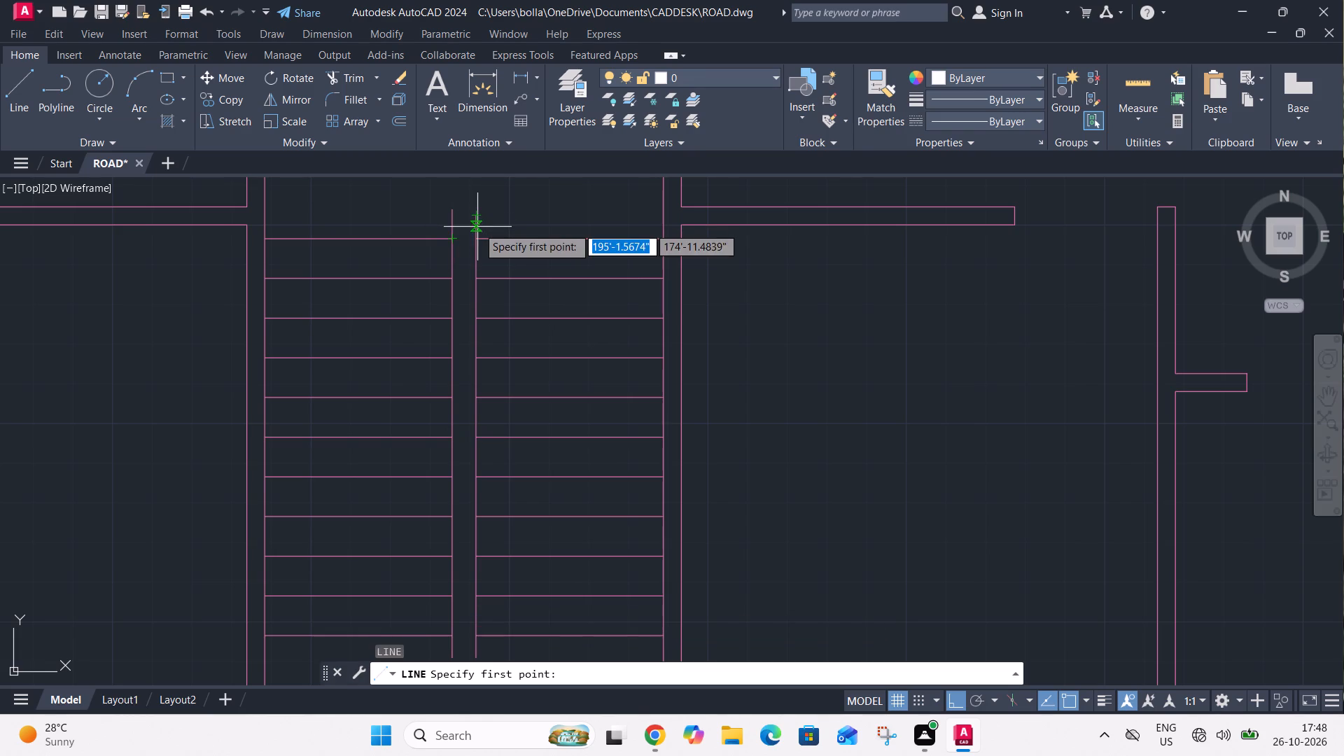
pyautogui.scroll(2, 477, 227)
pyautogui.click(470, 219)
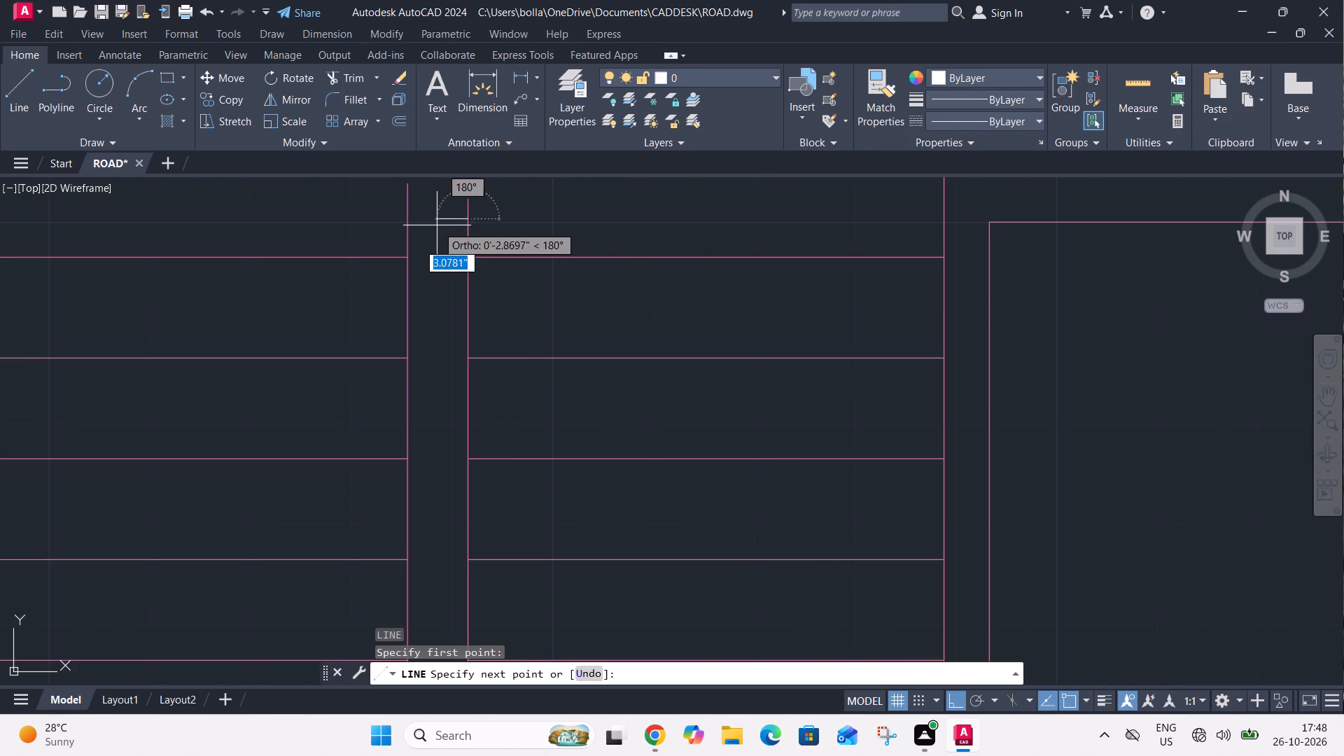
pyautogui.click(412, 220)
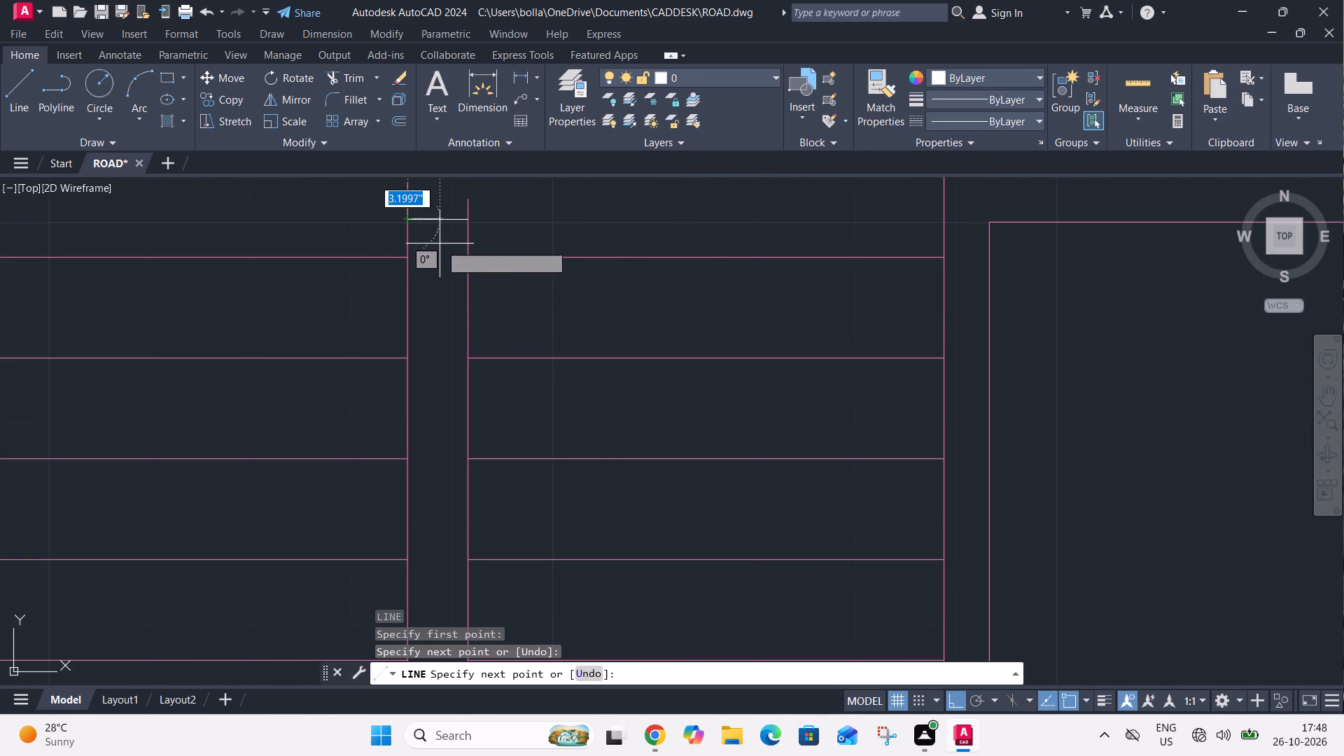
pyautogui.press('Escape')
# Draw a short horizontal line between the two divider lines just below the landing edge, closing the gap's lower end.
pyautogui.scroll(-4, 468, 190)
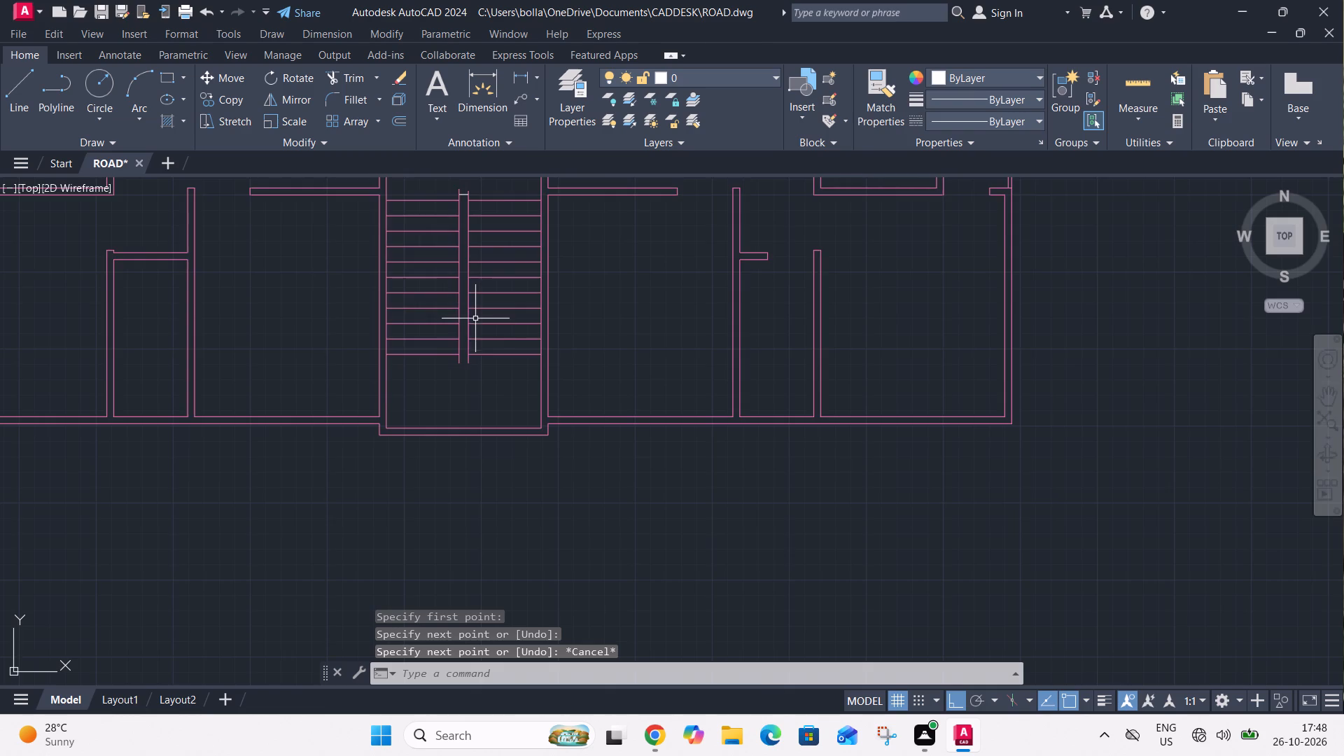
pyautogui.scroll(3, 475, 344)
pyautogui.write('L')
pyautogui.press('space')
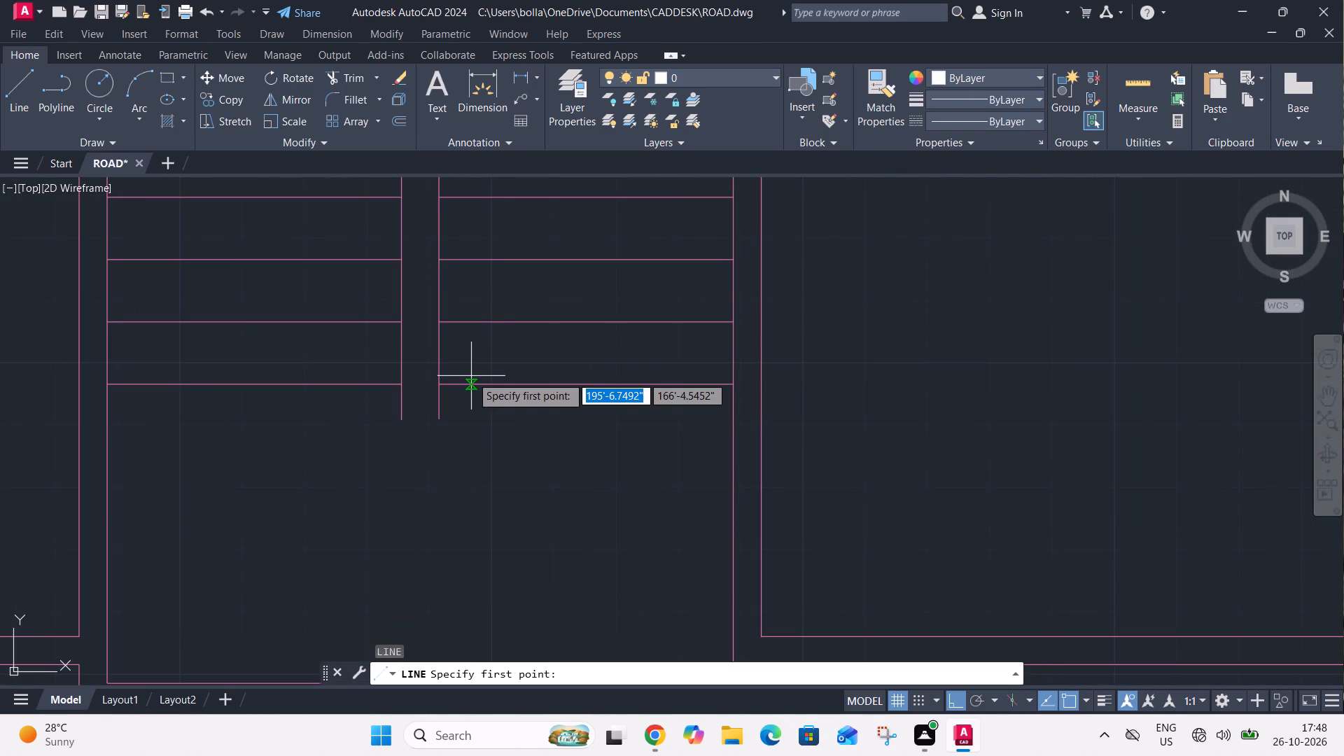
pyautogui.click(437, 403)
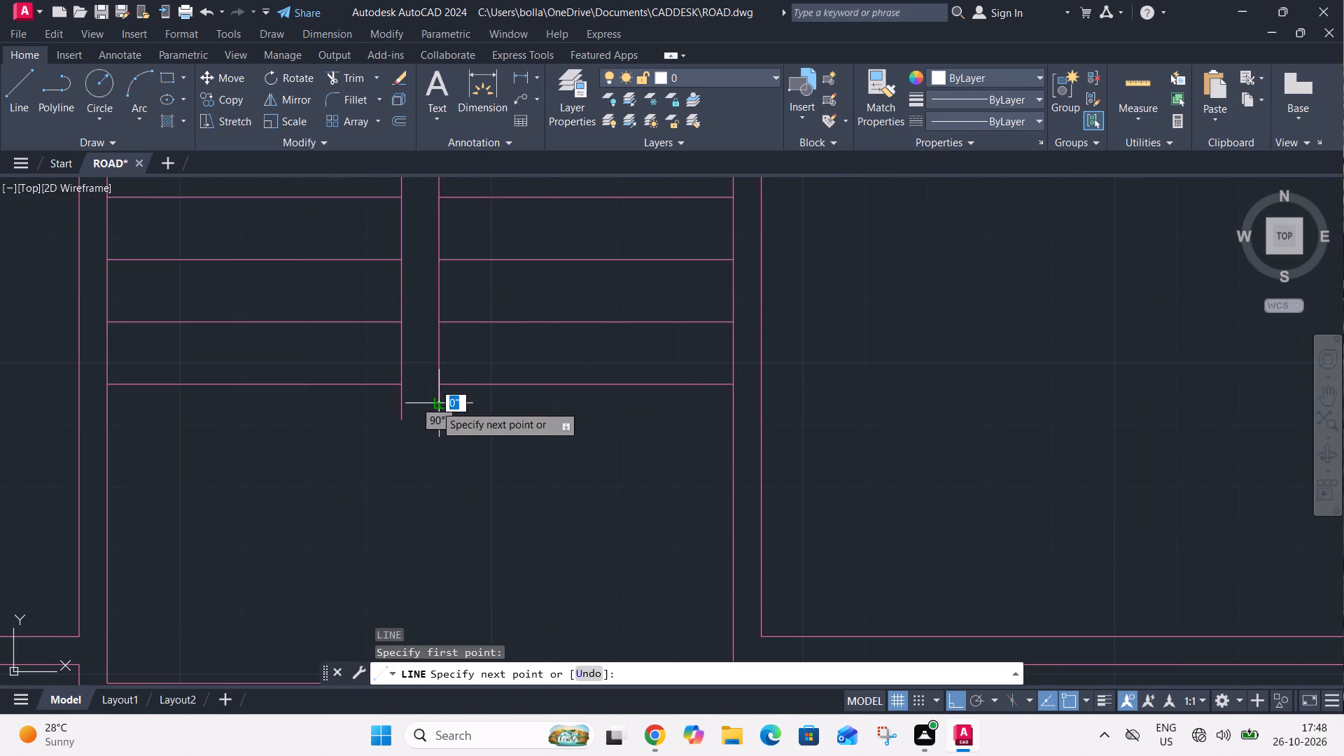
pyautogui.click(399, 404)
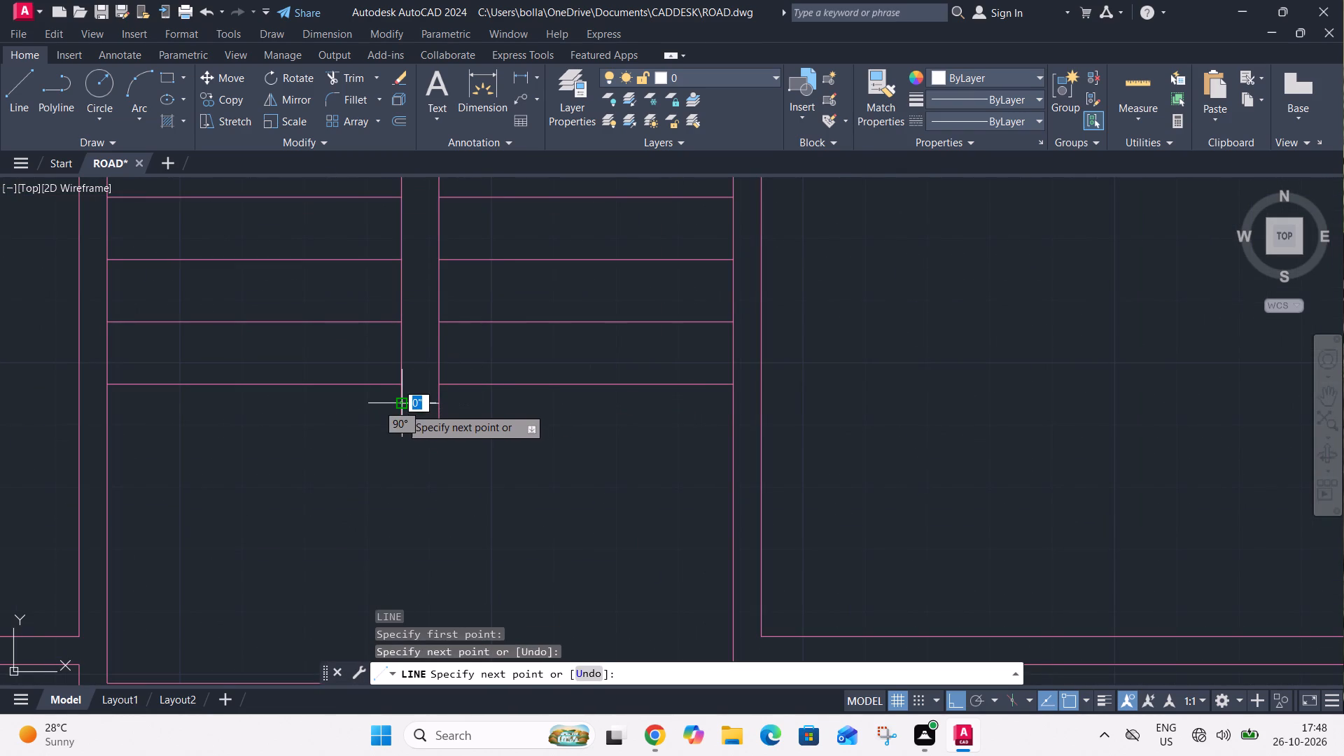
pyautogui.press('Escape')
# Trim the four divider-line ends that project beyond the short closing lines at the bottom and top of the stair gap.
pyautogui.write('TR')
pyautogui.press('space')
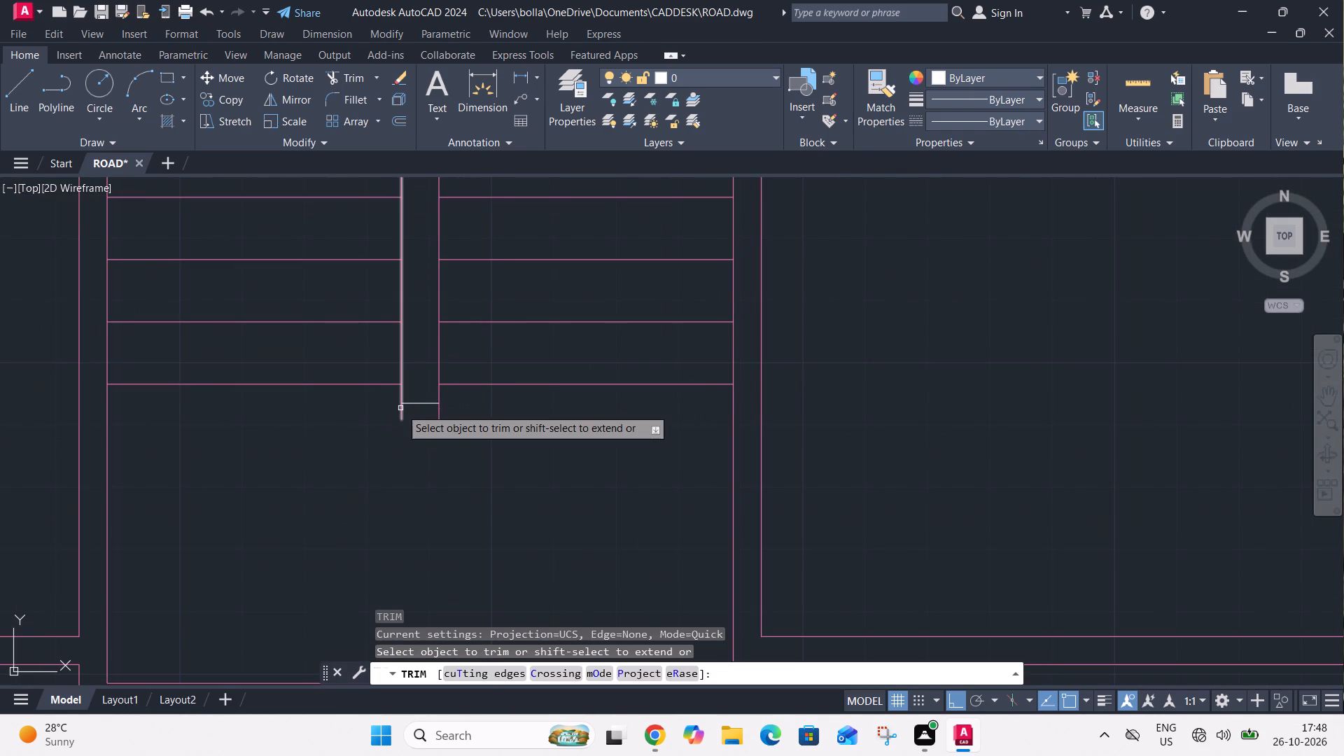
pyautogui.click(401, 412)
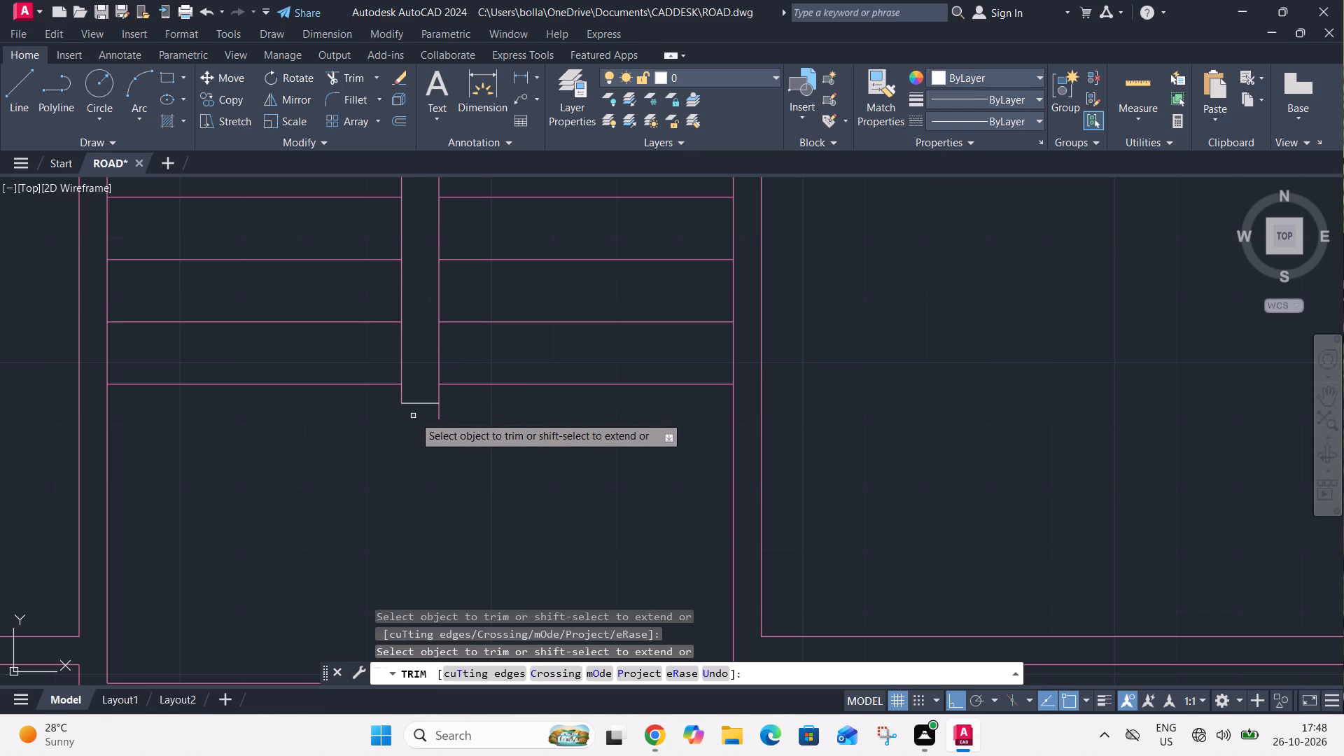
pyautogui.click(440, 413)
pyautogui.scroll(-3, 451, 435)
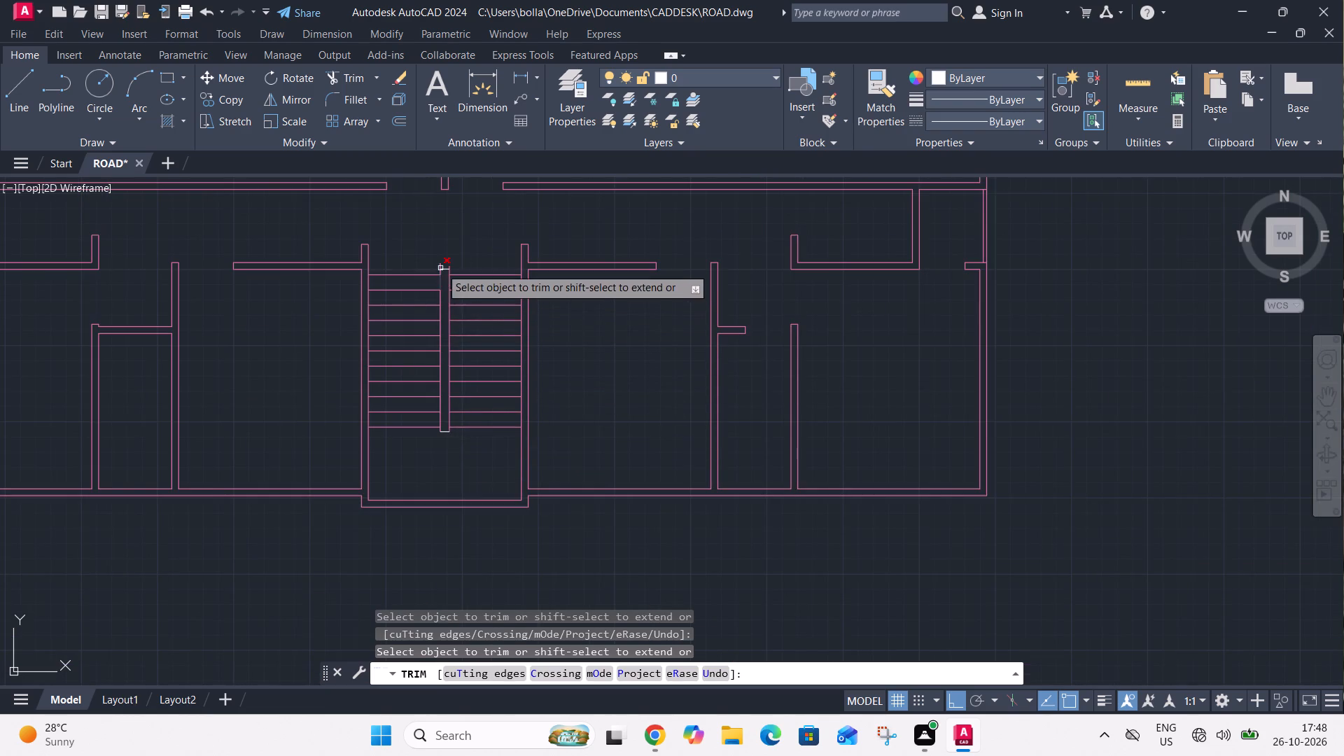
pyautogui.scroll(3, 440, 260)
pyautogui.click(431, 287)
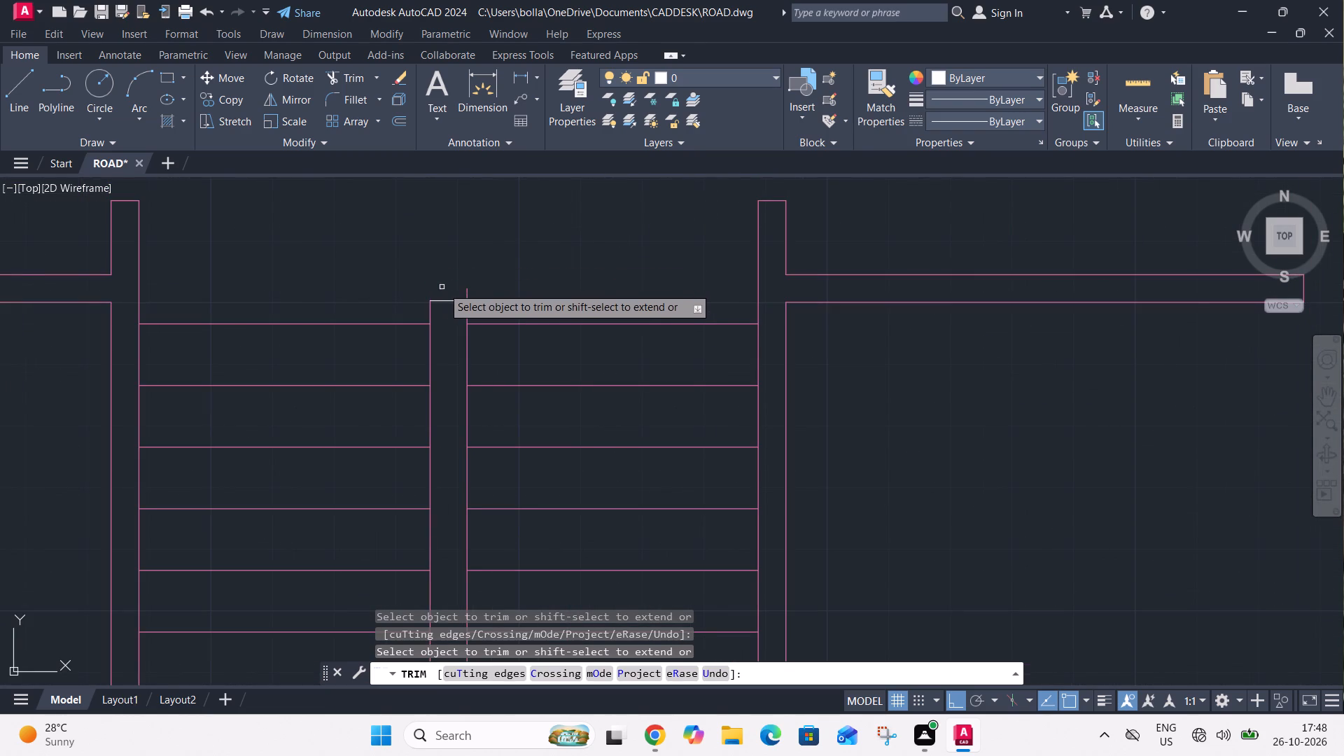
pyautogui.click(465, 290)
pyautogui.press('Escape')
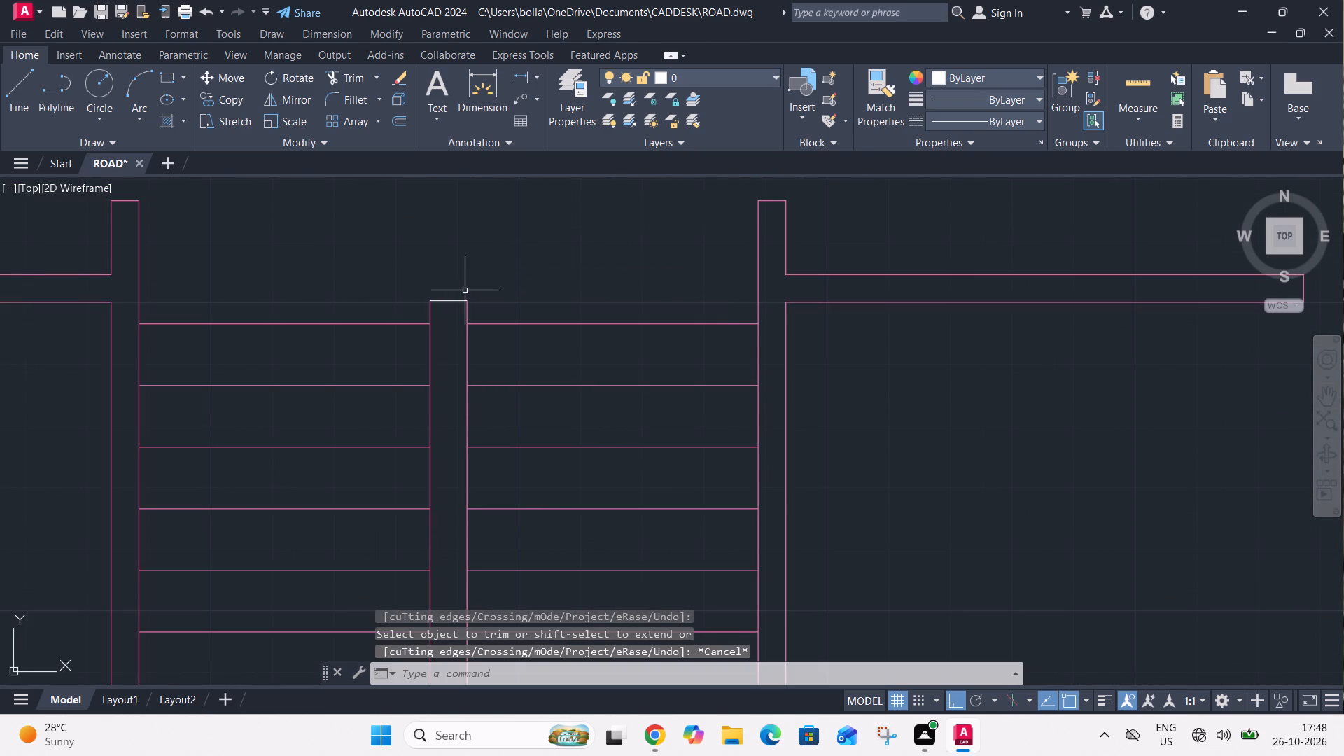
# Move the two short closing lines at the top and bottom of the stair gap onto the WALLS layer.
pyautogui.click(458, 291)
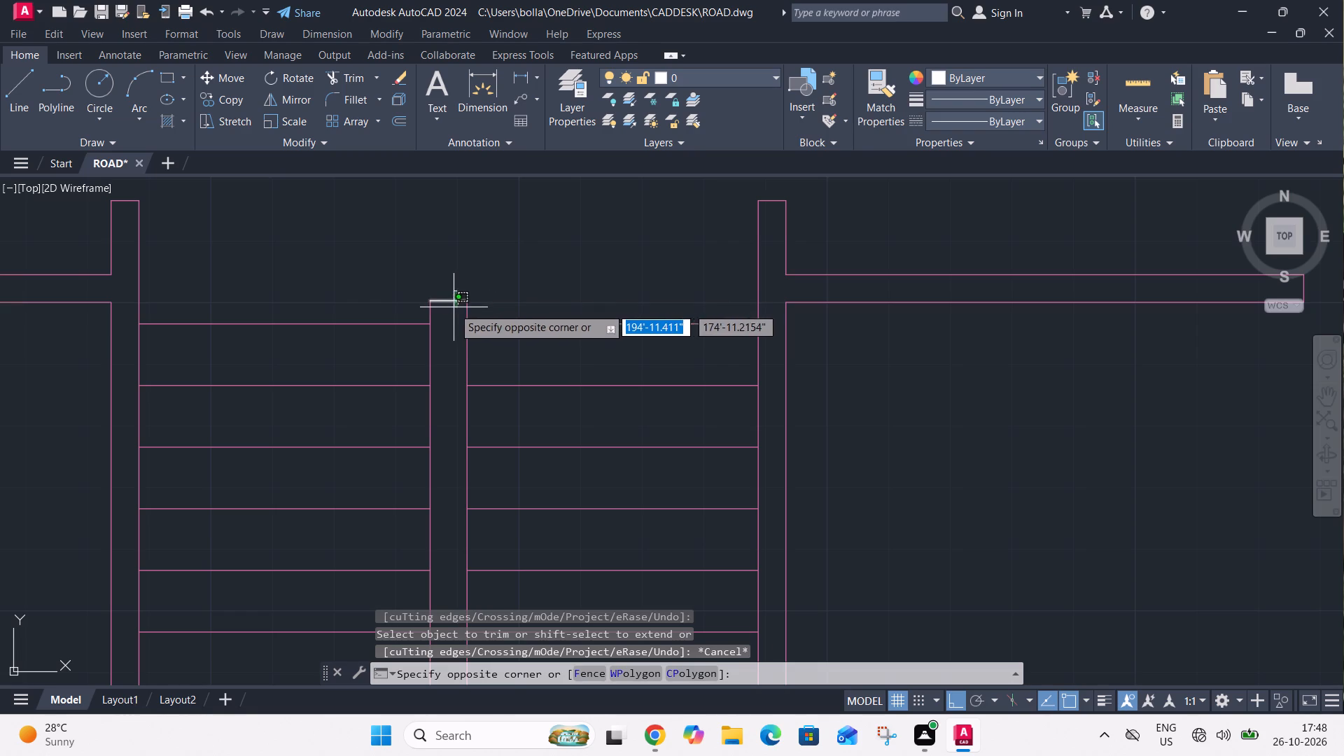
pyautogui.click(453, 307)
pyautogui.scroll(-3, 458, 258)
pyautogui.scroll(3, 458, 435)
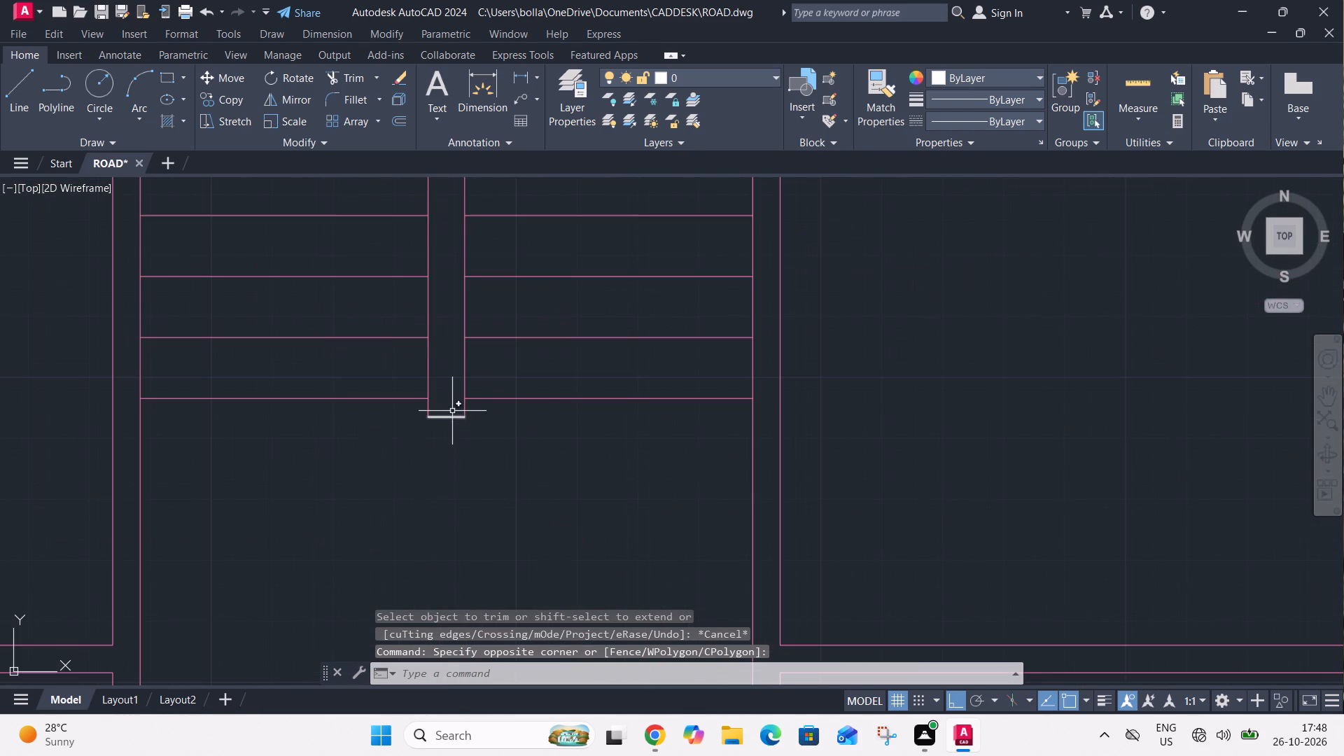
pyautogui.click(452, 411)
pyautogui.click(446, 433)
pyautogui.click(676, 73)
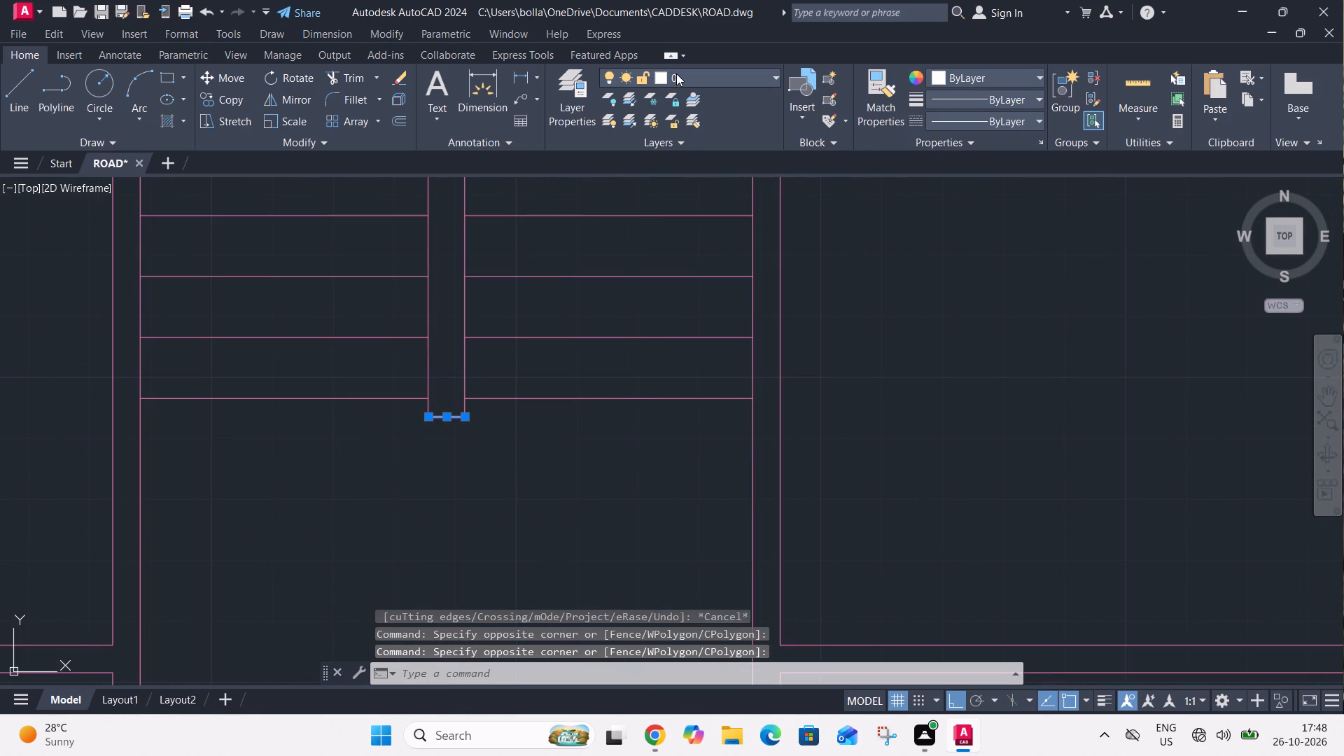
pyautogui.click(673, 157)
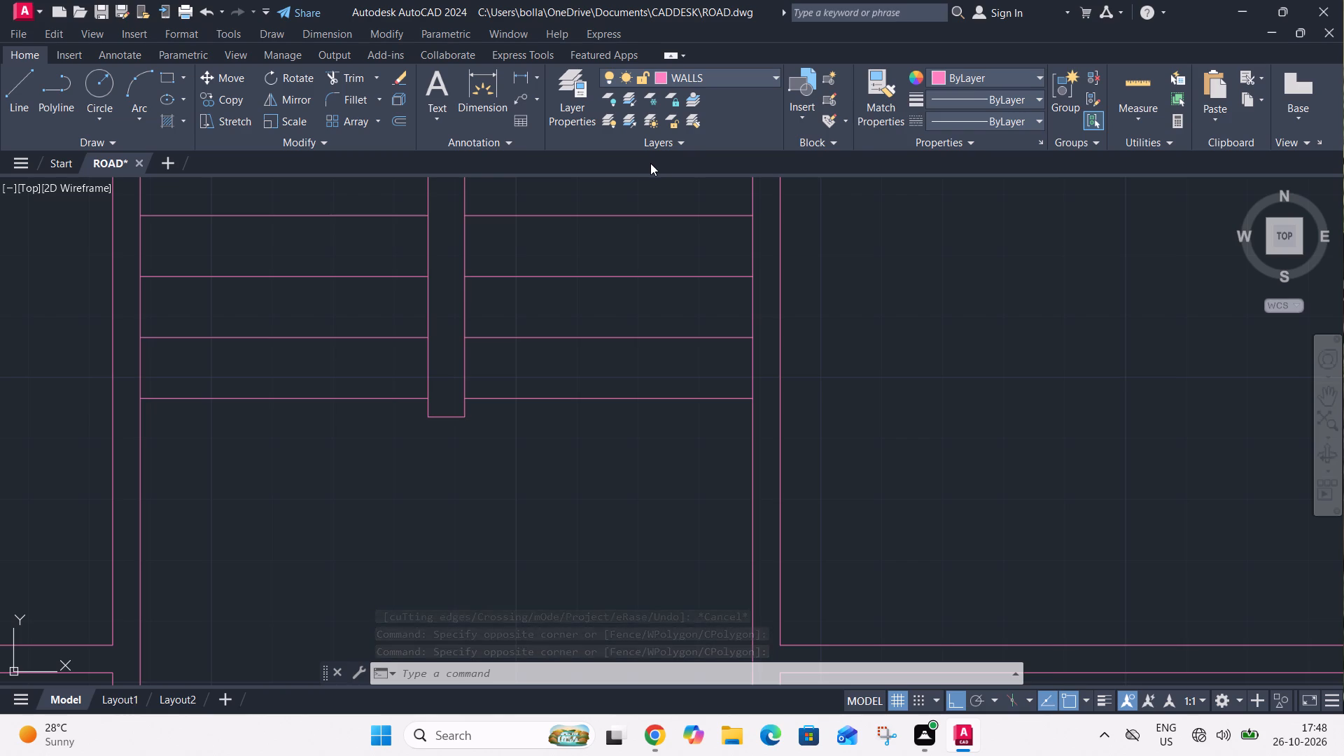
pyautogui.scroll(-2, 598, 374)
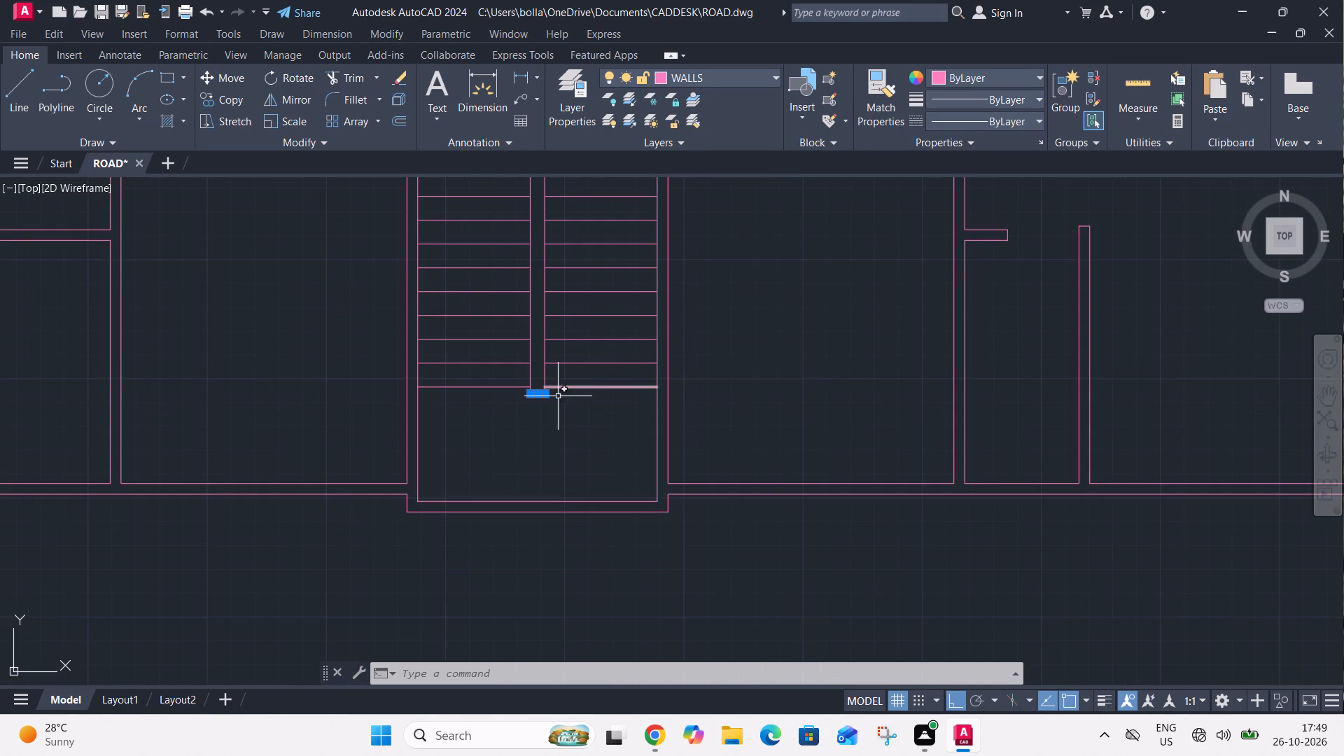
pyautogui.press('Escape')
# On the TEXT layer, draw a polyline from above the left flight down its middle, across the landing and partway up the right flight's middle.
pyautogui.scroll(-1, 544, 400)
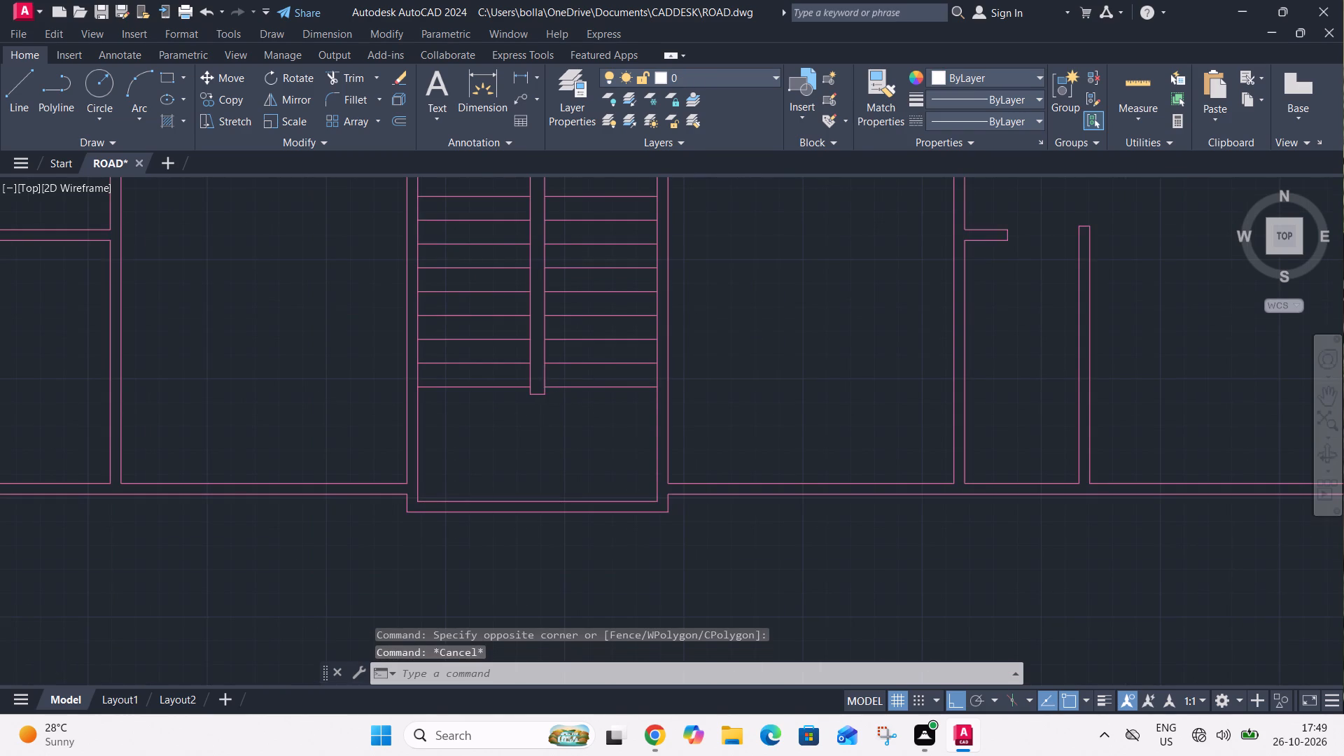
pyautogui.scroll(-1, 544, 400)
pyautogui.click(713, 66)
pyautogui.click(716, 78)
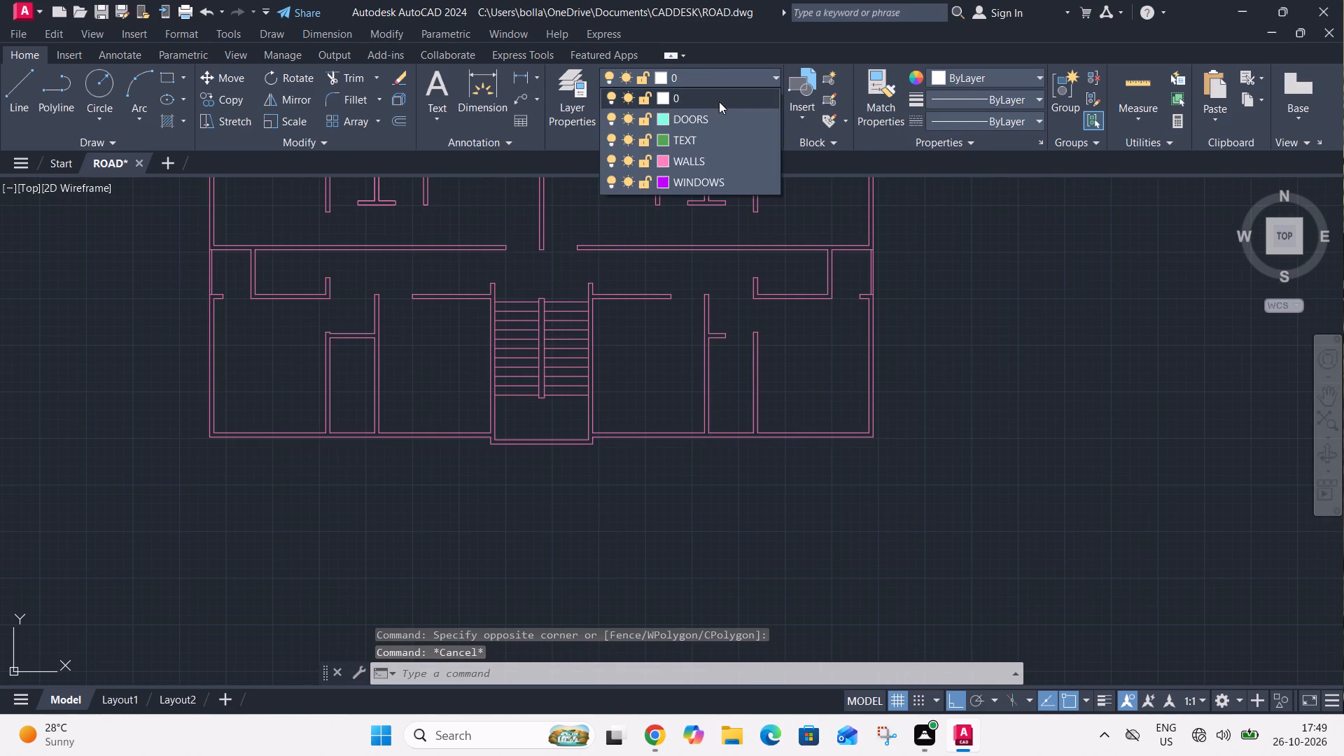
pyautogui.click(689, 146)
pyautogui.press('l')
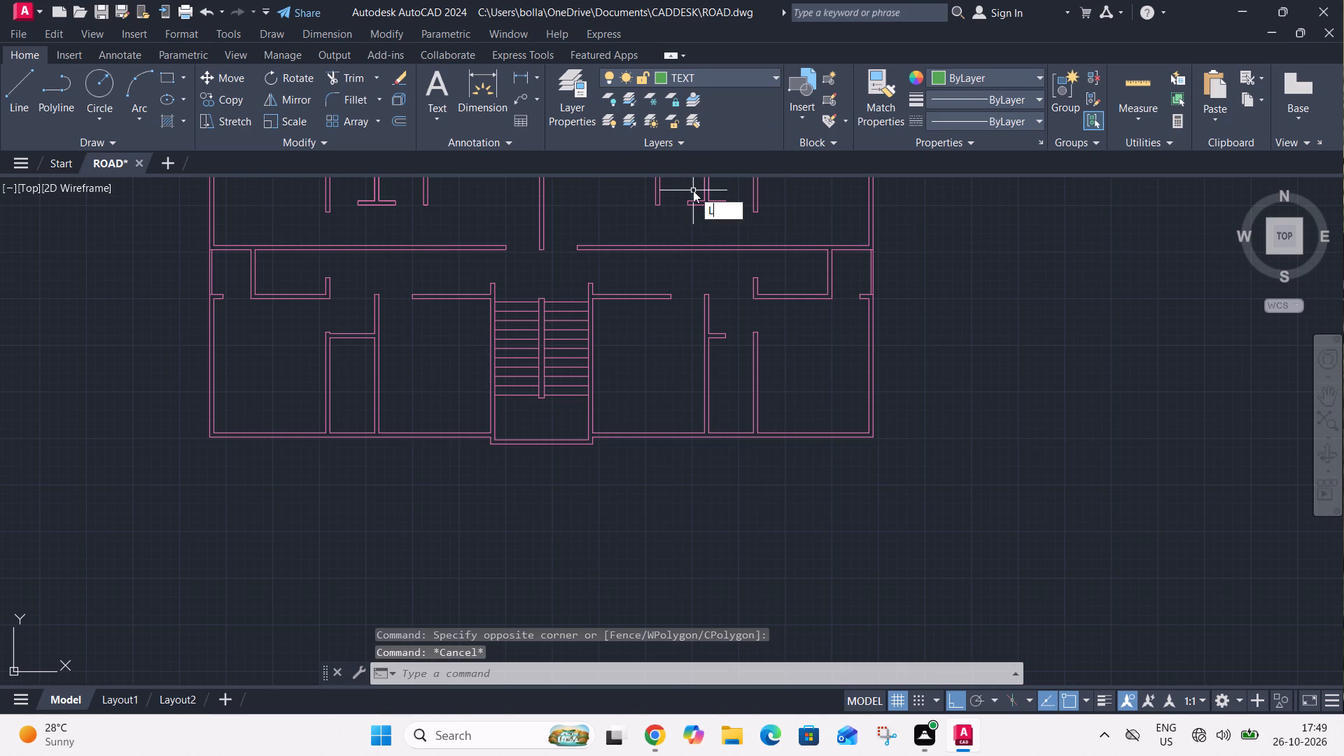
pyautogui.press('BackSpace')
pyautogui.press('p')
pyautogui.press('l')
pyautogui.press('space')
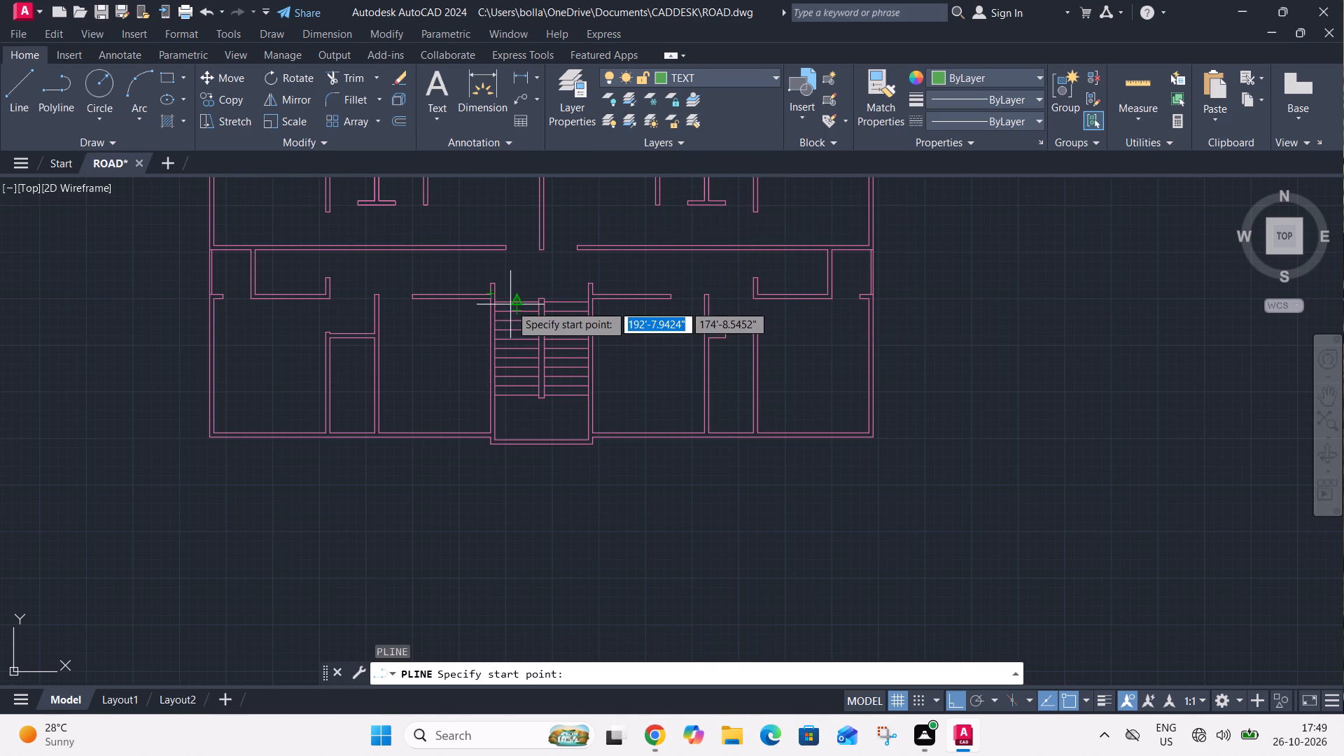
pyautogui.scroll(3, 512, 305)
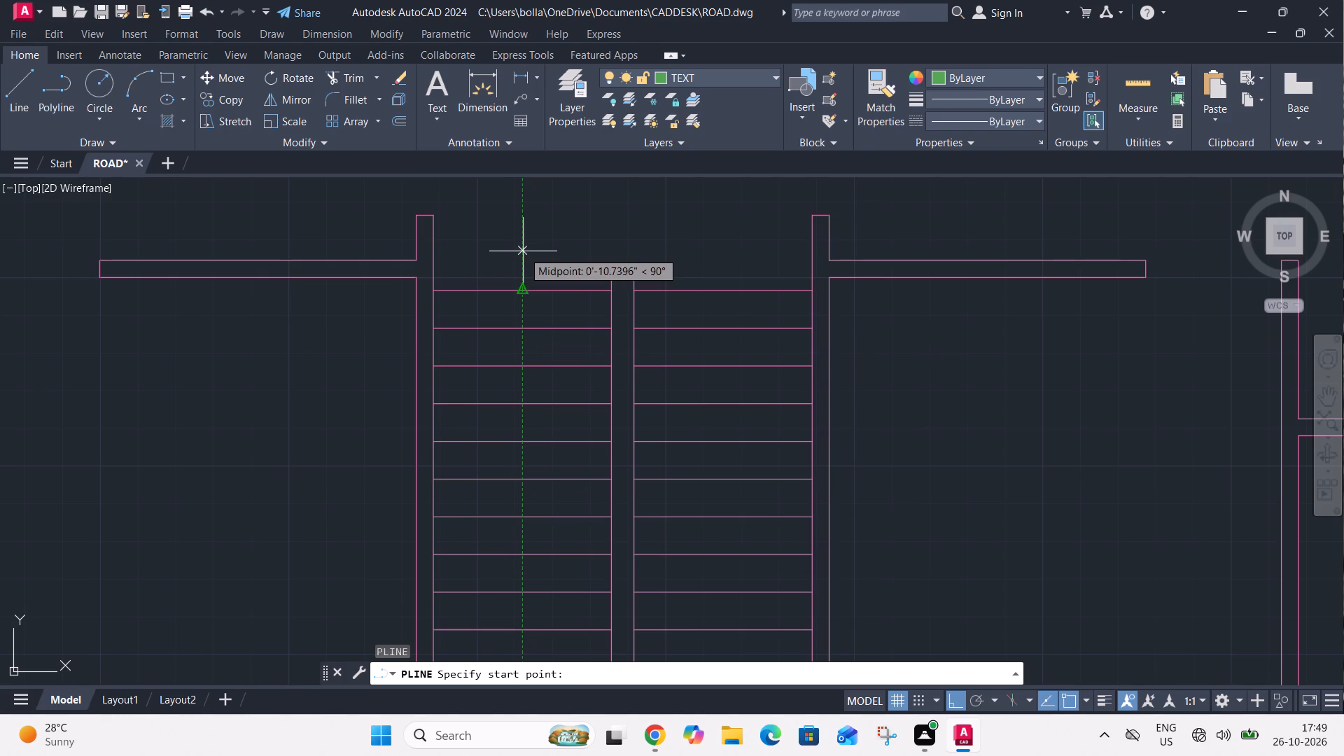
pyautogui.click(523, 253)
pyautogui.scroll(-1, 524, 307)
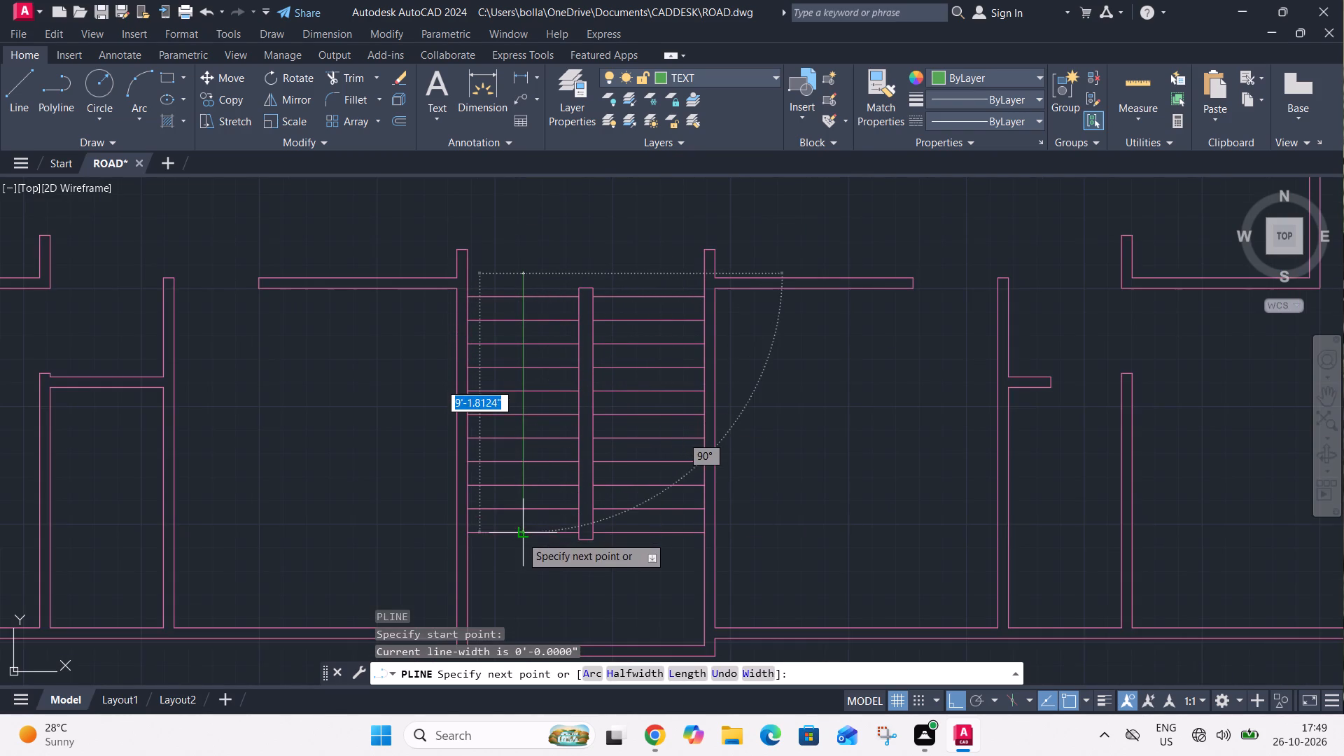
pyautogui.click(522, 568)
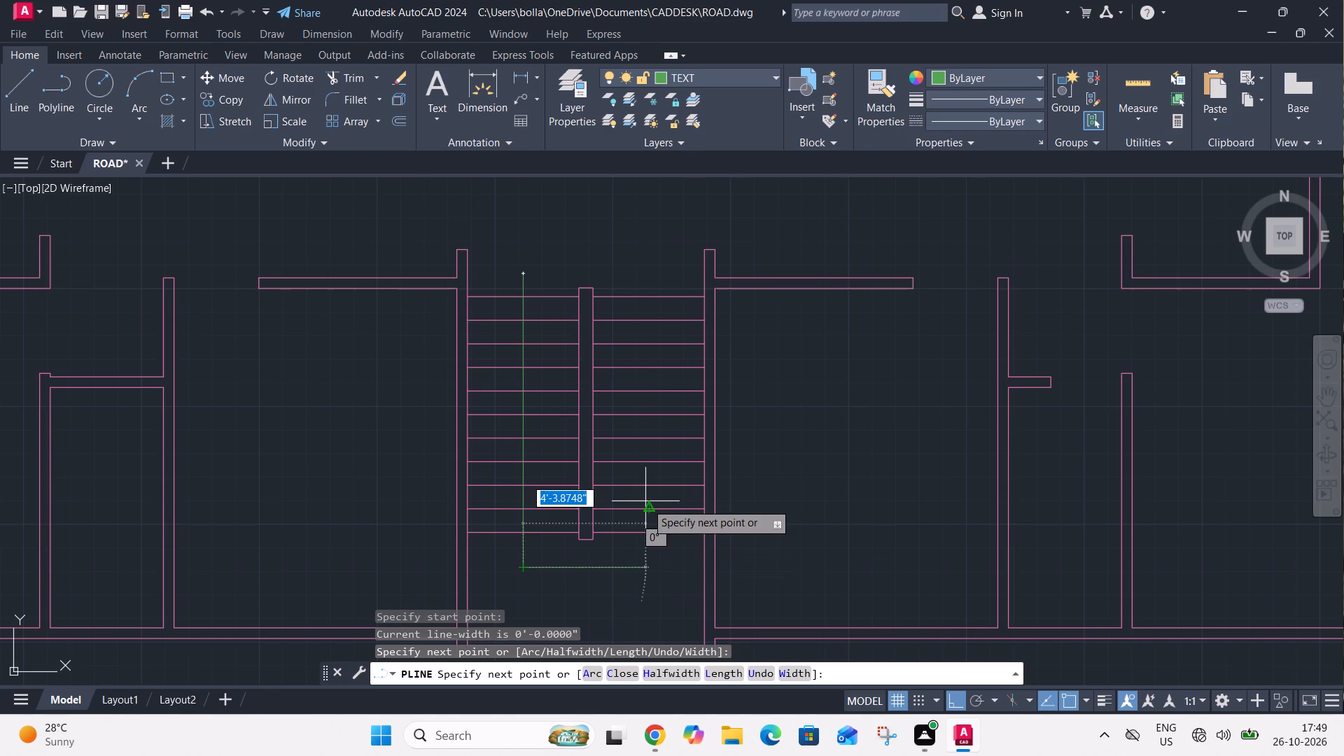
pyautogui.click(647, 569)
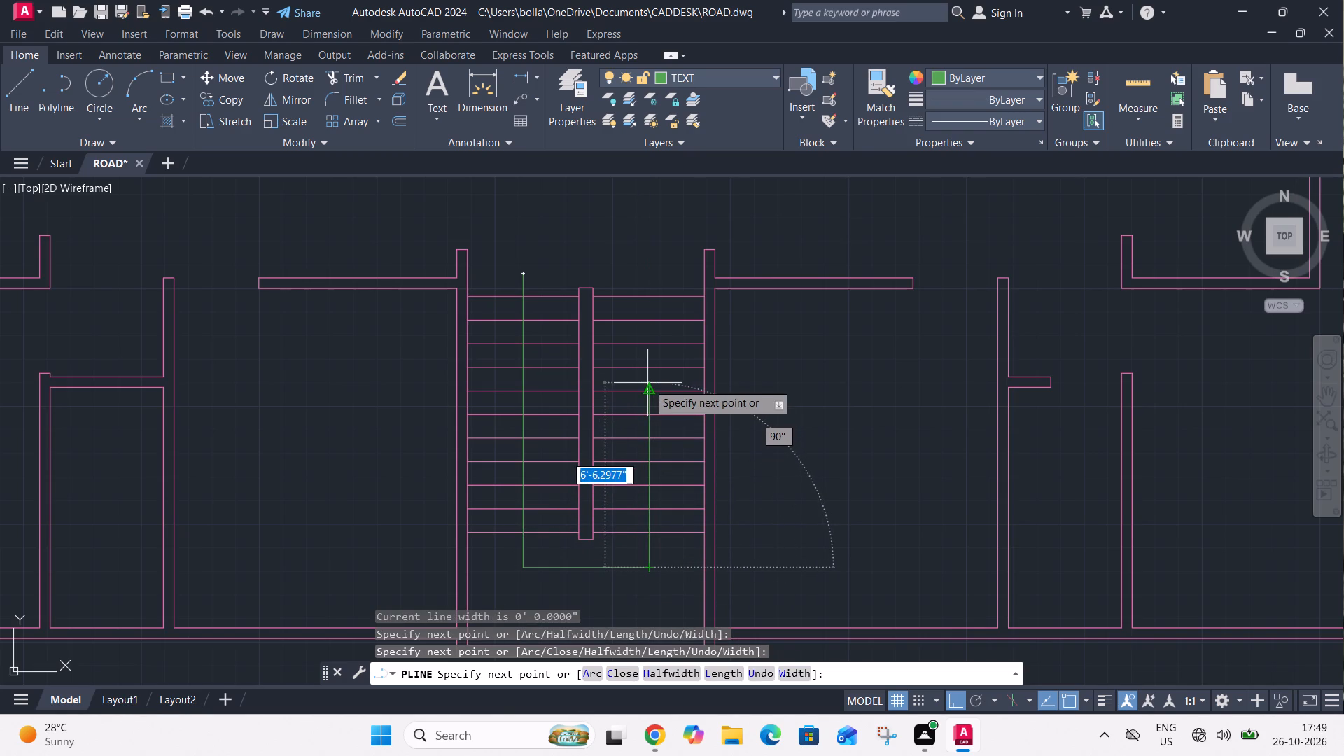
pyautogui.scroll(2, 647, 383)
pyautogui.click(644, 390)
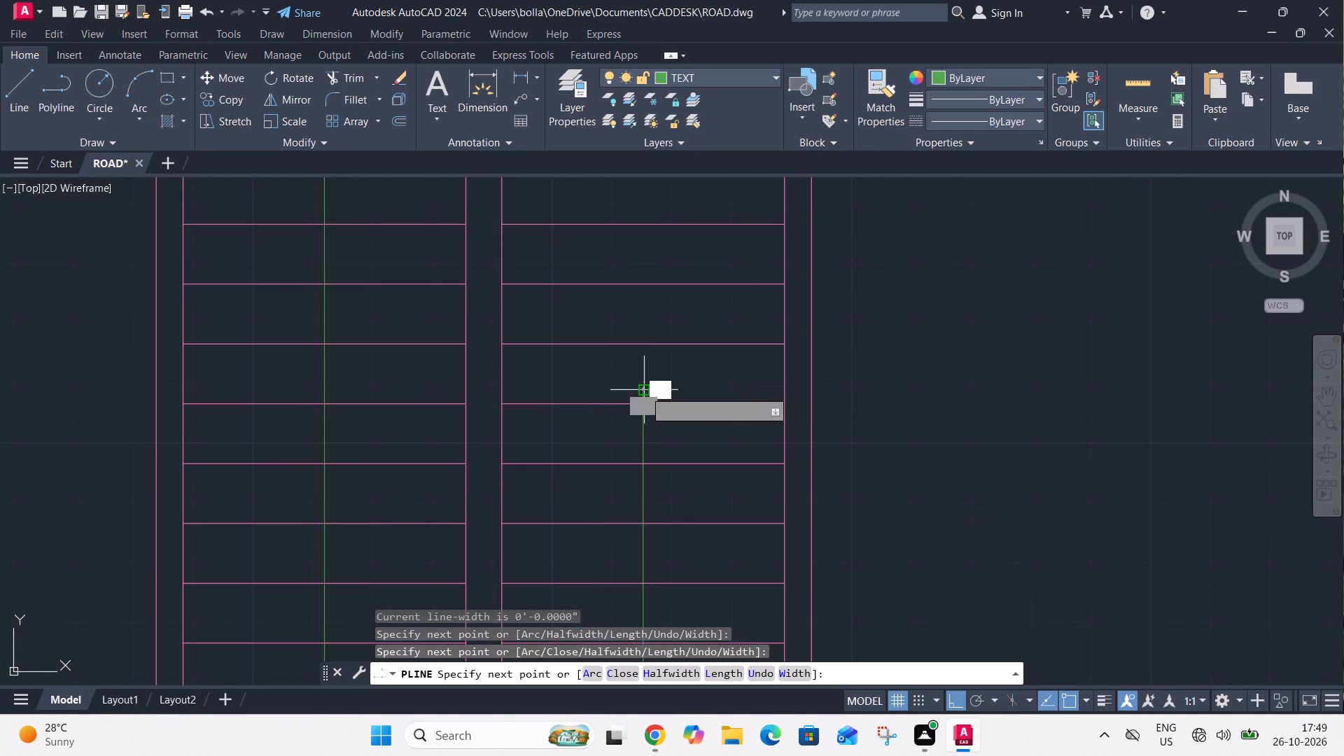
# End the stair direction polyline with an upward arrowhead about 7.5" long, using starting half-width 3" and ending half-width 0.
pyautogui.write('H')
pyautogui.press('space')
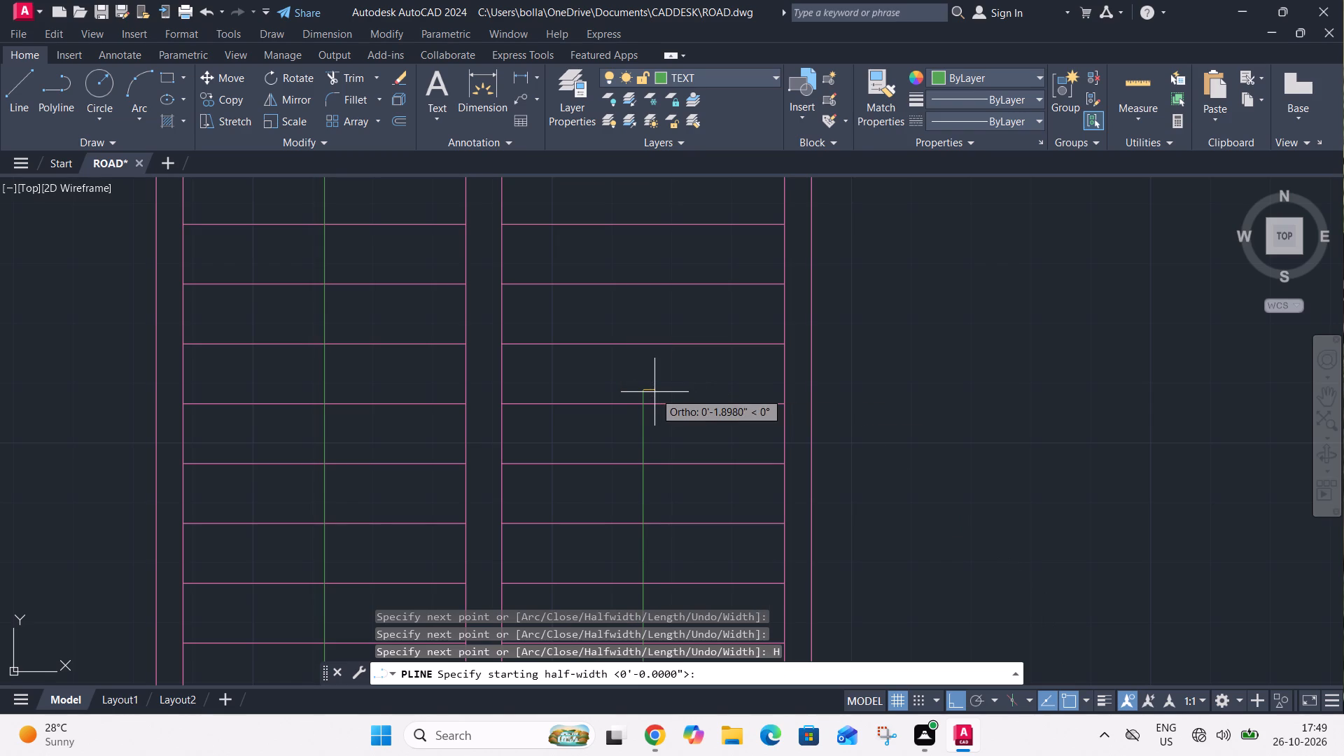
pyautogui.write('3"')
pyautogui.press('Return')
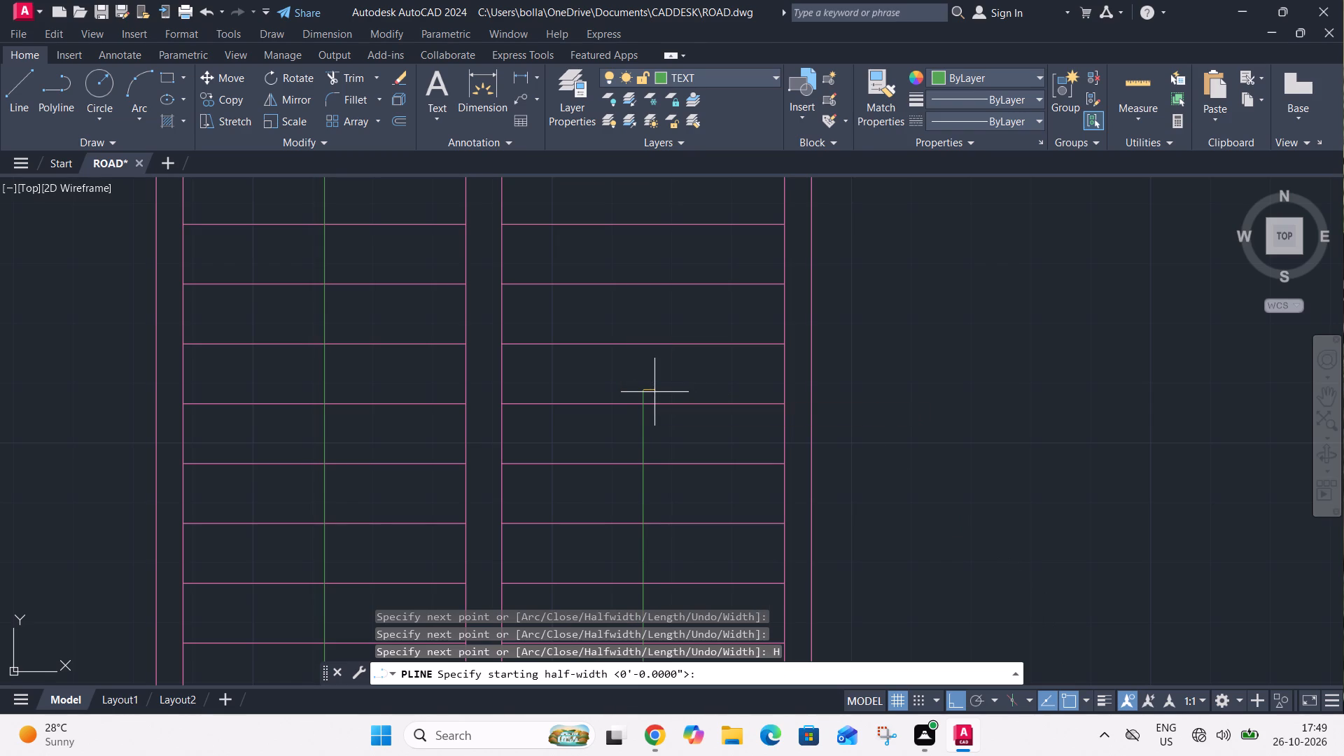
pyautogui.press('0')
pyautogui.press('Return')
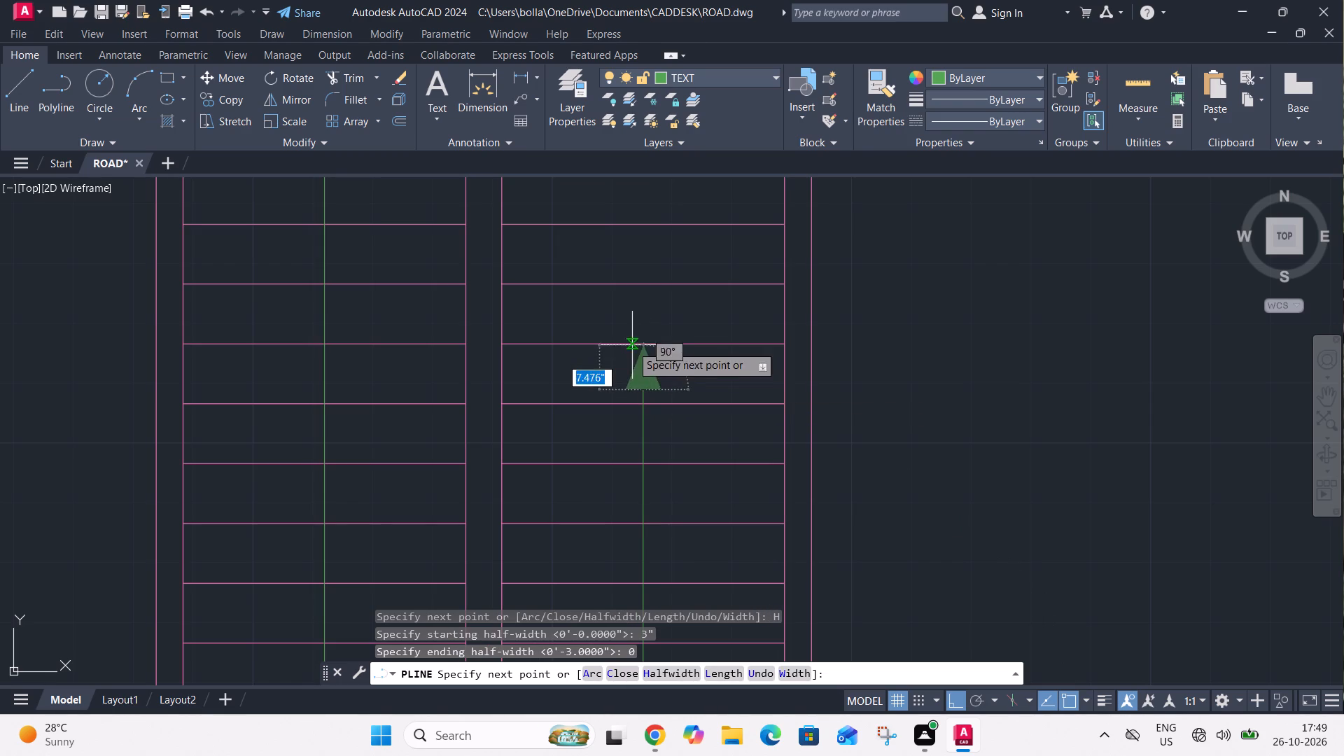
pyautogui.click(647, 351)
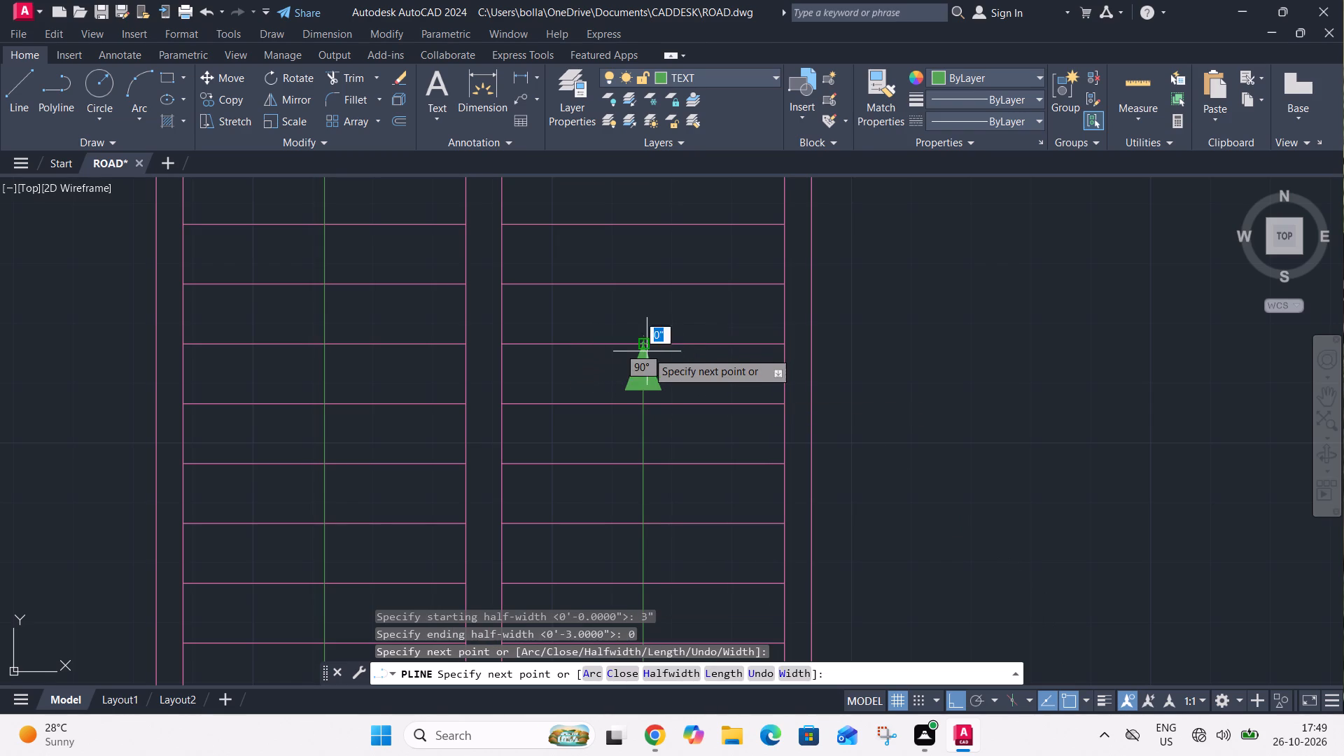
pyautogui.press('Escape')
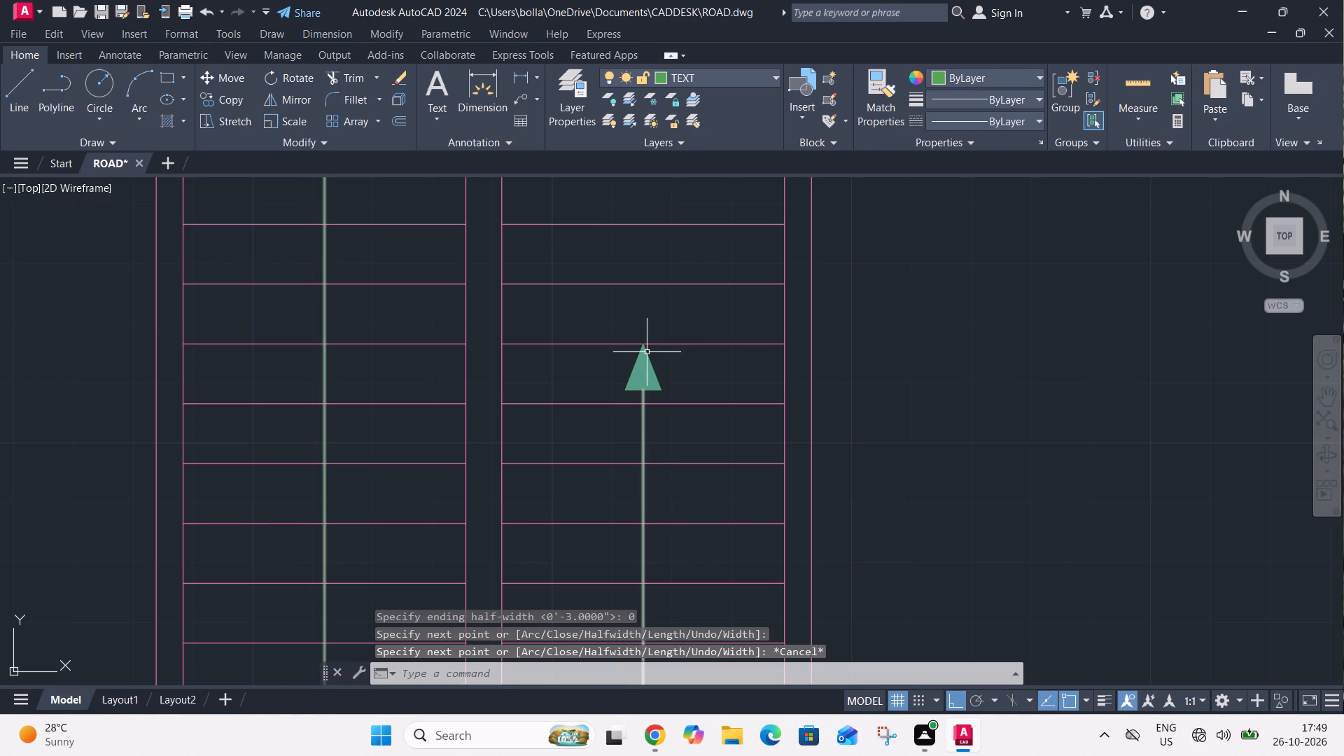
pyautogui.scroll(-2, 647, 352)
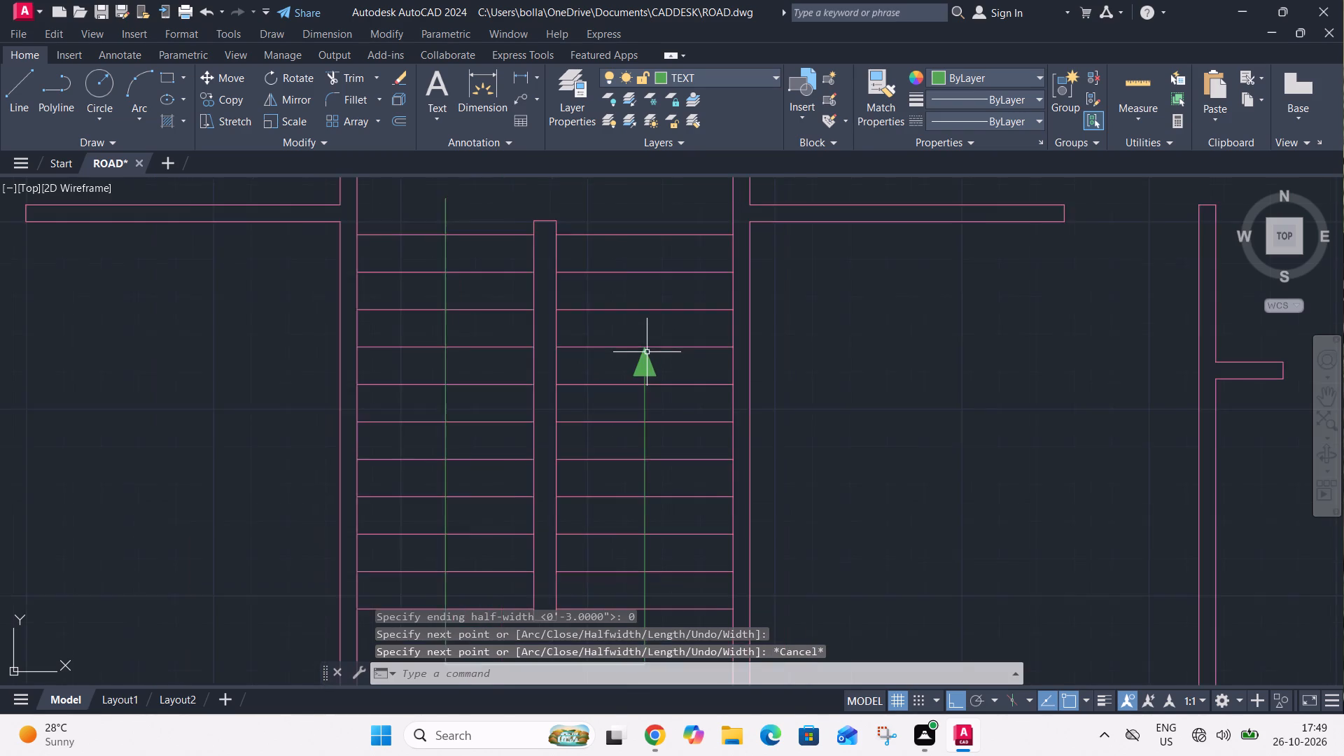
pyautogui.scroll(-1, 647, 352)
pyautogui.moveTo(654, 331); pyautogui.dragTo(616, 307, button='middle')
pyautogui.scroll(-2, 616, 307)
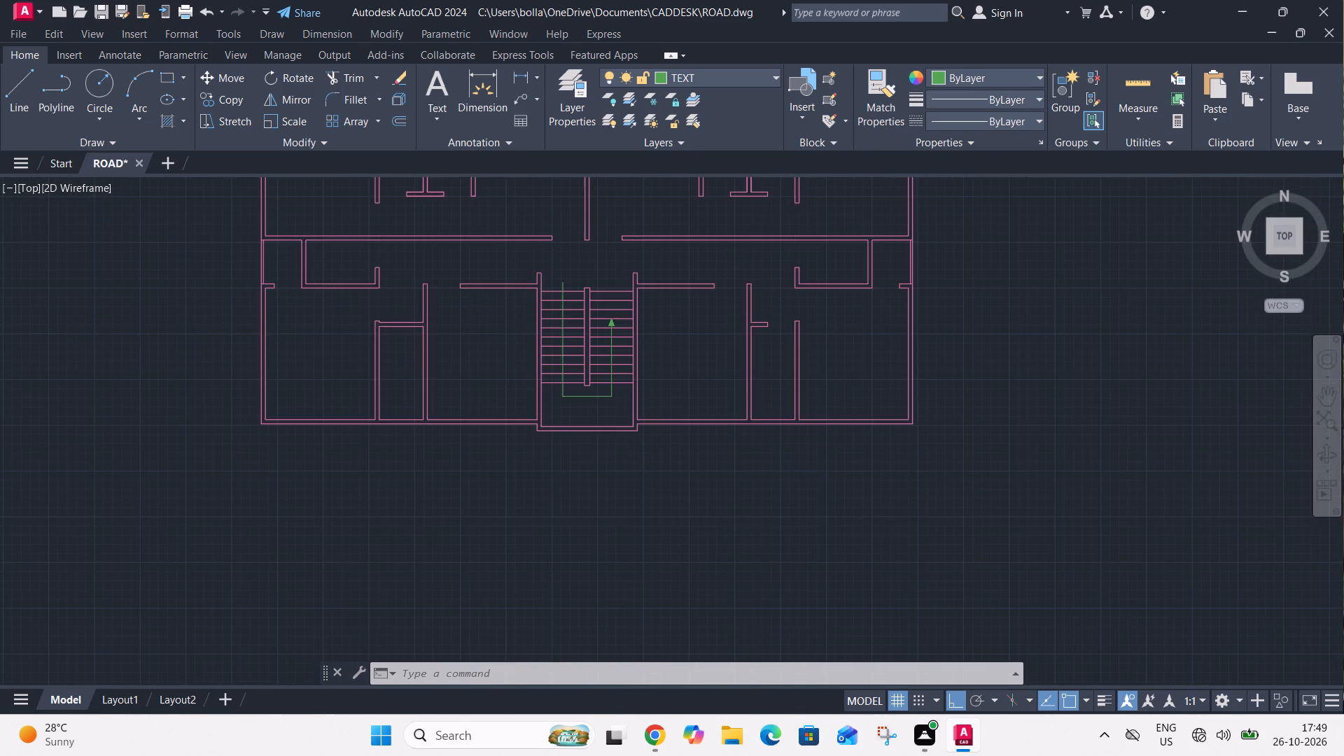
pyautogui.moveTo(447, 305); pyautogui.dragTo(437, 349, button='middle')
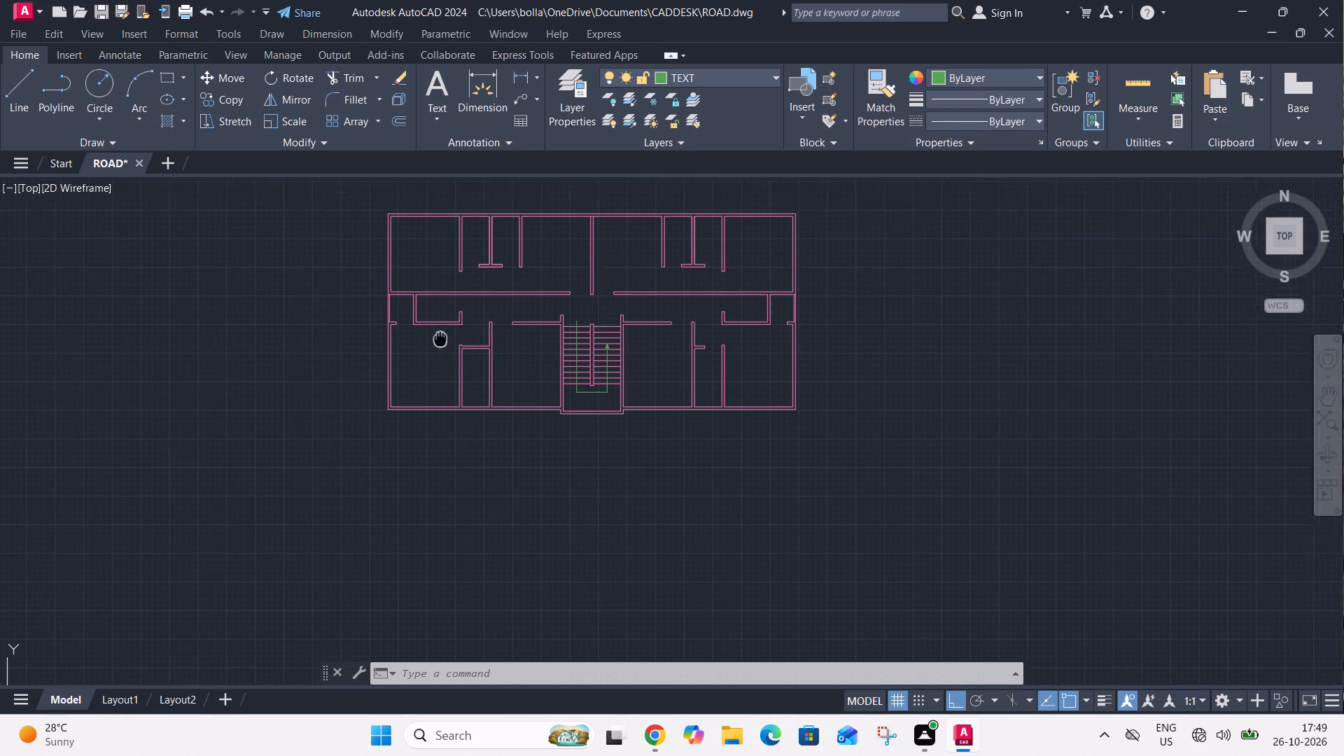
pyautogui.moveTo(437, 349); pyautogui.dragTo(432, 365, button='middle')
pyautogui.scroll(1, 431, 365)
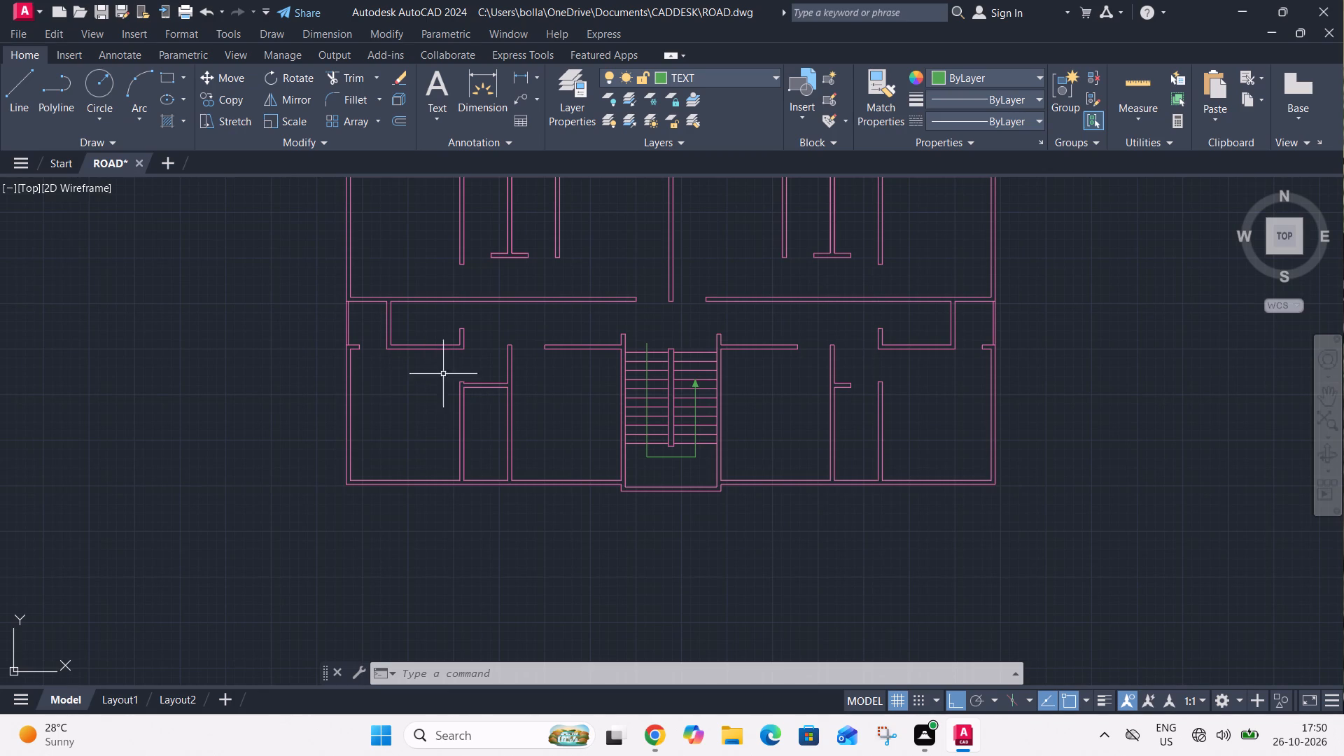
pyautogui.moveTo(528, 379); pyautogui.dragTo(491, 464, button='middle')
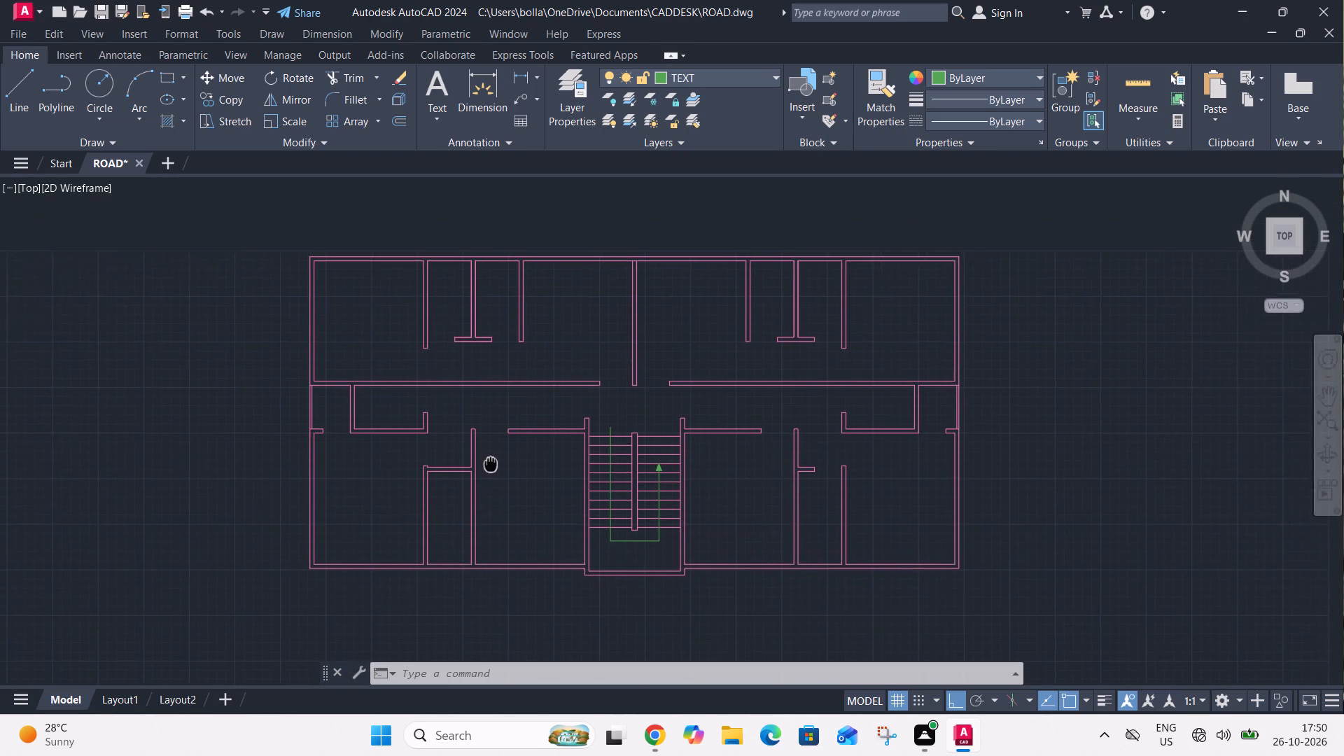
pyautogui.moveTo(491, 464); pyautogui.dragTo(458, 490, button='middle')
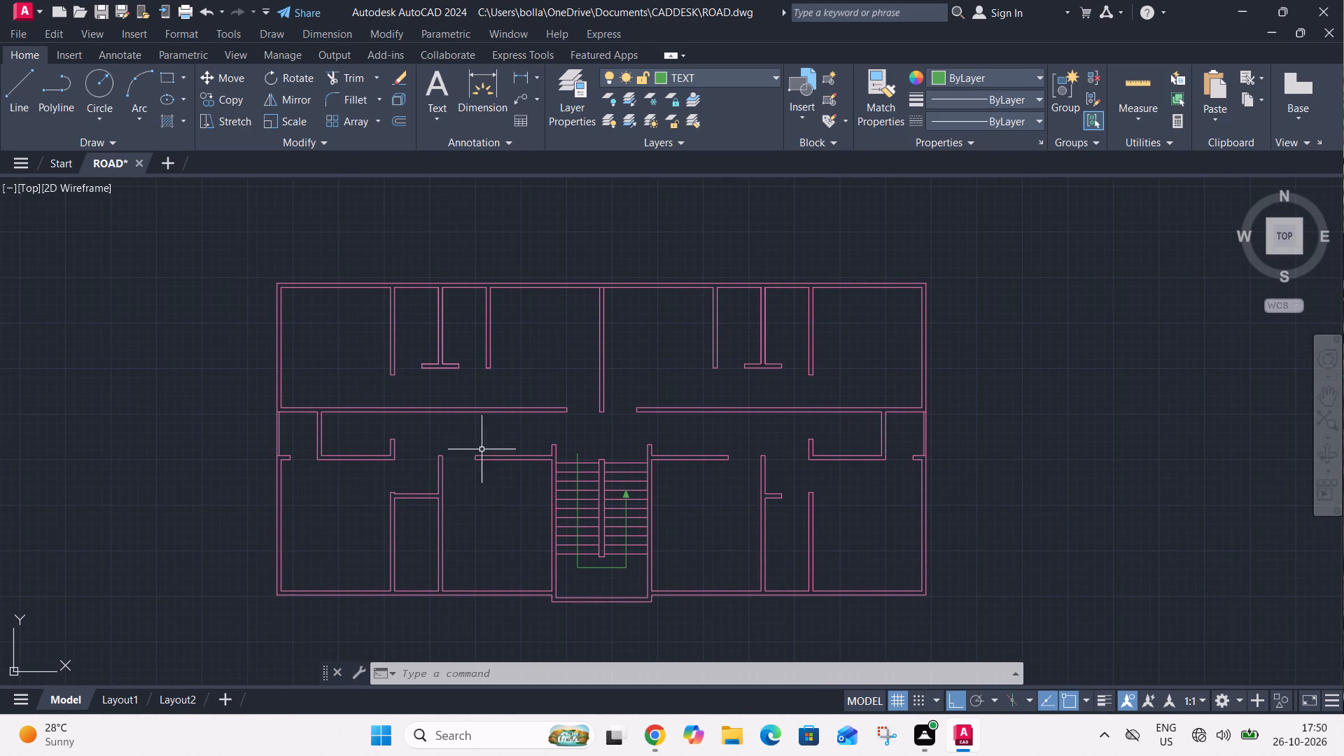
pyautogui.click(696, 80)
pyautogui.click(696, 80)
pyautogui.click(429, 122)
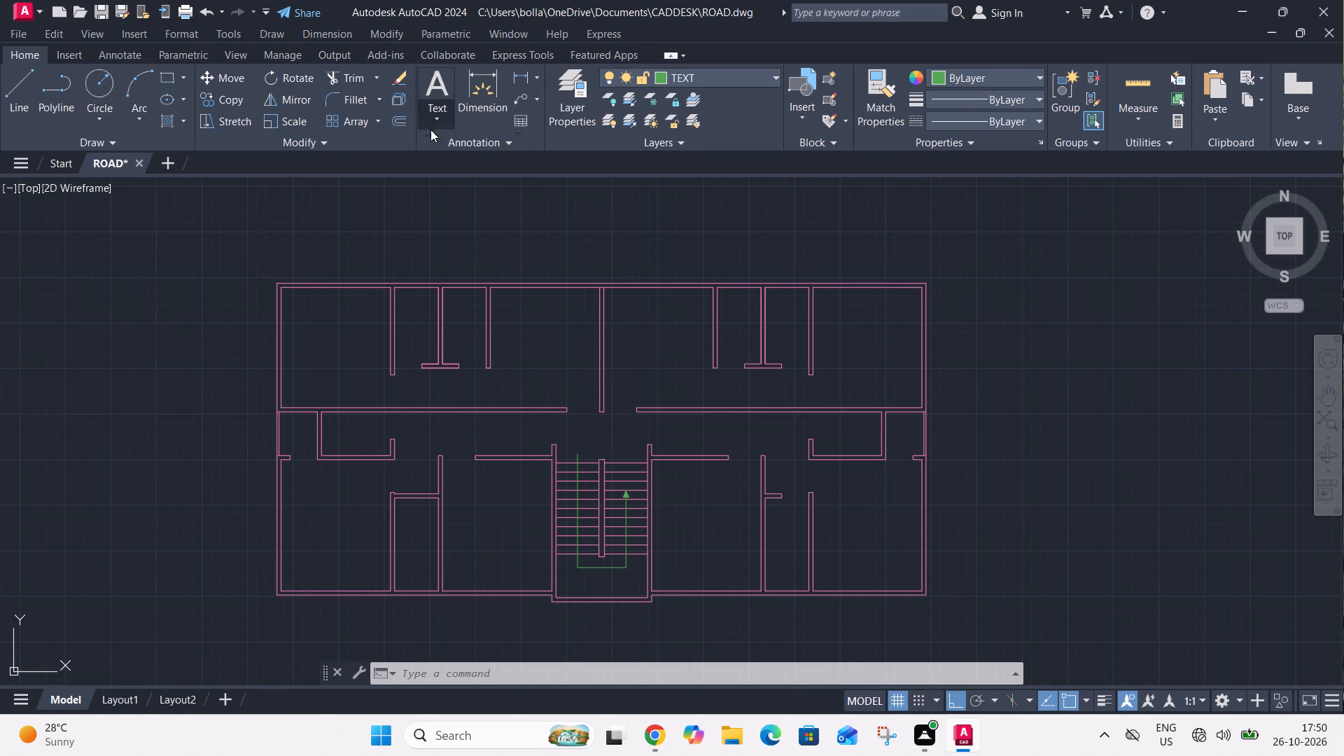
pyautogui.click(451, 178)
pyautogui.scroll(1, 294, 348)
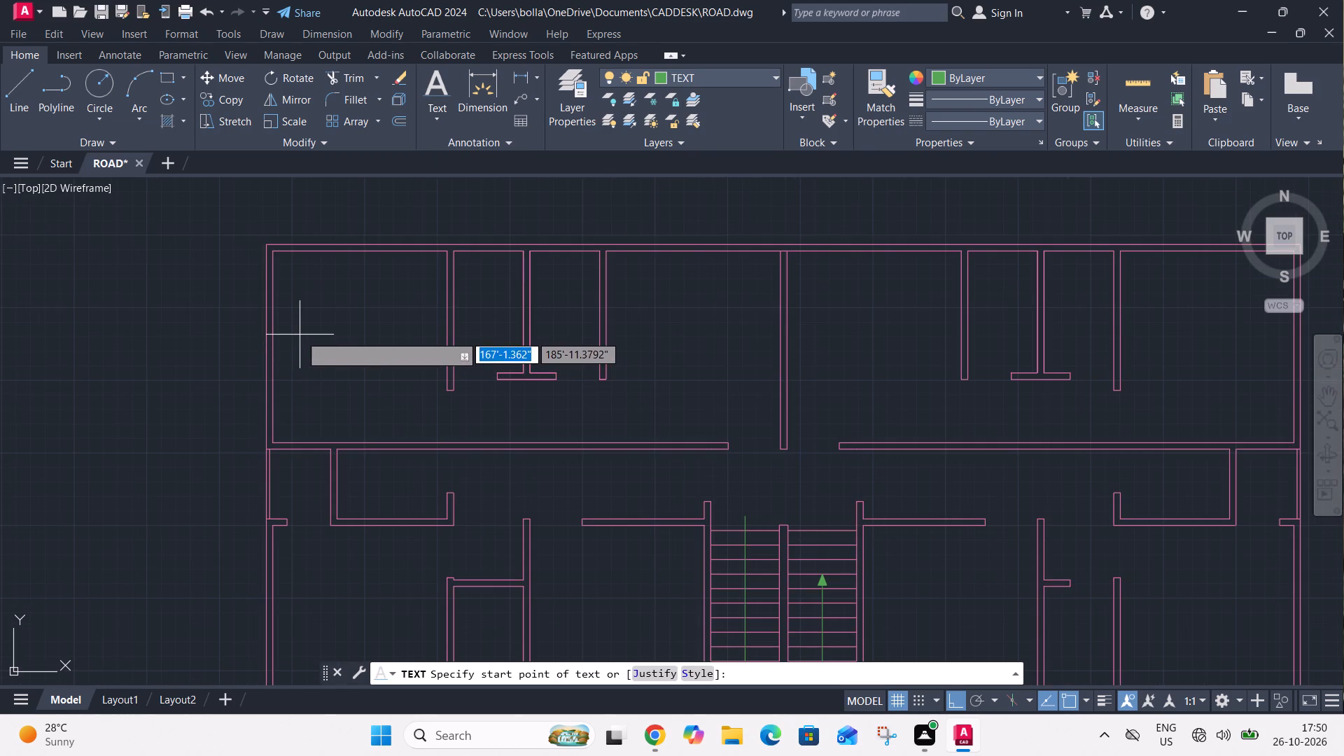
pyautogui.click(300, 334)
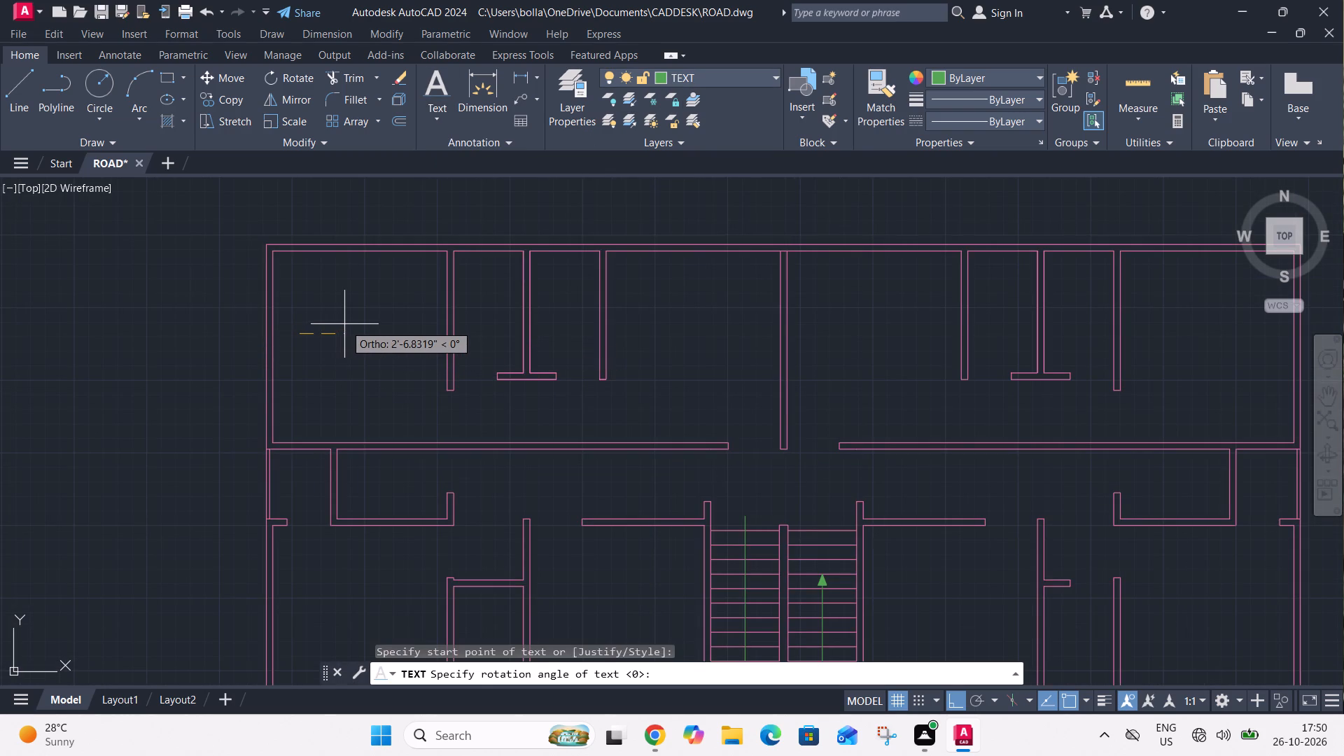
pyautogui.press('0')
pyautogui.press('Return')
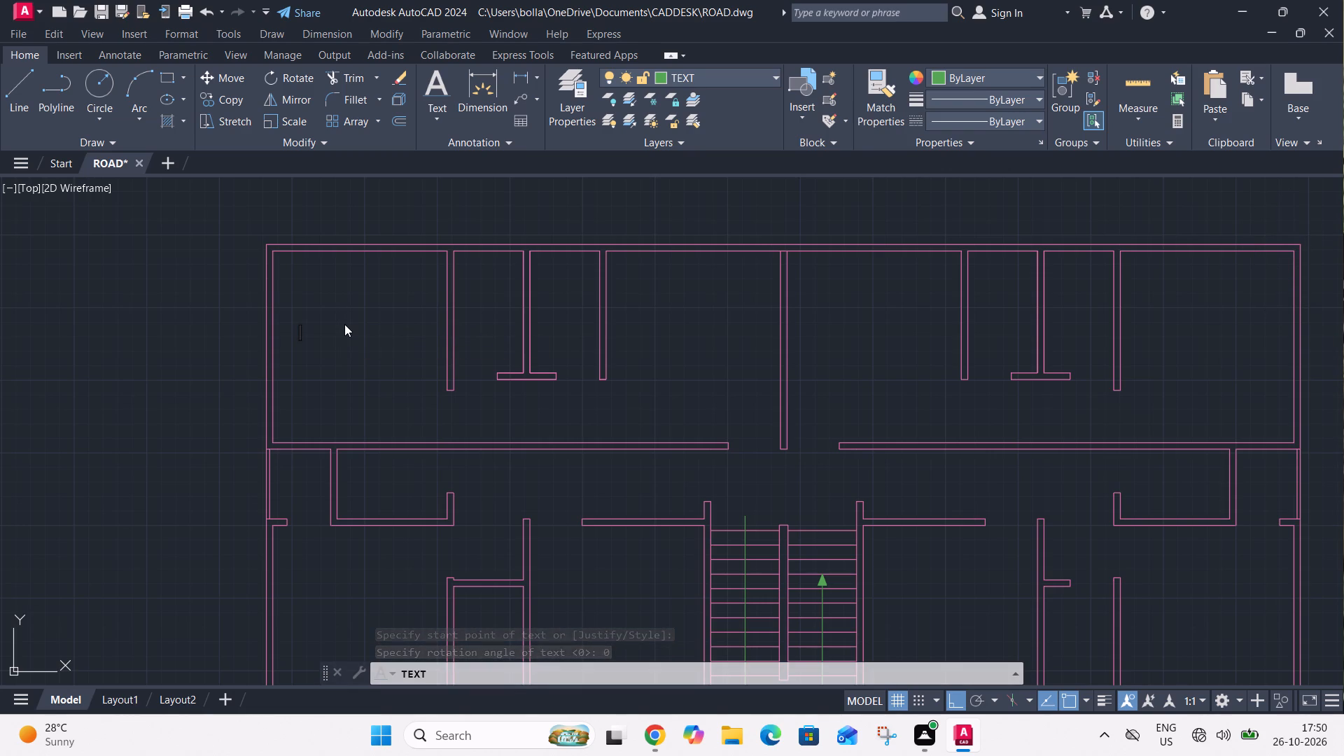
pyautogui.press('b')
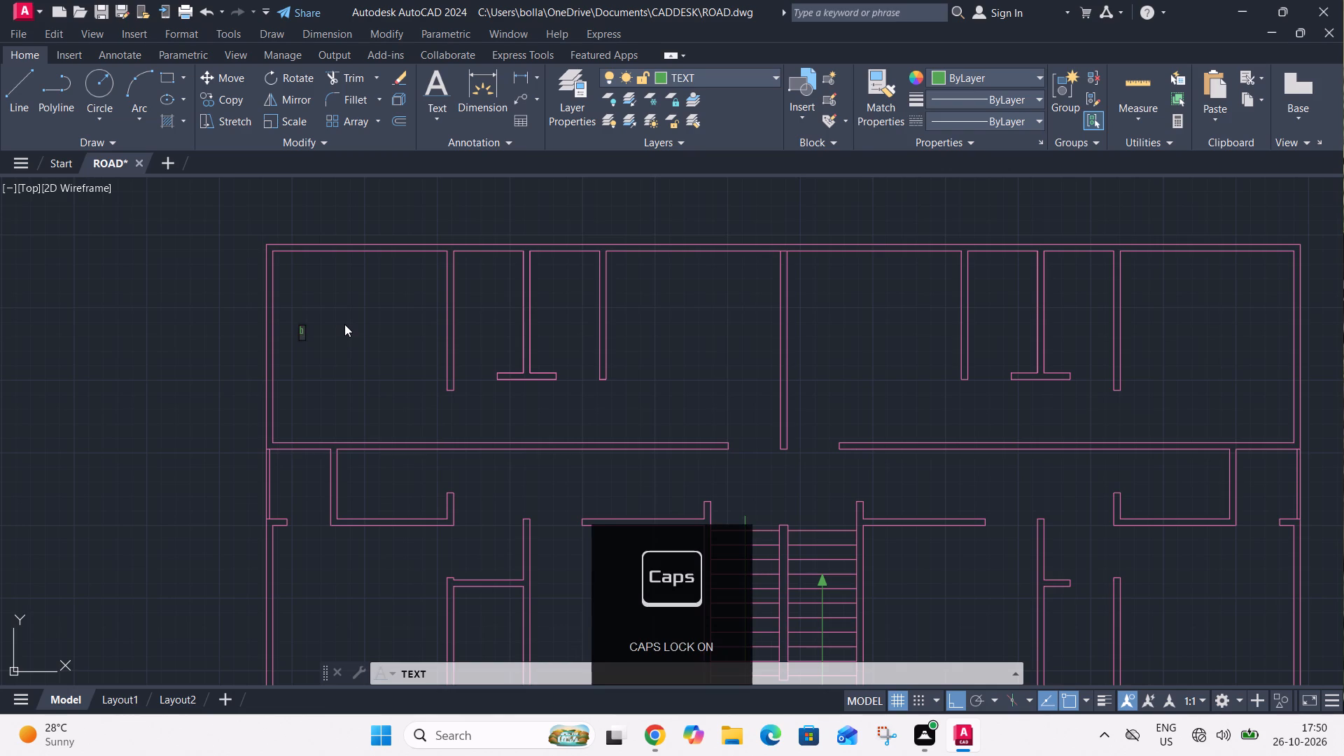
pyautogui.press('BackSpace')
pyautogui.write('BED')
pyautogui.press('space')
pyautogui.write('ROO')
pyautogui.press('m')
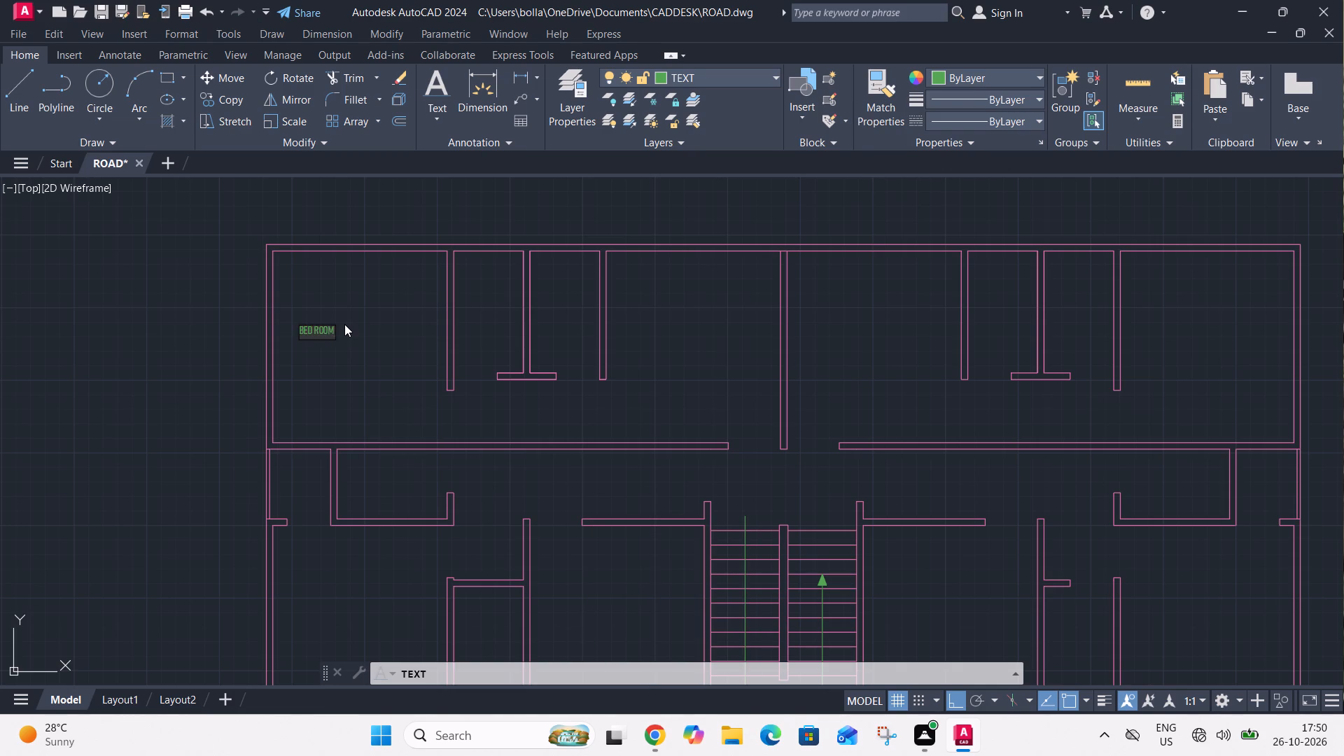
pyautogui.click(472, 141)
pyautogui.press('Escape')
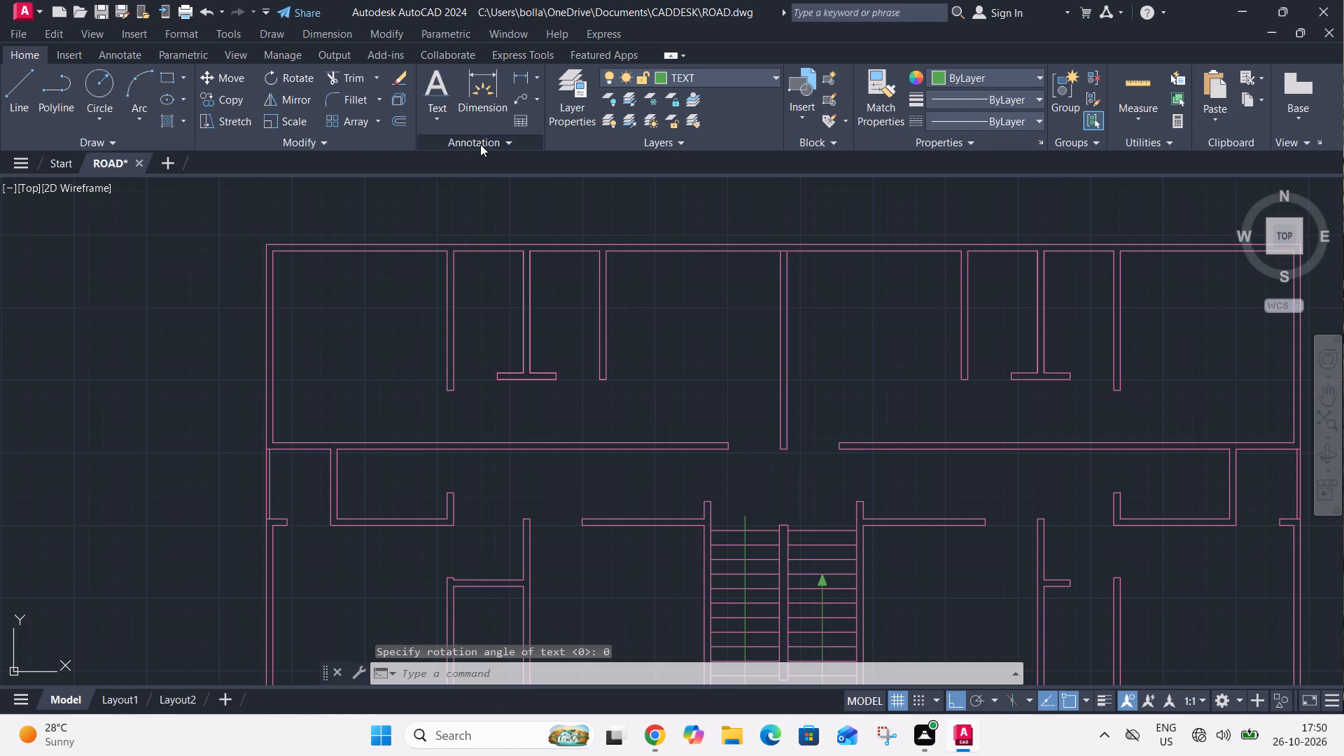
# Change the Standard text style to the Californian FB font with a 6" height, save it and keep it current.
pyautogui.click(480, 144)
pyautogui.click(480, 165)
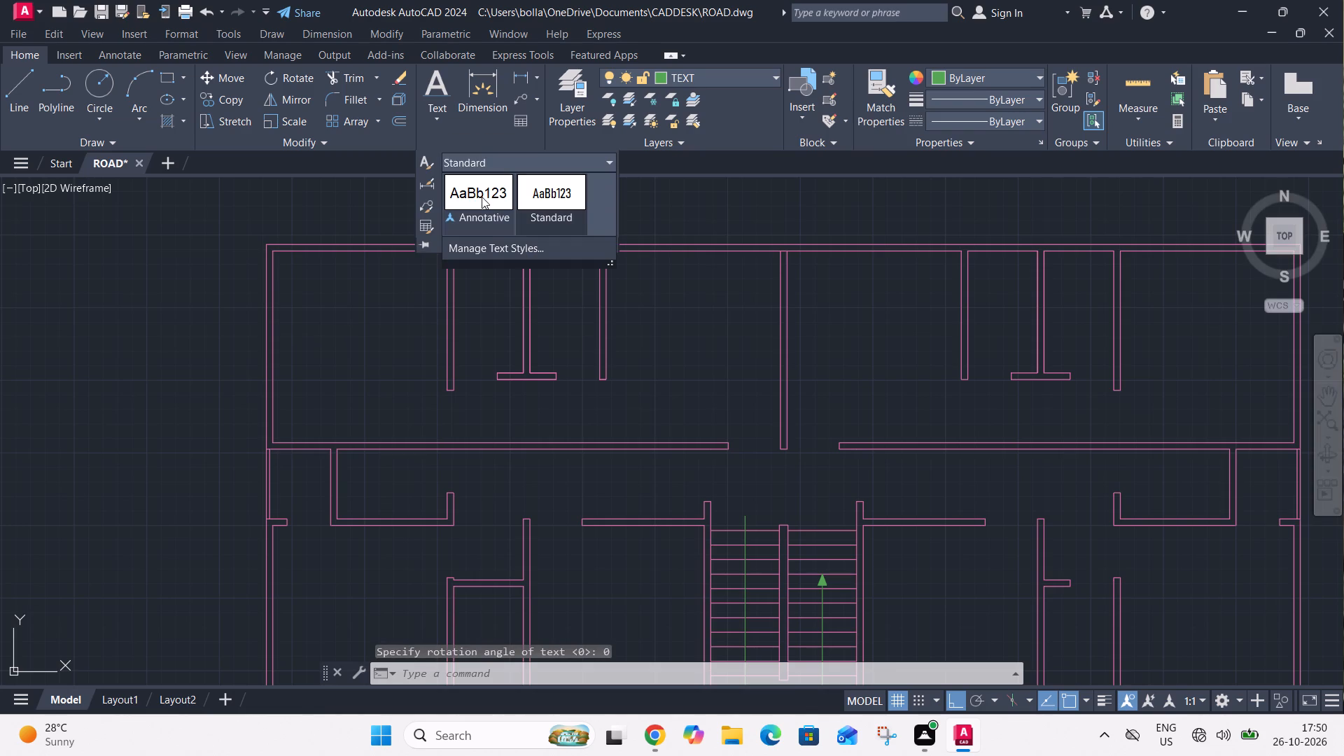
pyautogui.click(508, 248)
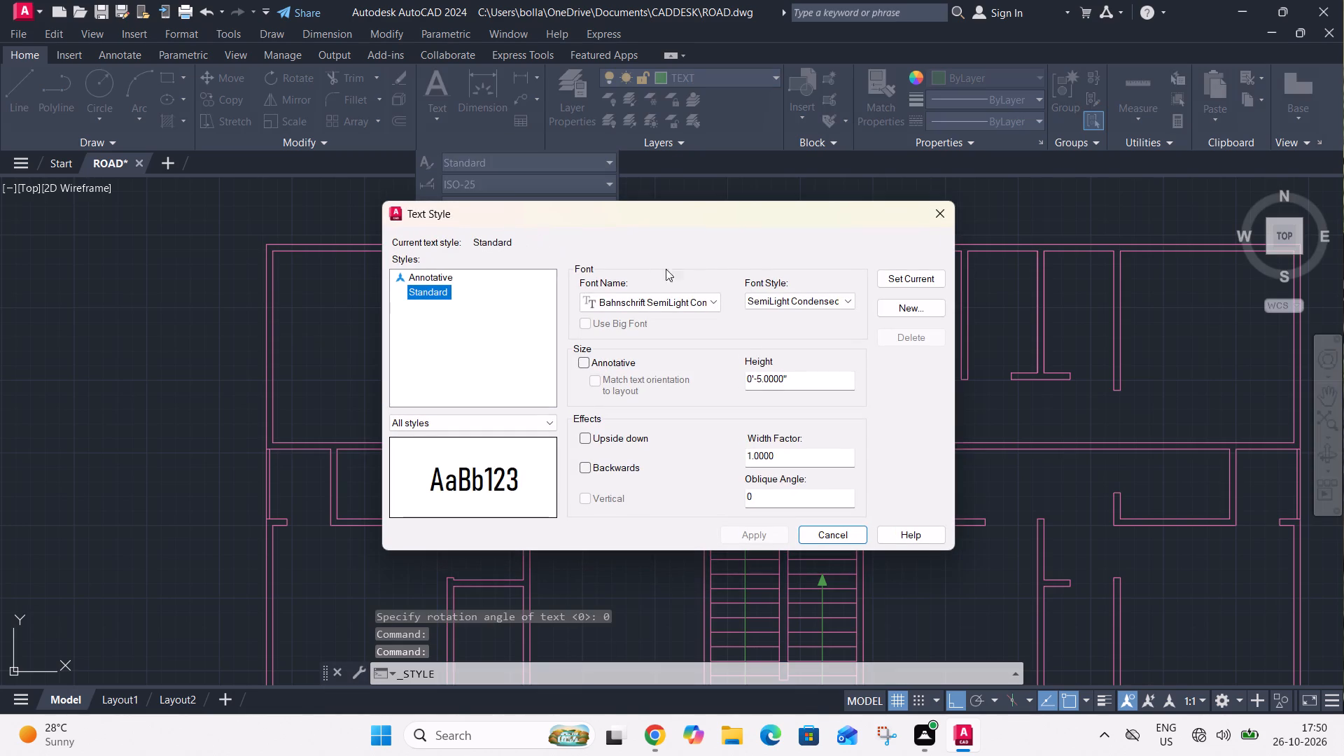
pyautogui.click(794, 370)
pyautogui.click(795, 376)
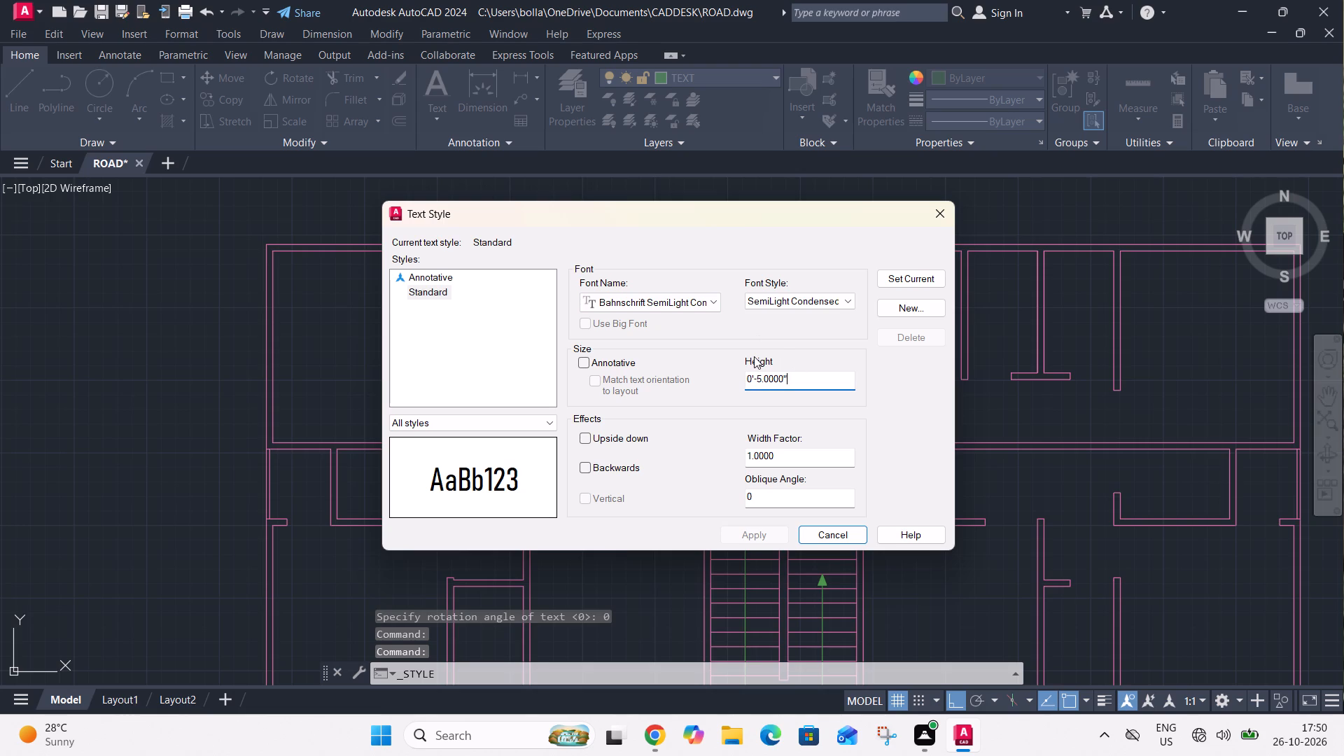
pyautogui.press('BackSpace')
pyautogui.press('BackSpace')
pyautogui.press('BackSpace')
pyautogui.press('BackSpace')
pyautogui.press('BackSpace')
pyautogui.press('BackSpace')
pyautogui.press('BackSpace')
pyautogui.press('BackSpace')
pyautogui.press('BackSpace')
pyautogui.press('BackSpace')
pyautogui.press('BackSpace')
pyautogui.press('BackSpace')
pyautogui.press('BackSpace')
pyautogui.press('BackSpace')
pyautogui.write('6"')
pyautogui.scroll(-1, 754, 356)
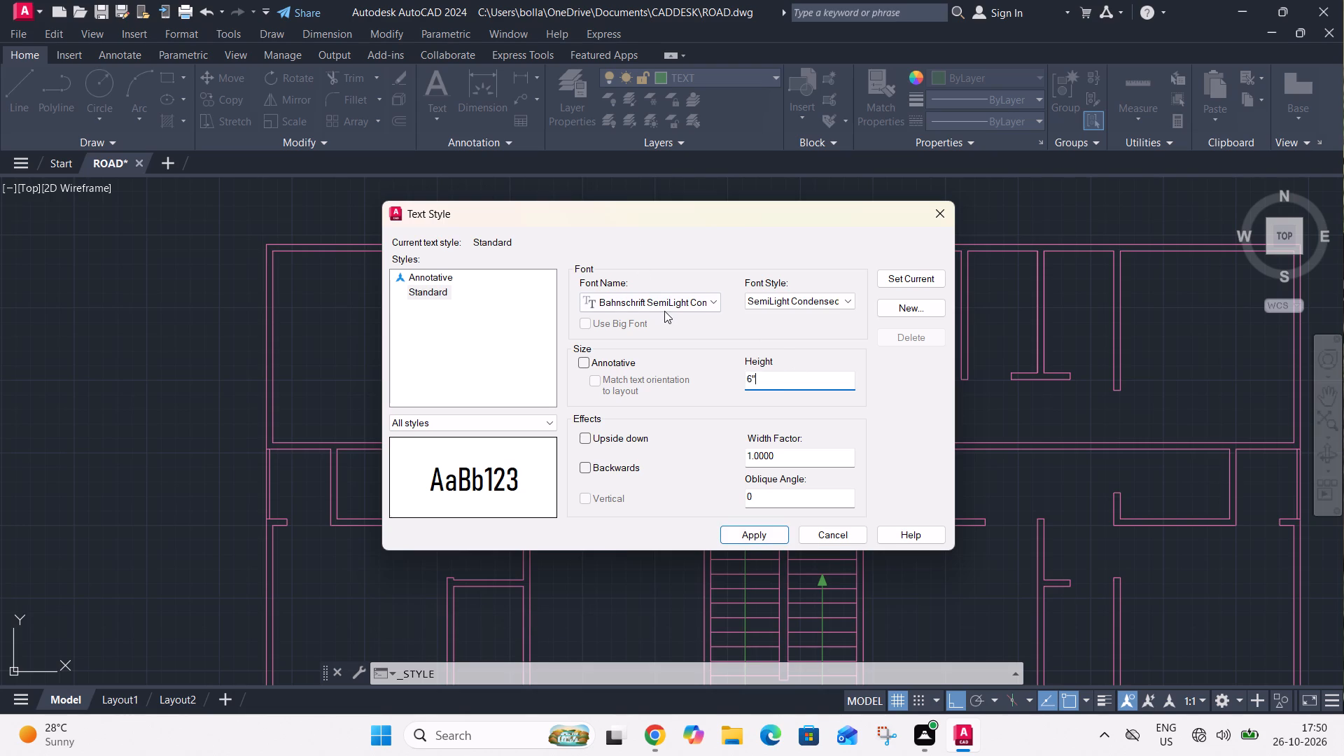
pyautogui.click(666, 313)
pyautogui.click(666, 305)
pyautogui.click(678, 390)
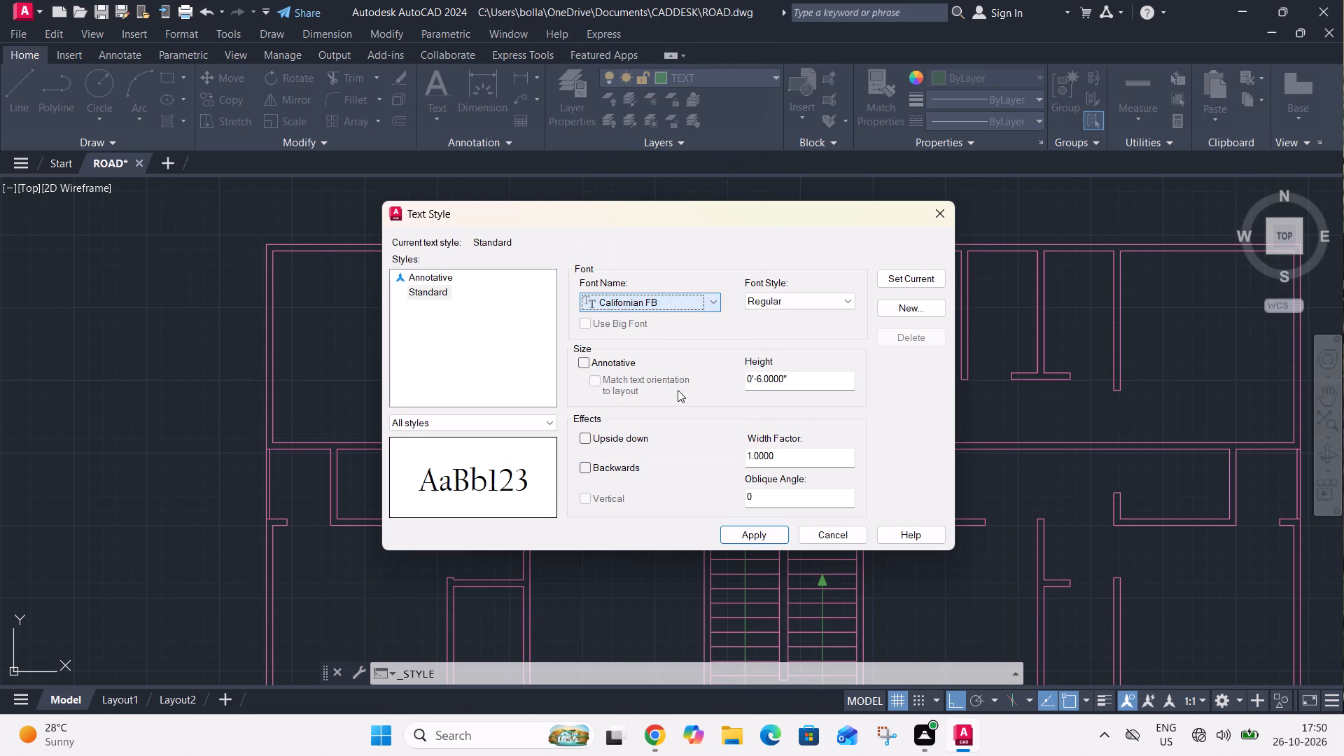
pyautogui.click(899, 276)
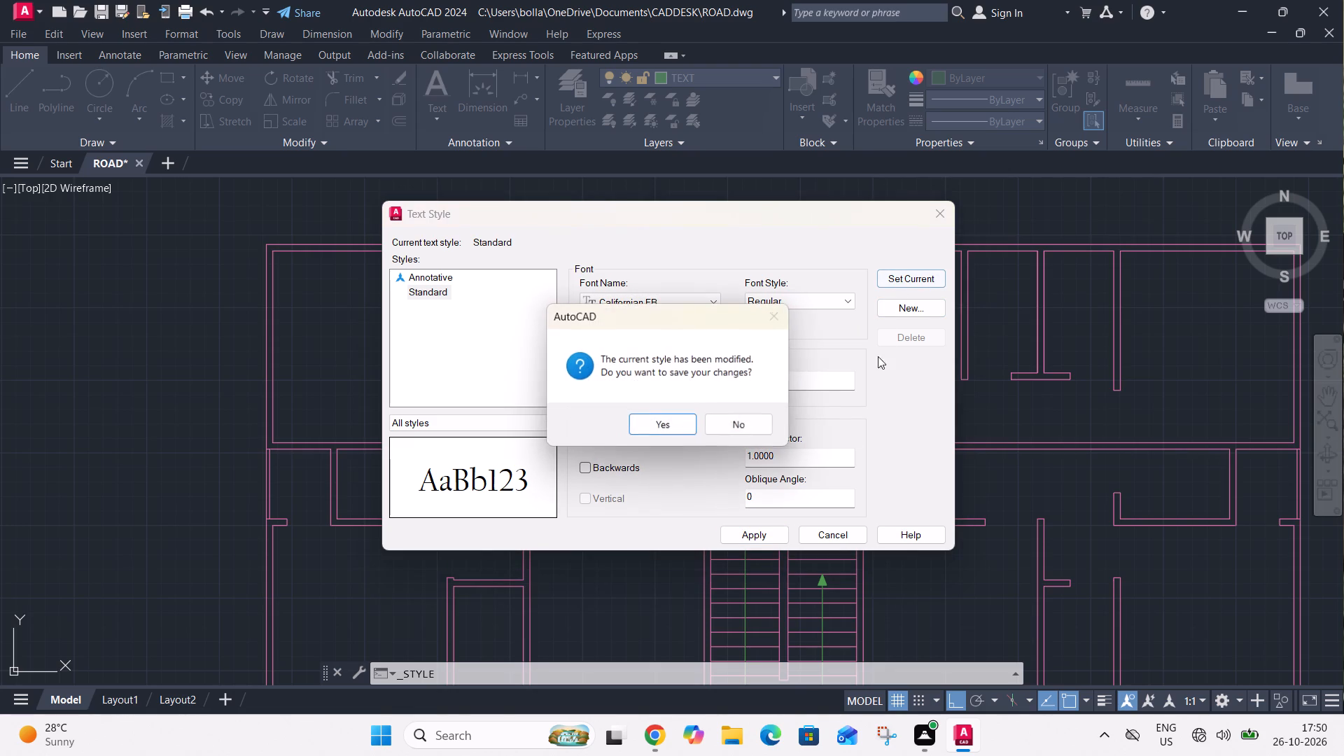
pyautogui.click(668, 421)
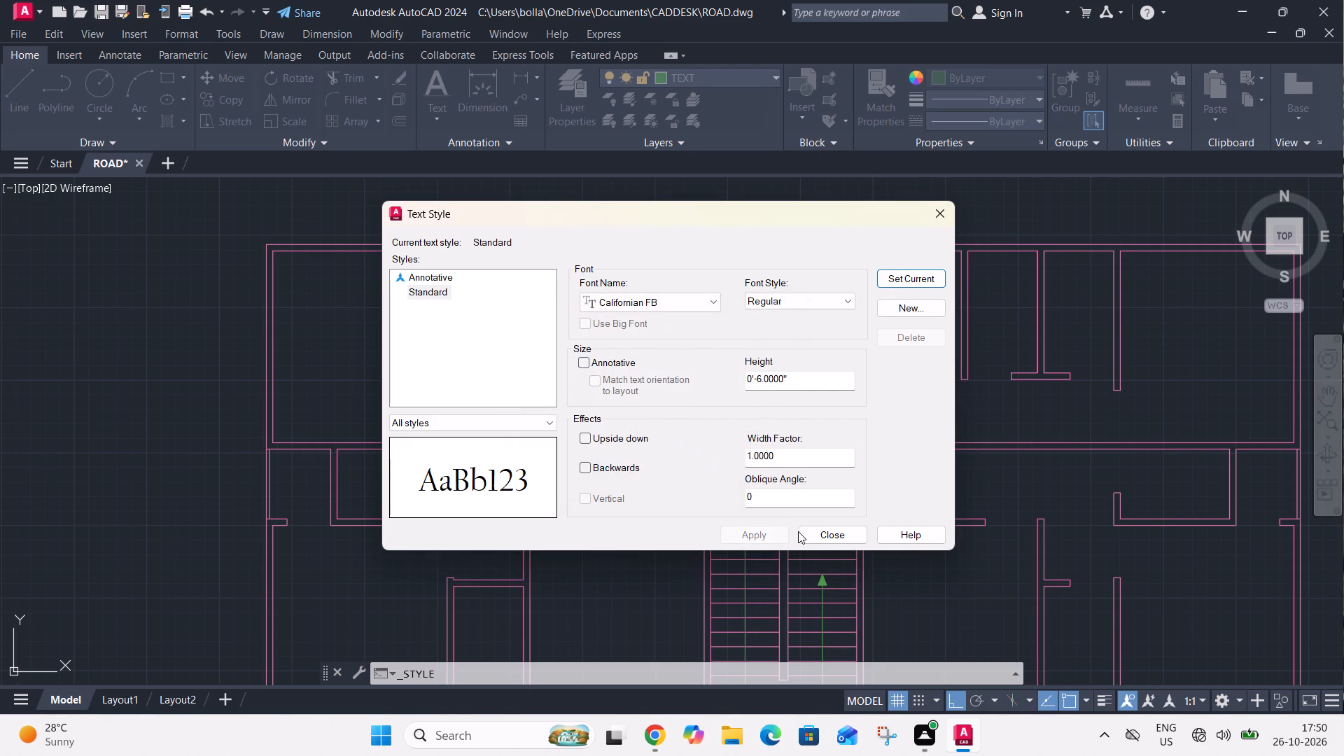
pyautogui.click(804, 531)
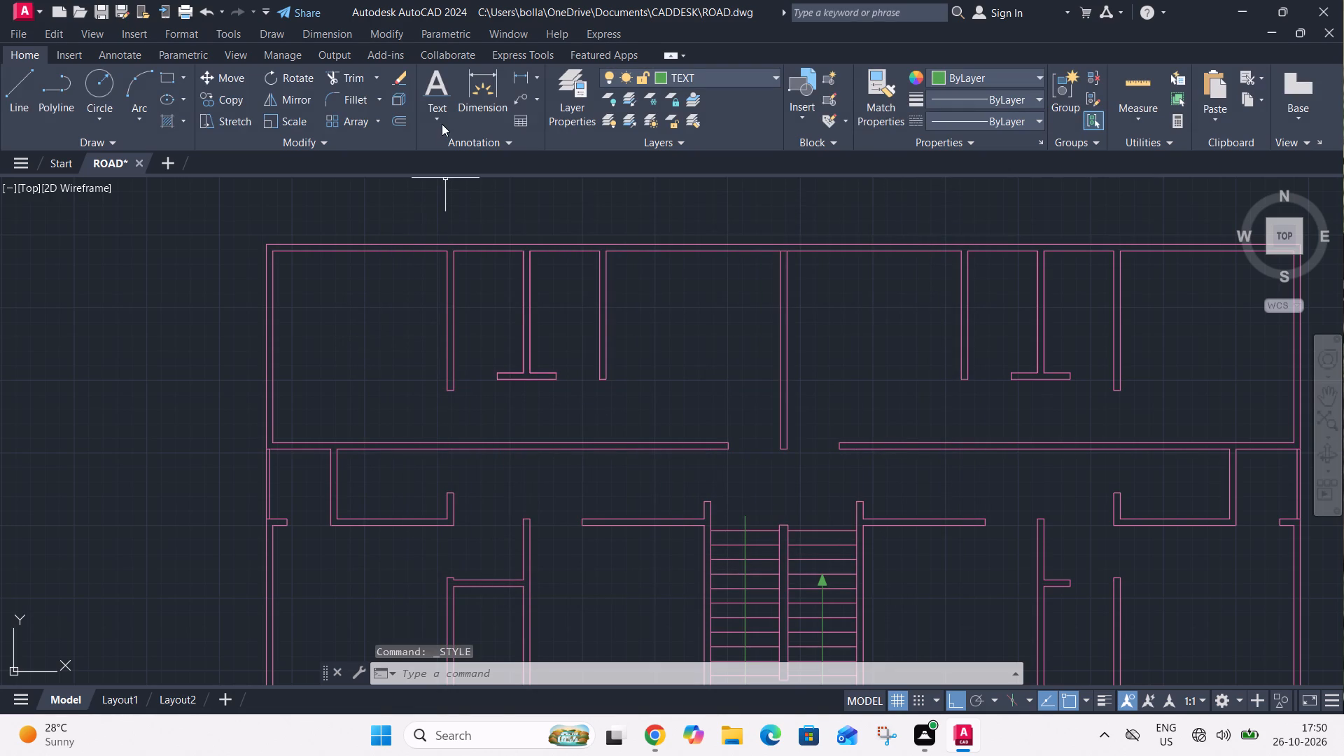
# Place single-line text at 0 rotation in the plan's top-left room reading BED ROOM, with an indented 10'X11' on the line below.
pyautogui.click(440, 116)
pyautogui.click(449, 174)
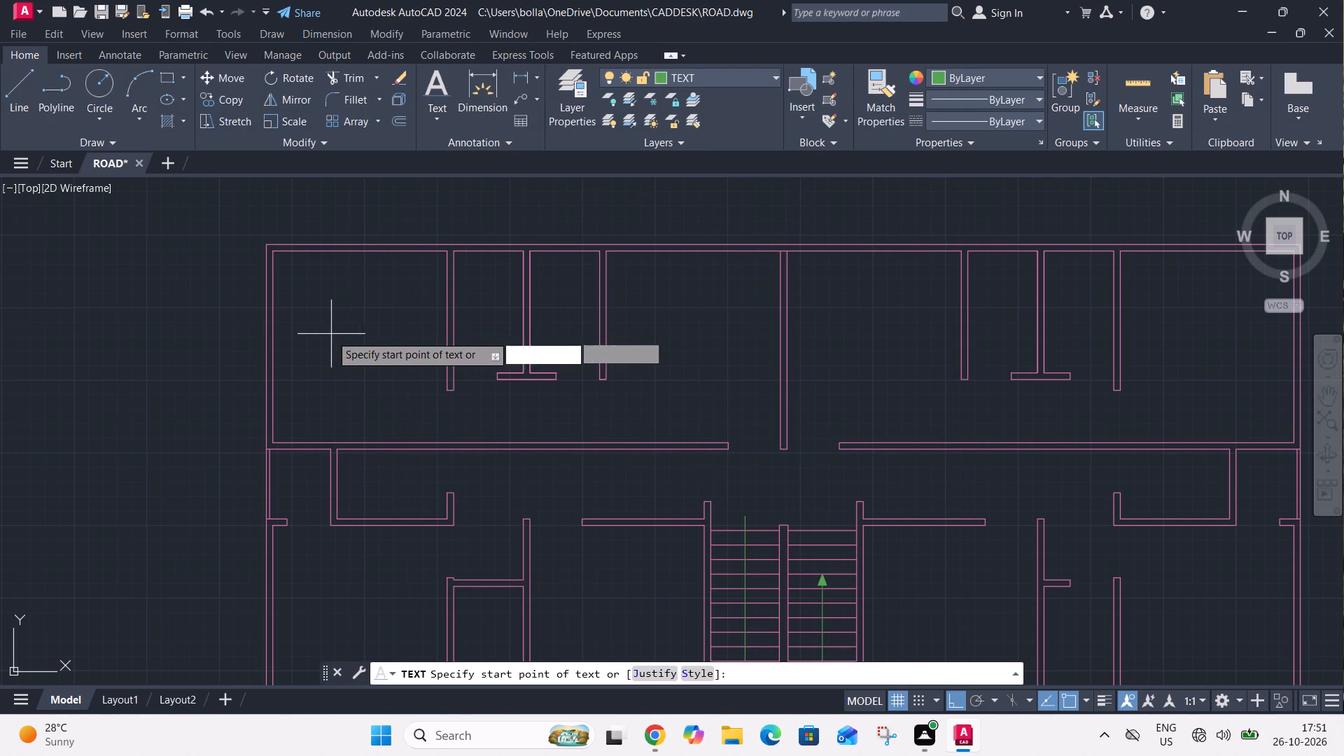
pyautogui.click(313, 345)
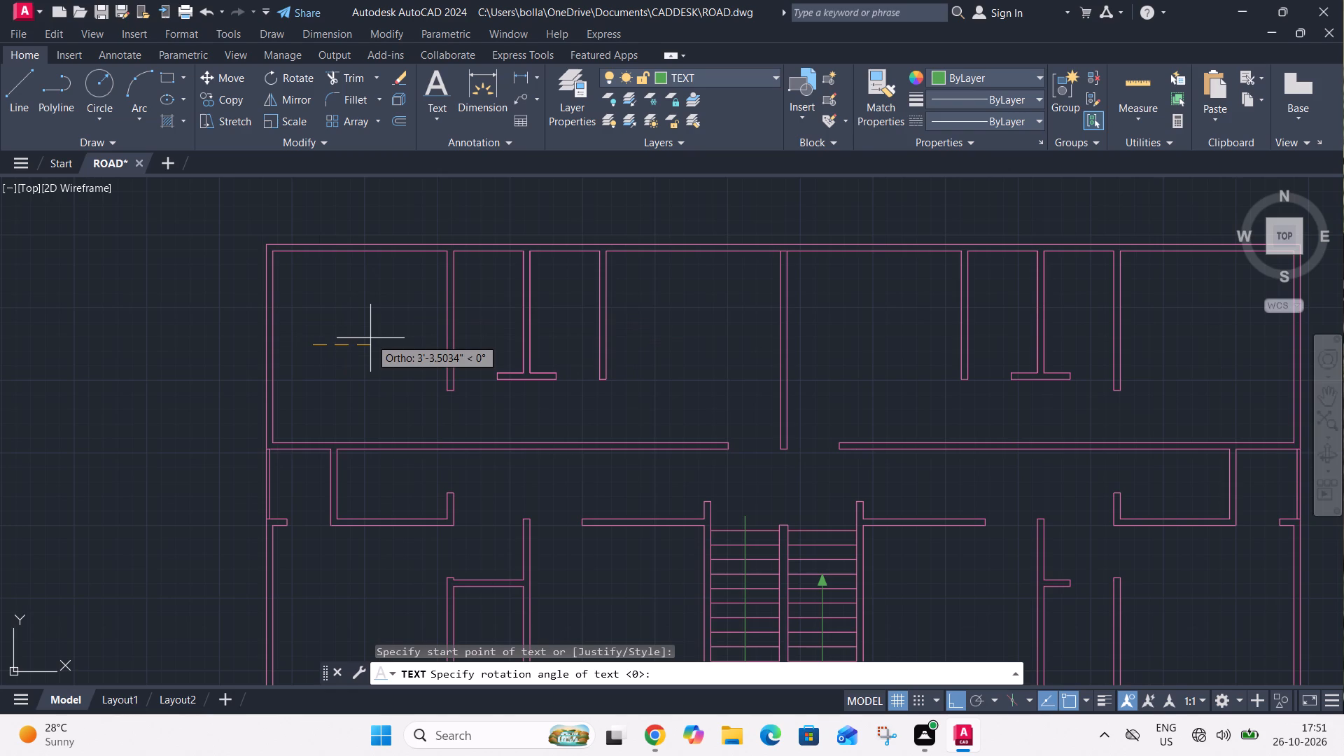
pyautogui.press('0')
pyautogui.press('Return')
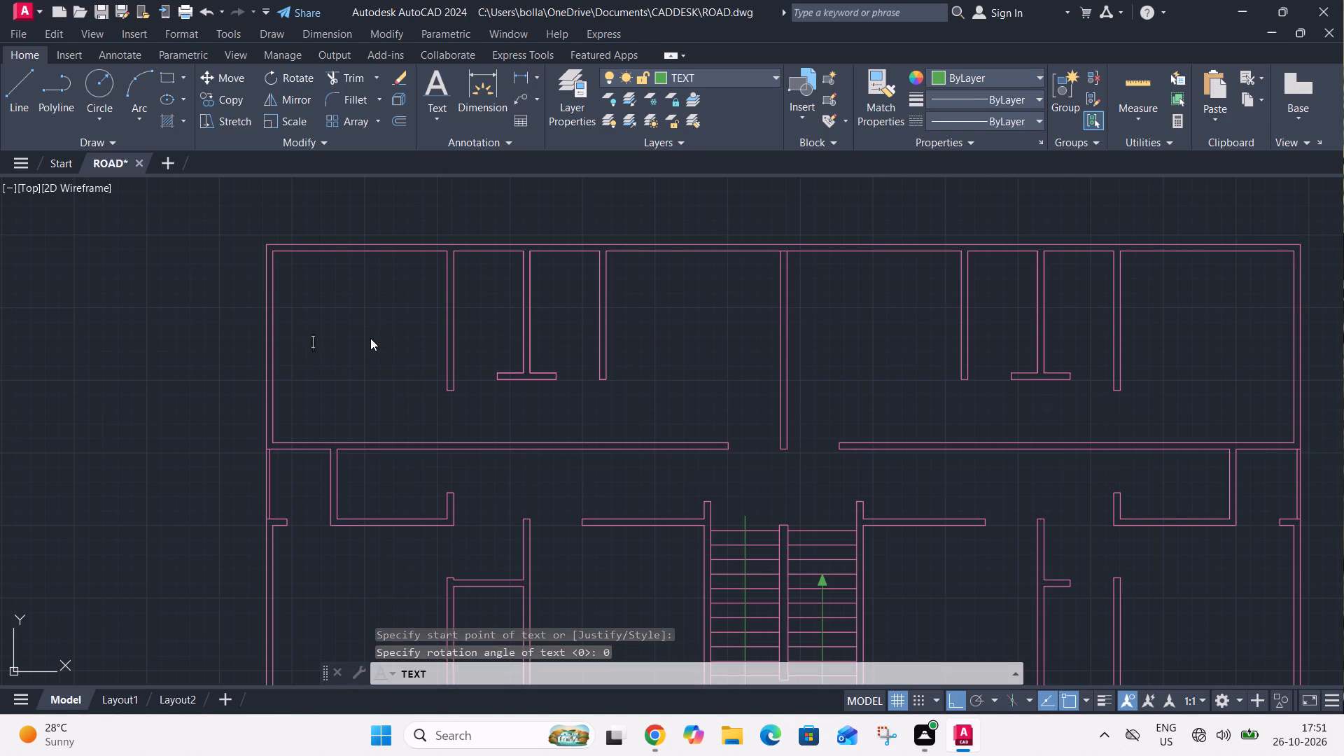
pyautogui.write('BED ROOM')
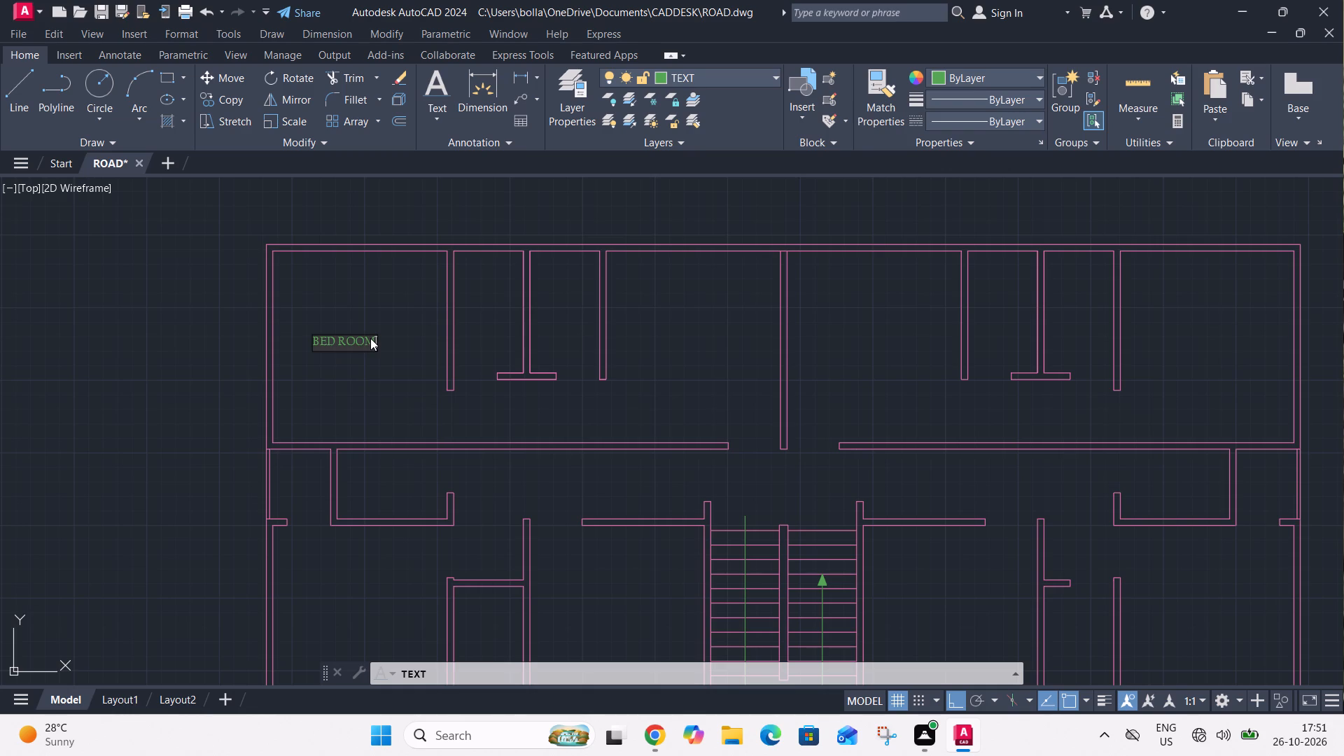
pyautogui.press('Return')
pyautogui.write("10'X")
pyautogui.press('BackSpace')
pyautogui.press('BackSpace')
pyautogui.press('BackSpace')
pyautogui.press('BackSpace')
pyautogui.press('space')
pyautogui.press('space')
pyautogui.press('space')
pyautogui.press('space')
pyautogui.write("10'X11")
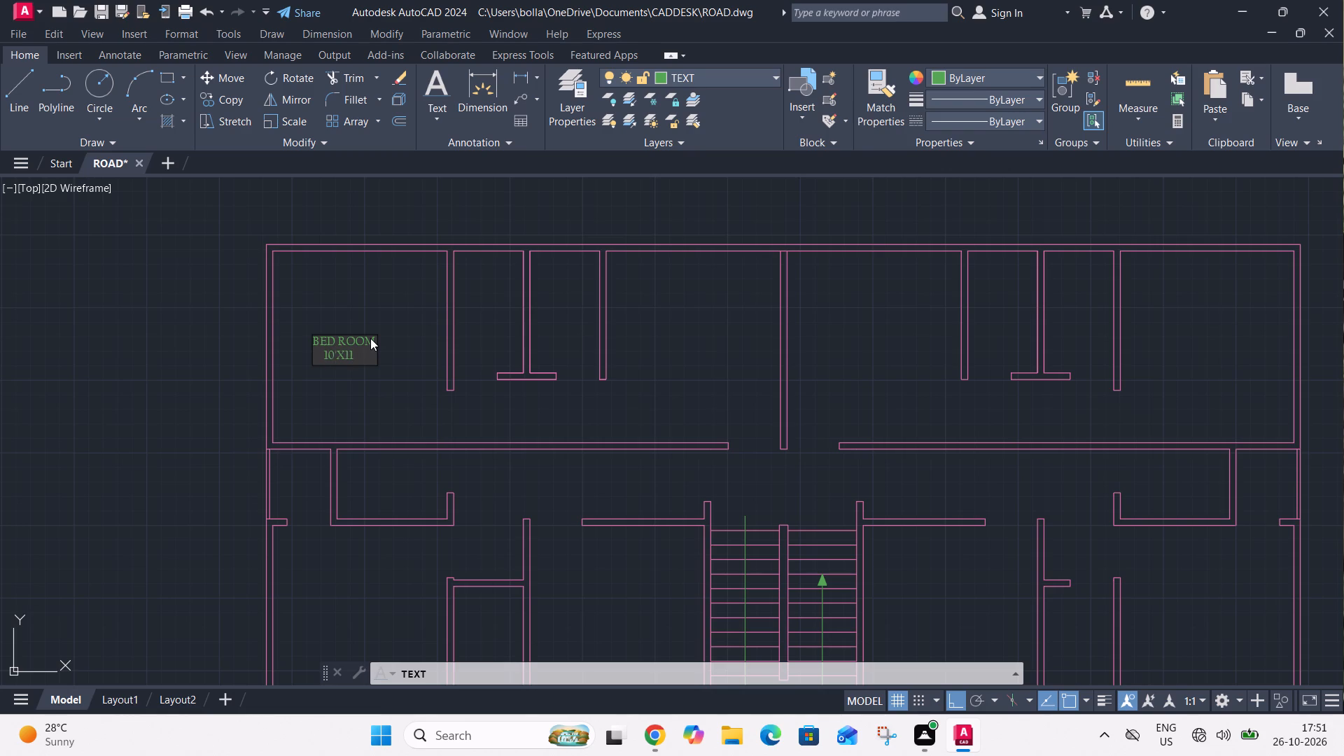
pyautogui.press("'")
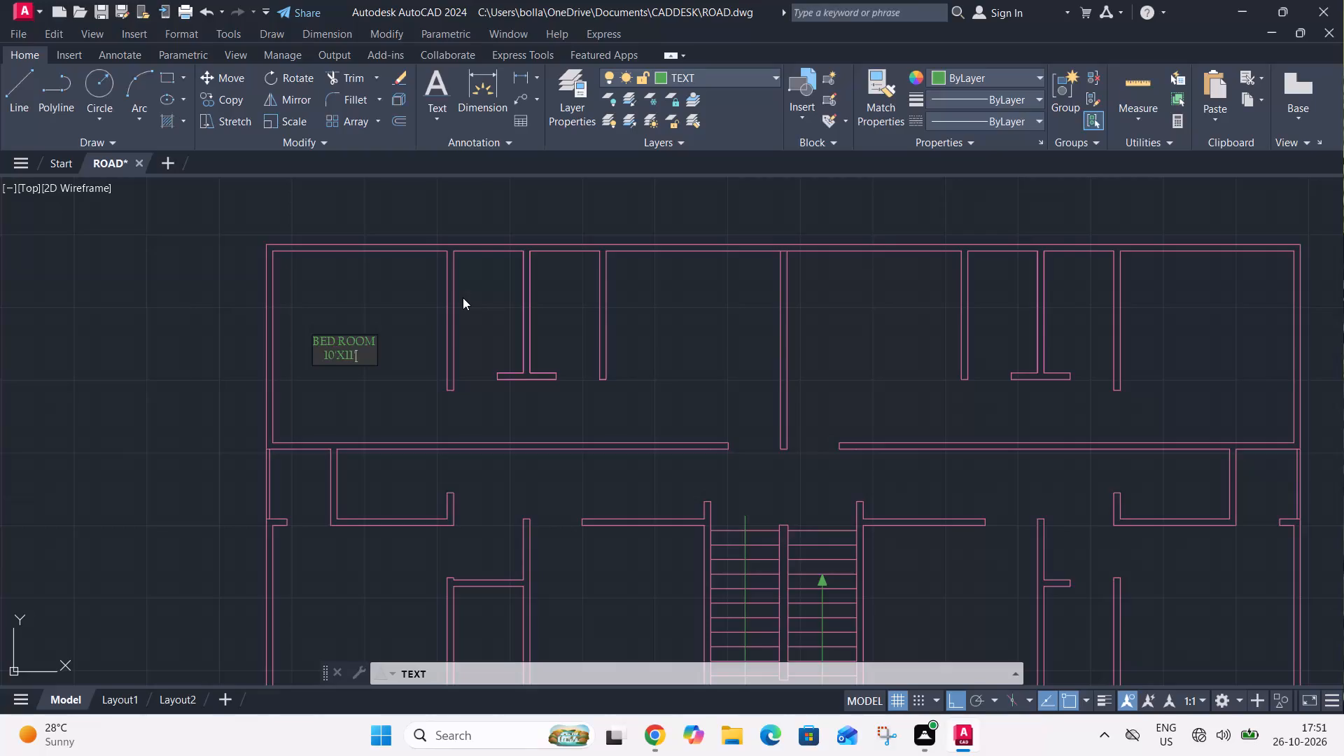
# Label the narrow room just right of the bedroom KIT, with 4'X7' on the line below.
pyautogui.scroll(2, 463, 297)
pyautogui.click(501, 264)
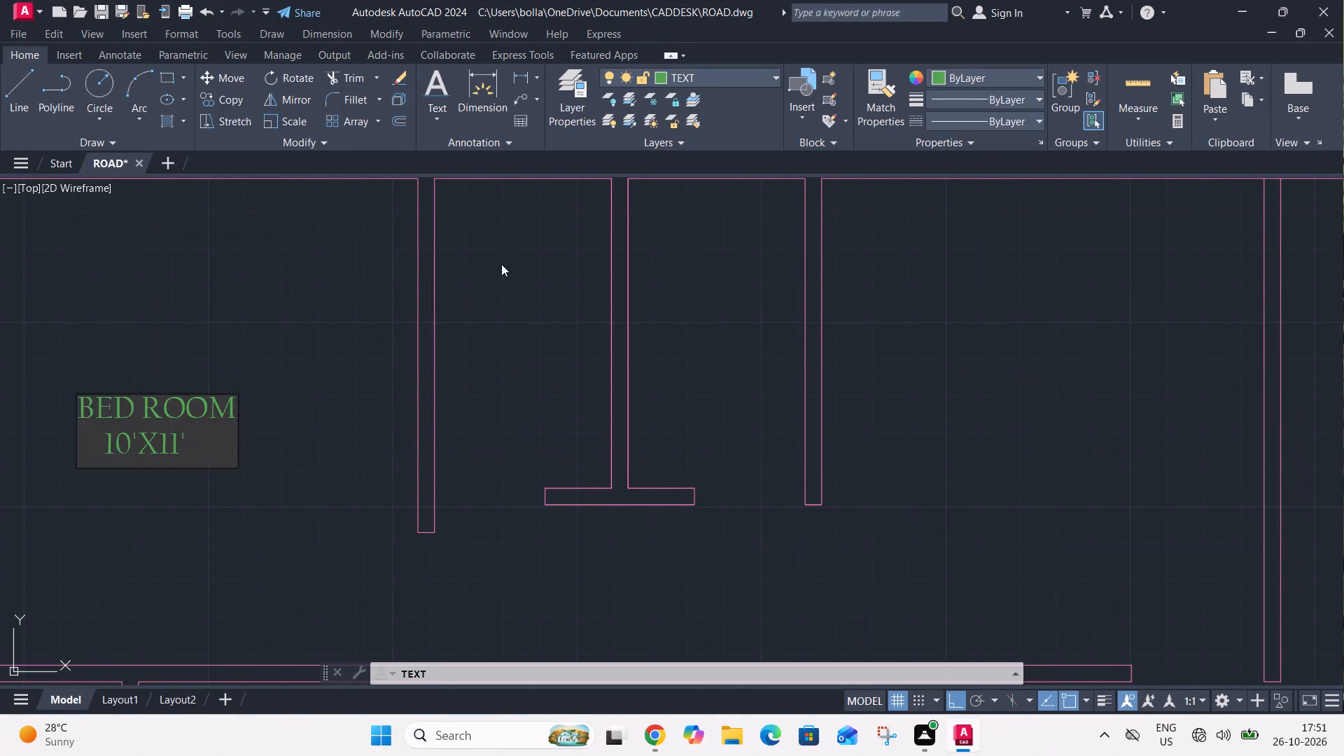
pyautogui.write('KIT')
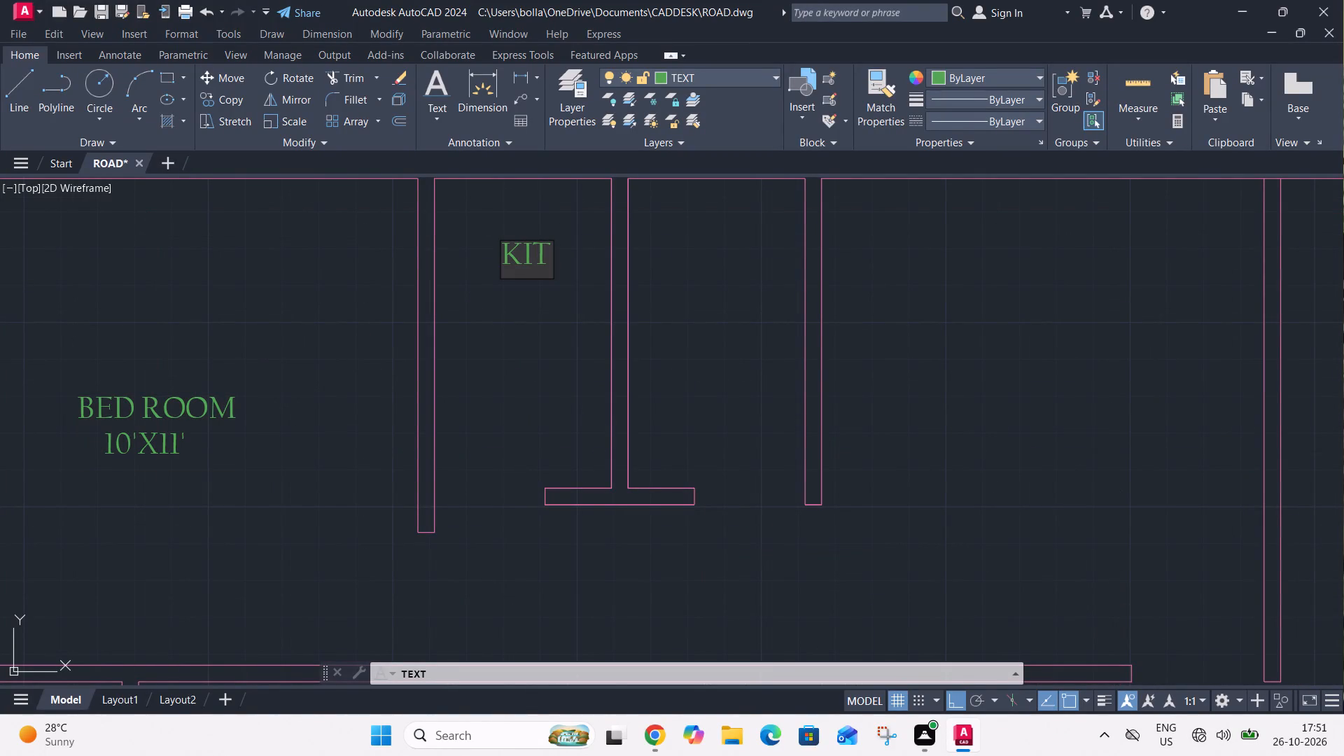
pyautogui.press('Return')
pyautogui.write("4'")
pyautogui.write("X7'")
# Label the narrow room just right of the upper kitchen TOILET, with 4'X7' on the line below.
pyautogui.scroll(-2, 501, 264)
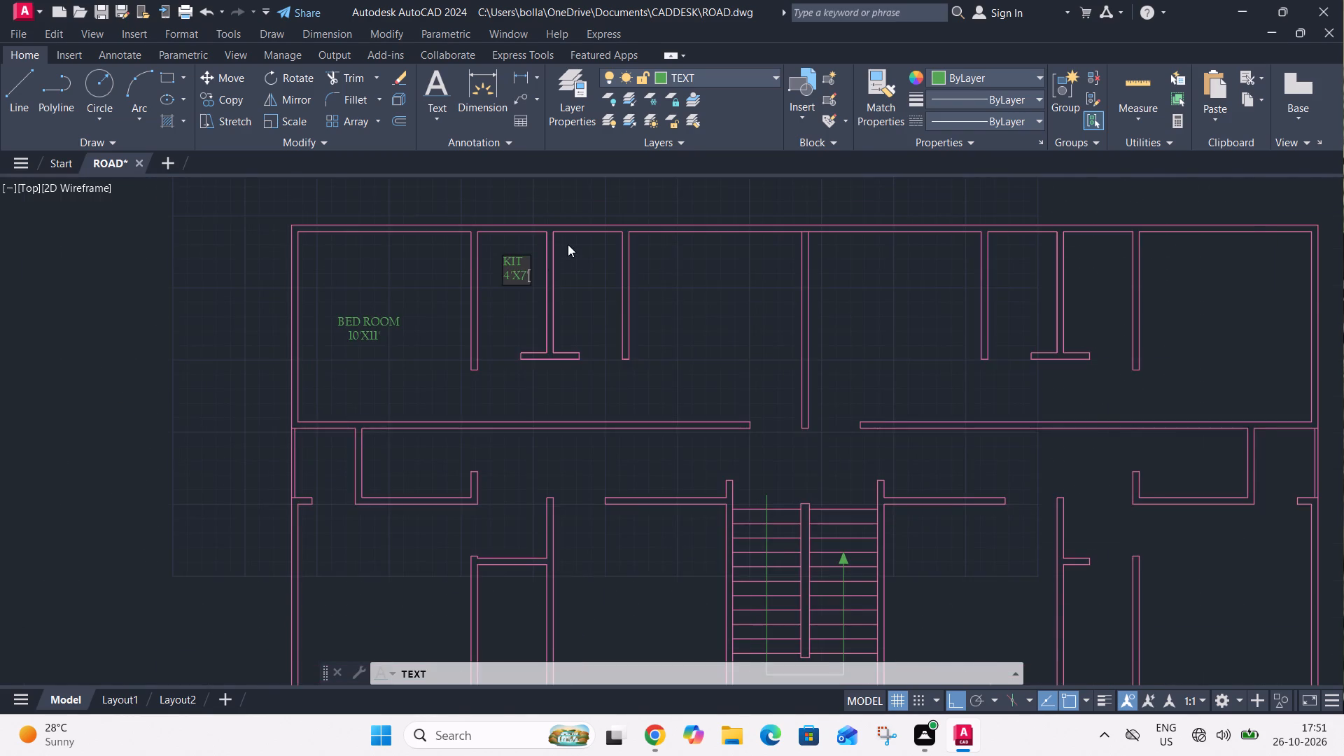
pyautogui.scroll(2, 568, 252)
pyautogui.click(567, 262)
pyautogui.write('TOILET')
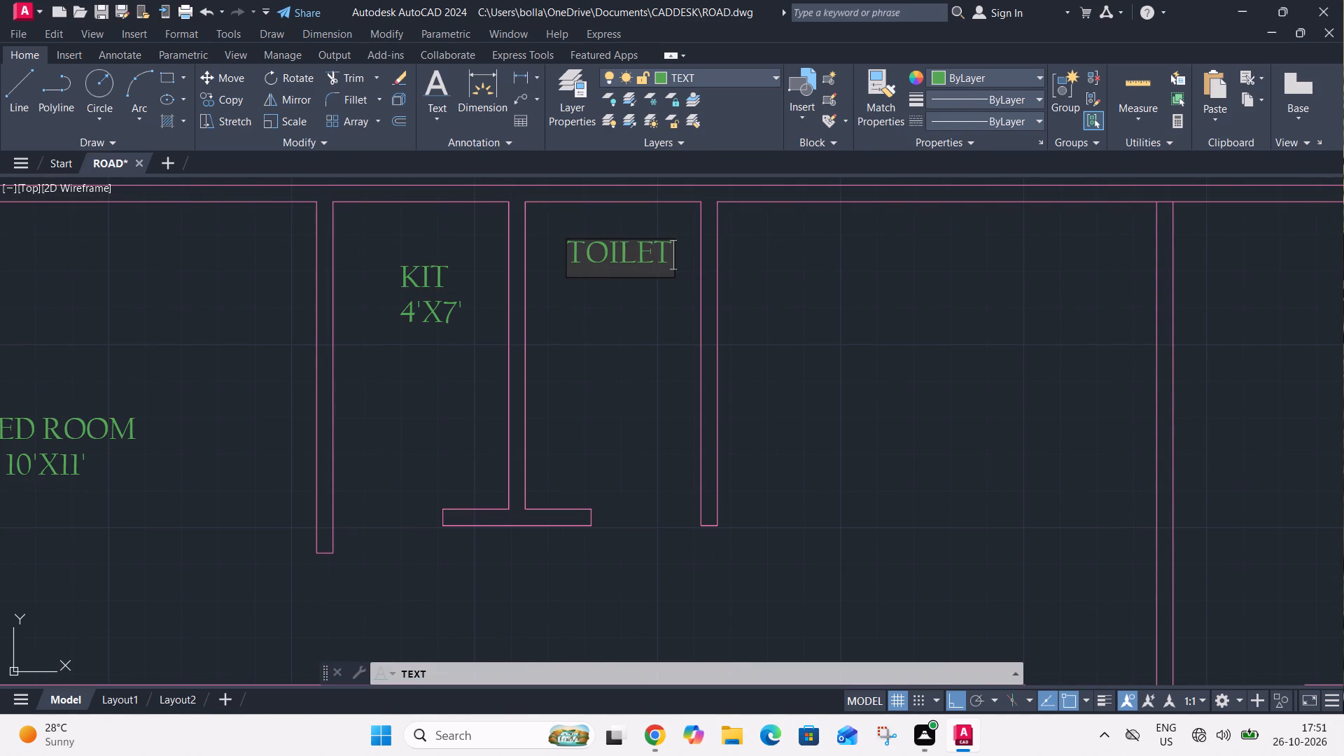
pyautogui.press('Return')
pyautogui.write("4'X7'")
# Label the large room between the upper toilet and the central wall DRAWING, with an indented 10'X11' on the line below.
pyautogui.scroll(-2, 567, 262)
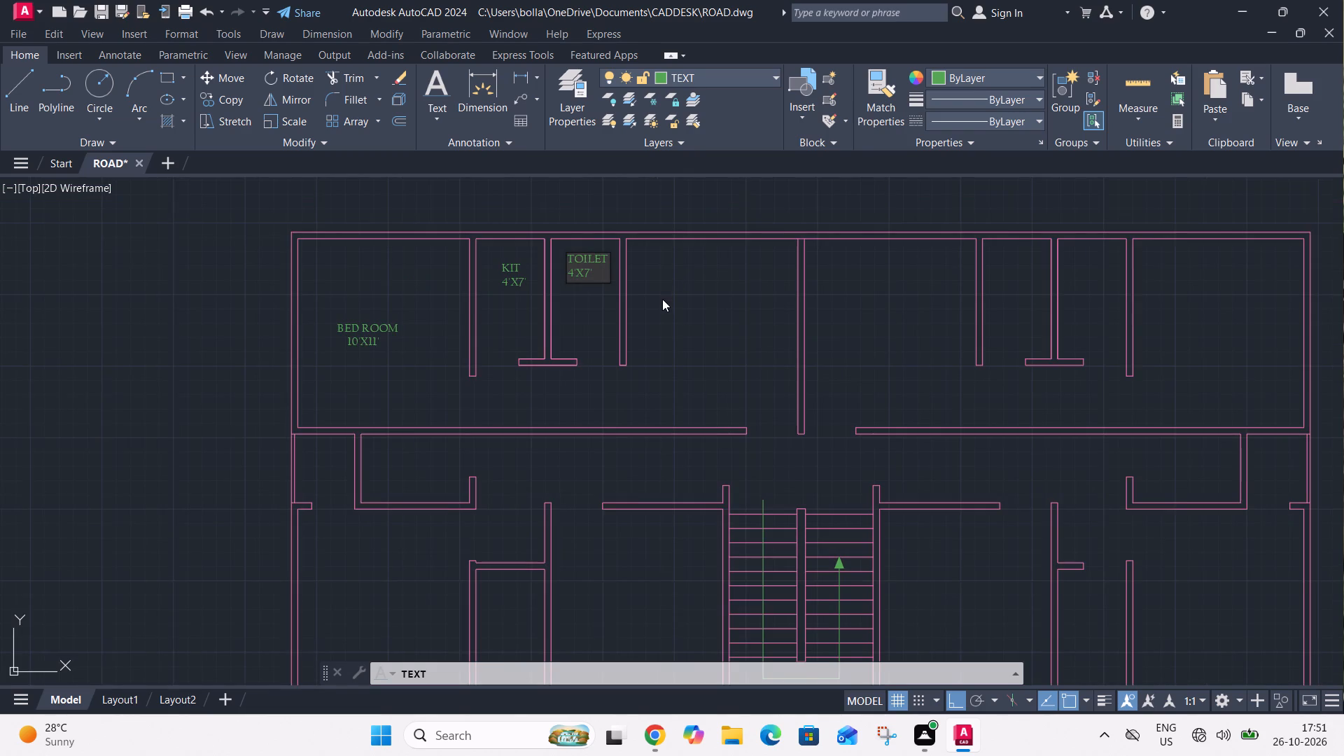
pyautogui.scroll(2, 662, 299)
pyautogui.click(672, 323)
pyautogui.write('DRAW')
pyautogui.write('ING')
pyautogui.press('Return')
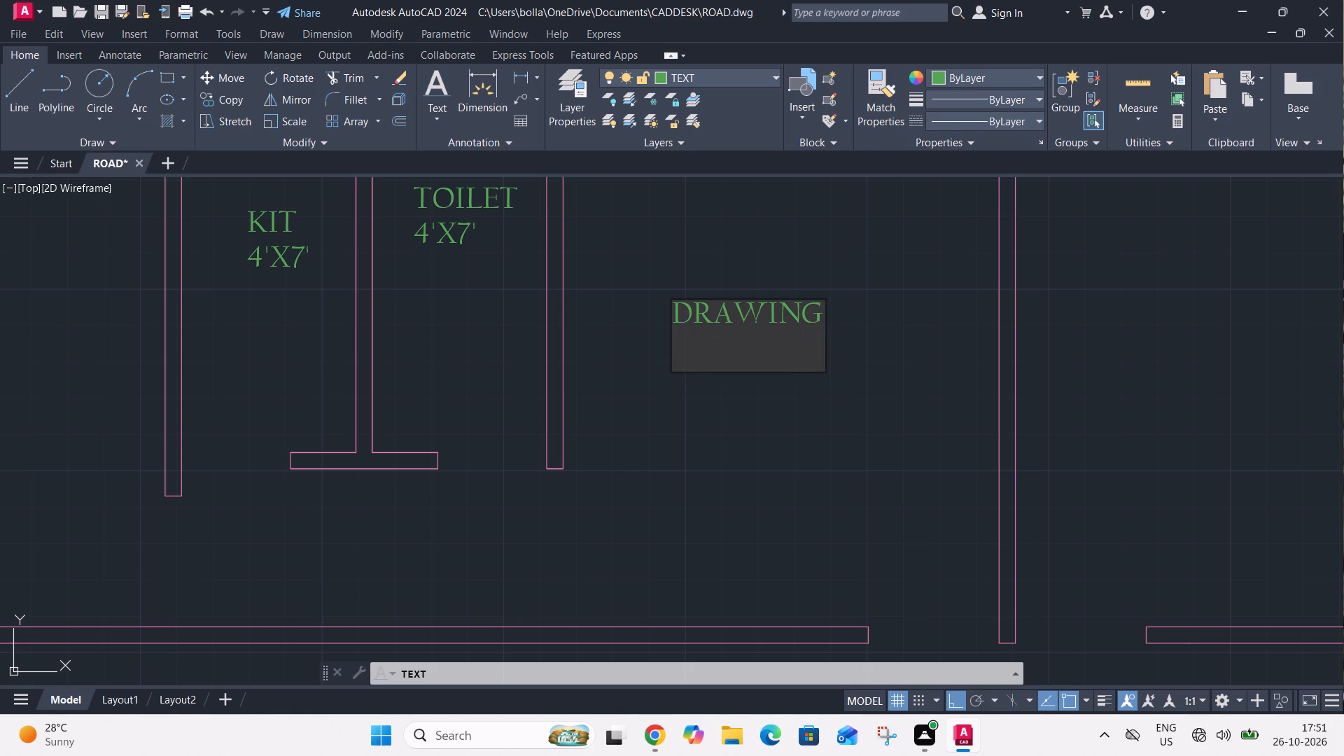
pyautogui.press('1')
pyautogui.press('BackSpace')
pyautogui.press('space')
pyautogui.press('space')
pyautogui.write("10'X11'")
# Label the small space below the top-left bedroom, against the outer wall, VER, with 3'-6"X4' on the line below.
pyautogui.scroll(-2, 672, 324)
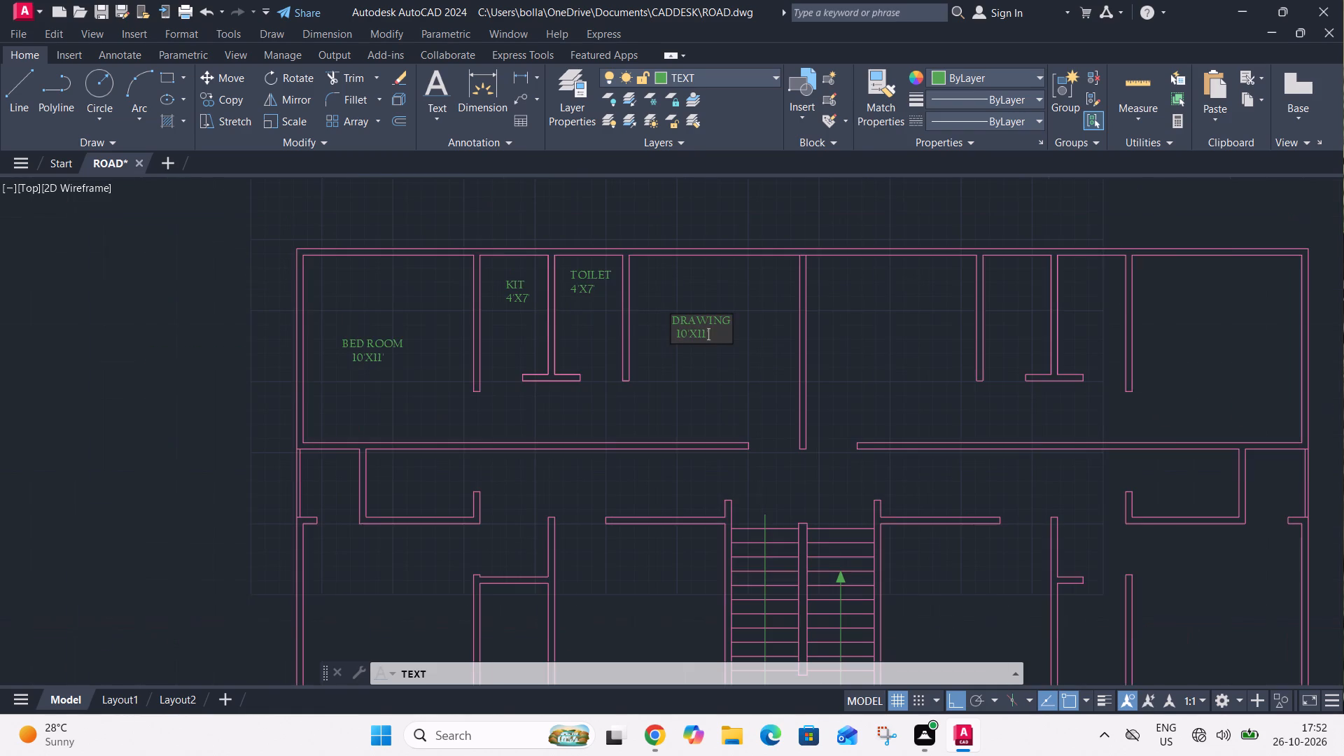
pyautogui.scroll(1, 862, 302)
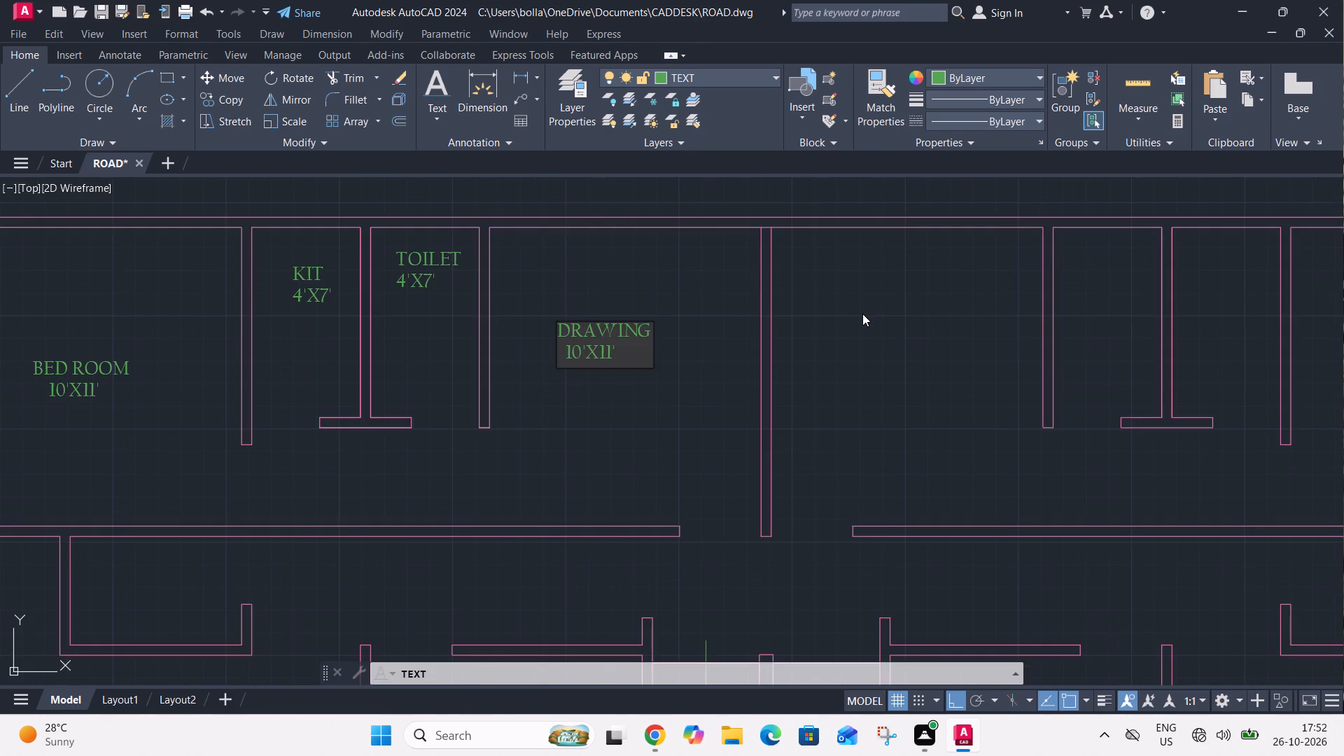
pyautogui.scroll(-1, 862, 314)
pyautogui.moveTo(867, 316); pyautogui.dragTo(654, 354, button='middle')
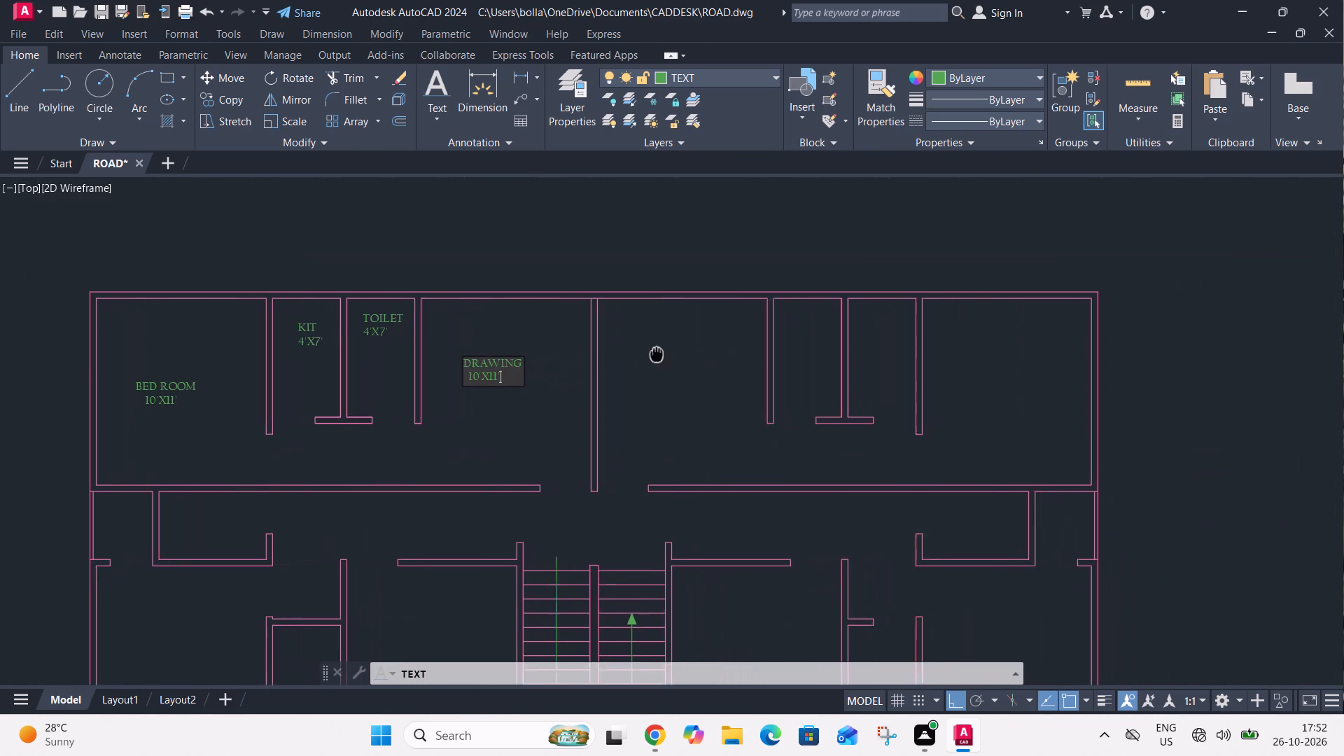
pyautogui.moveTo(654, 354); pyautogui.dragTo(633, 355, button='middle')
pyautogui.scroll(-1, 642, 332)
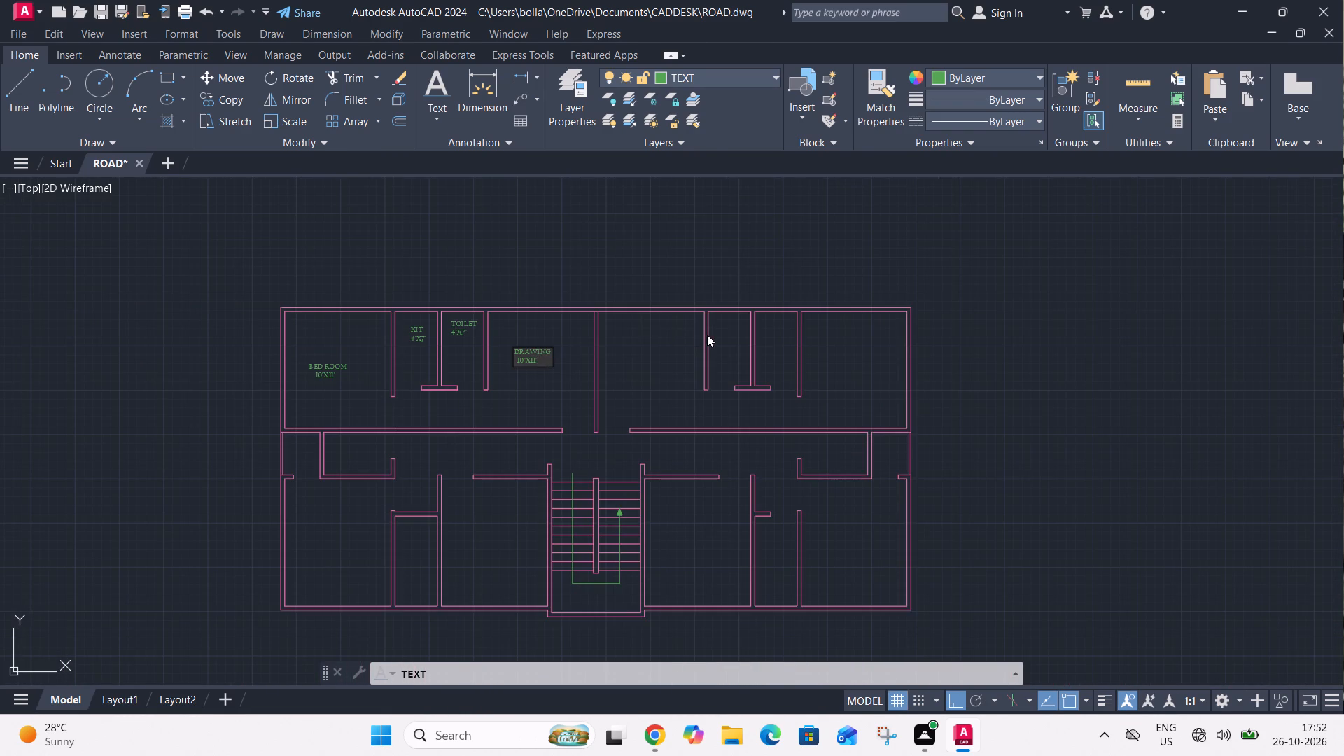
pyautogui.moveTo(707, 335); pyautogui.dragTo(653, 335, button='middle')
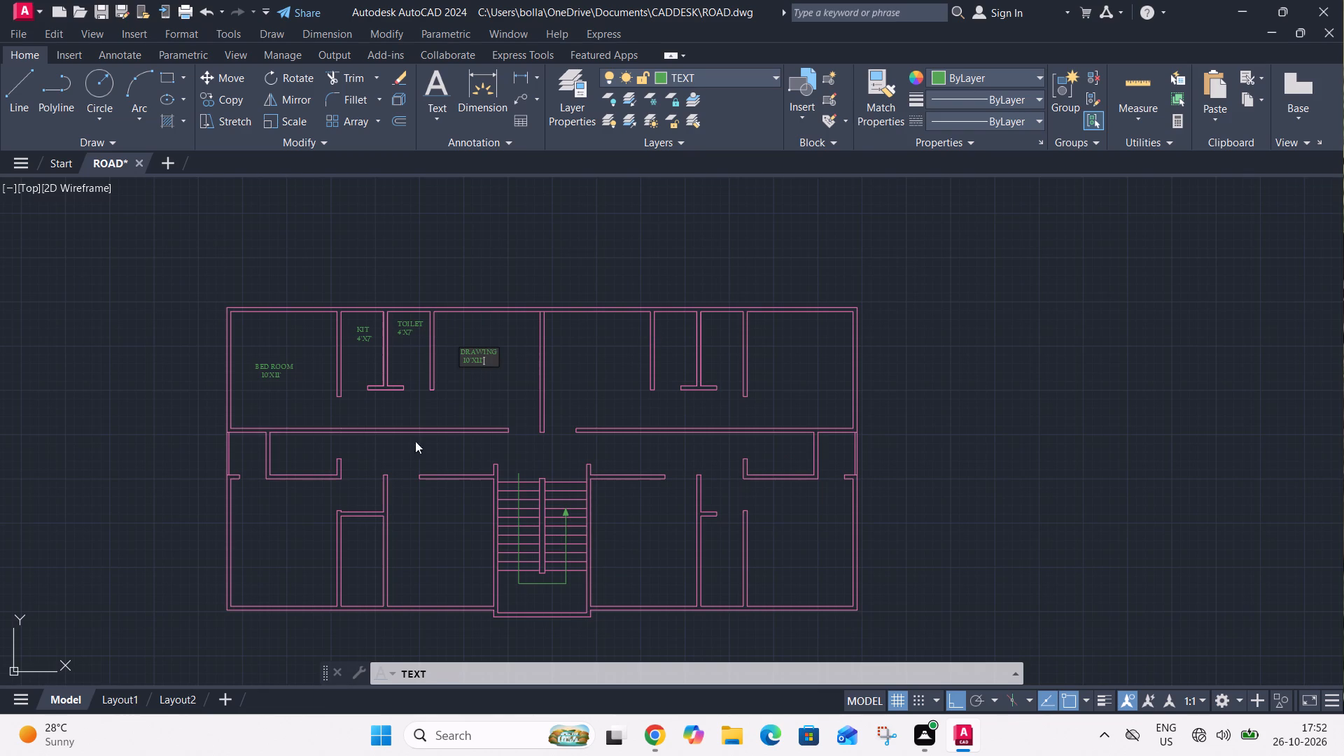
pyautogui.scroll(5, 223, 452)
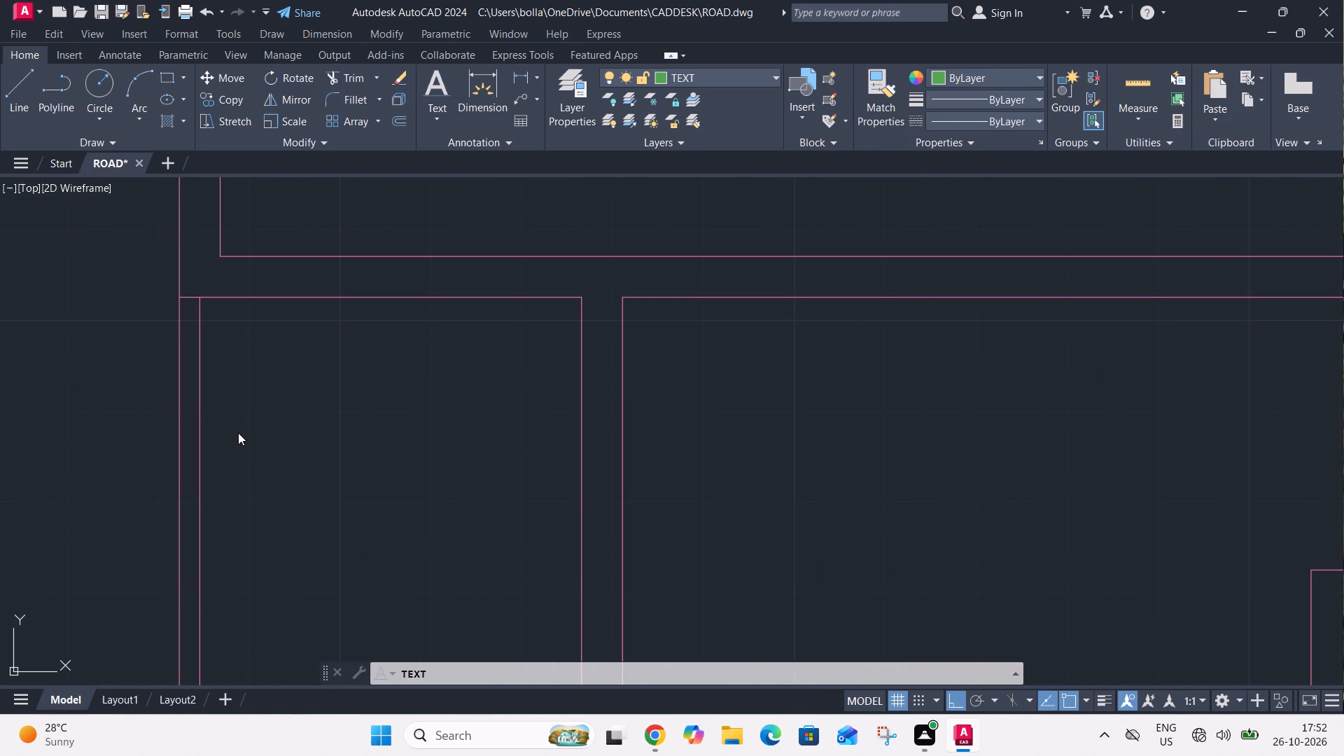
pyautogui.click(265, 435)
pyautogui.write('VER')
pyautogui.press('Return')
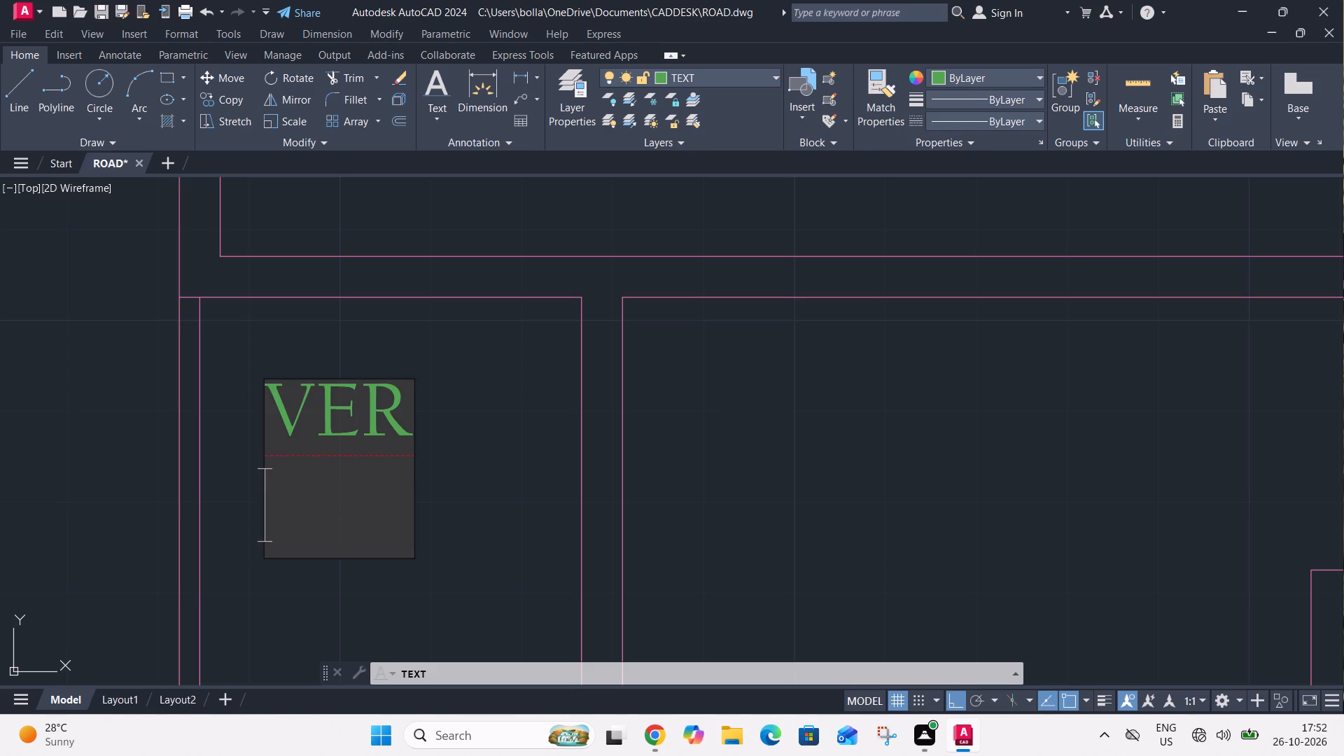
pyautogui.write('3\'-6"')
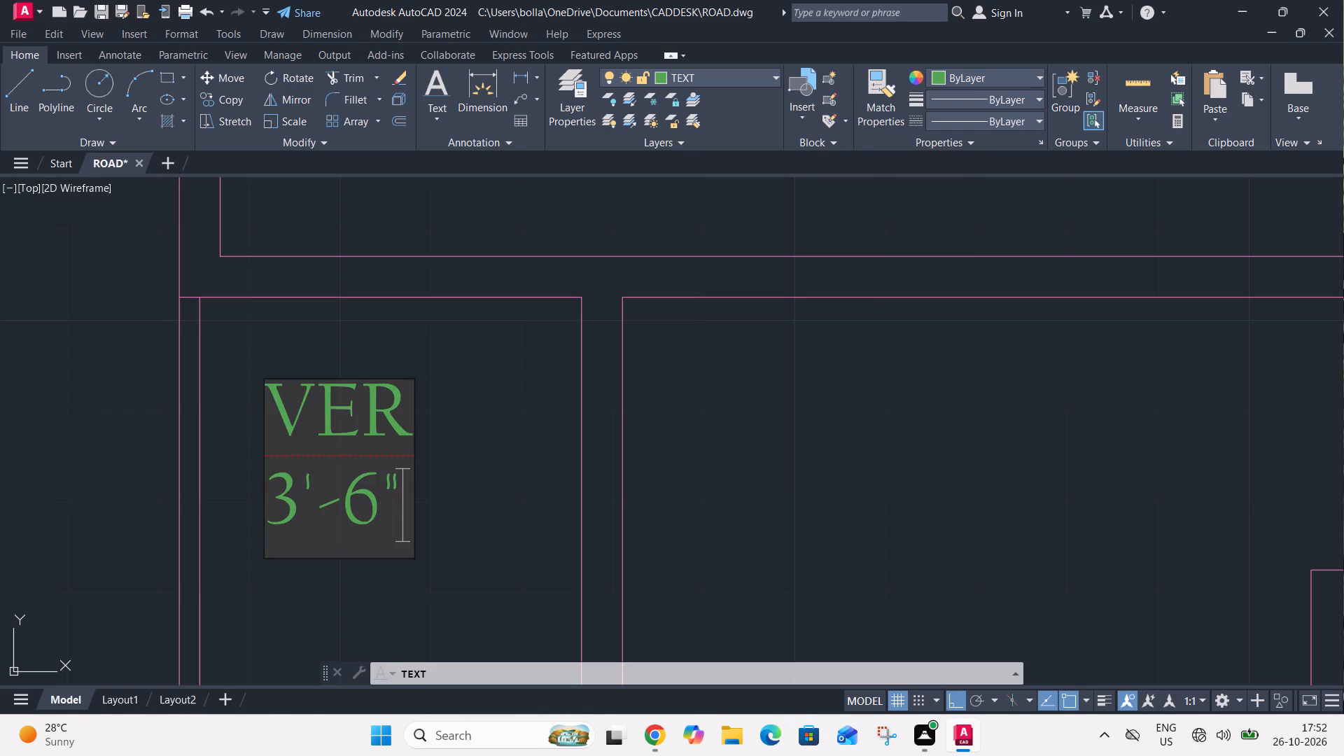
pyautogui.press('x')
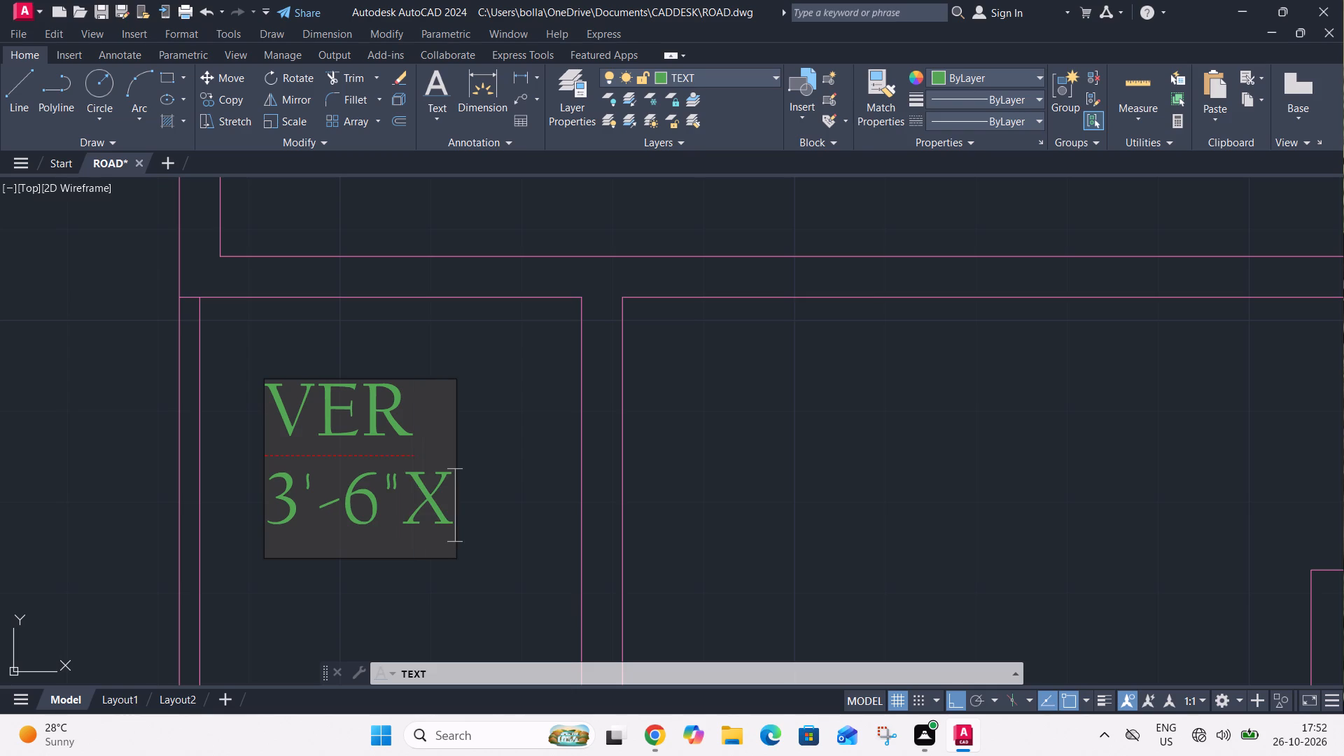
pyautogui.write("4'")
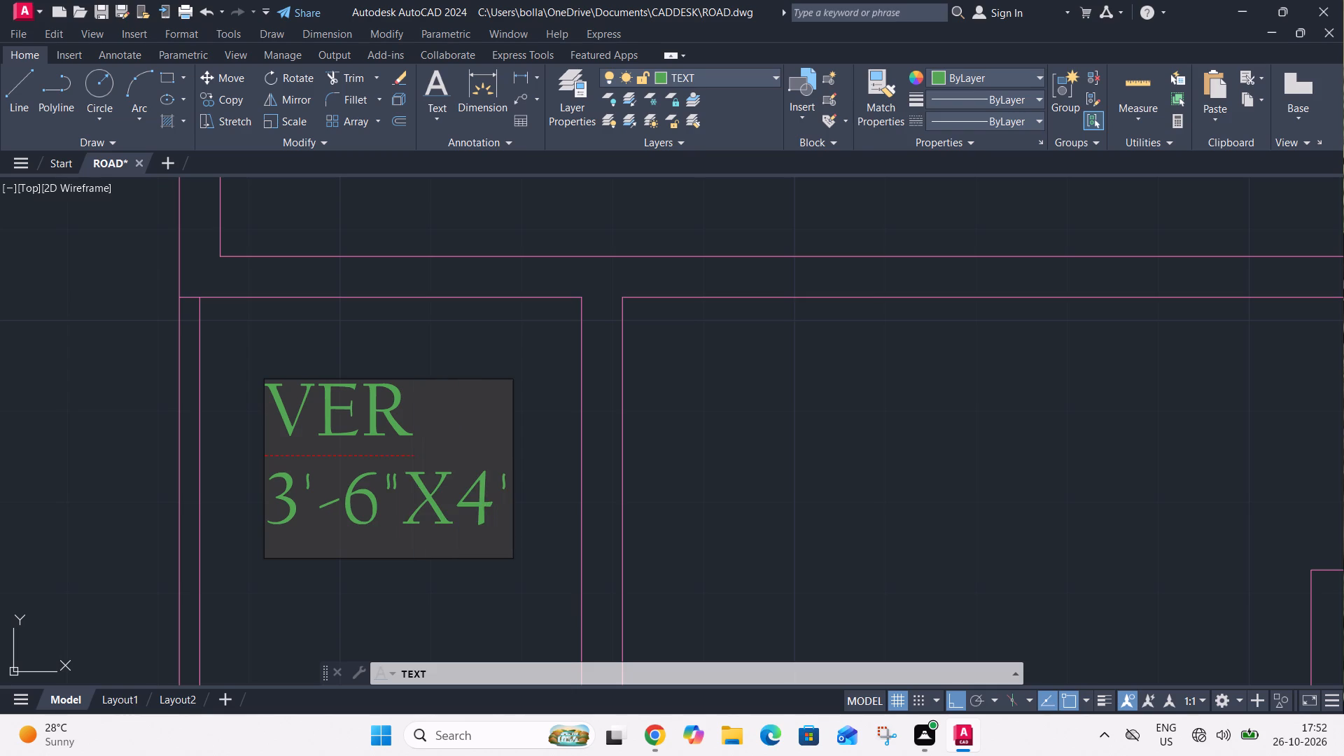
# Label the room just right of the VER space TOILET, with 6'X4' on the line below.
pyautogui.scroll(-3, 272, 428)
pyautogui.scroll(2, 395, 434)
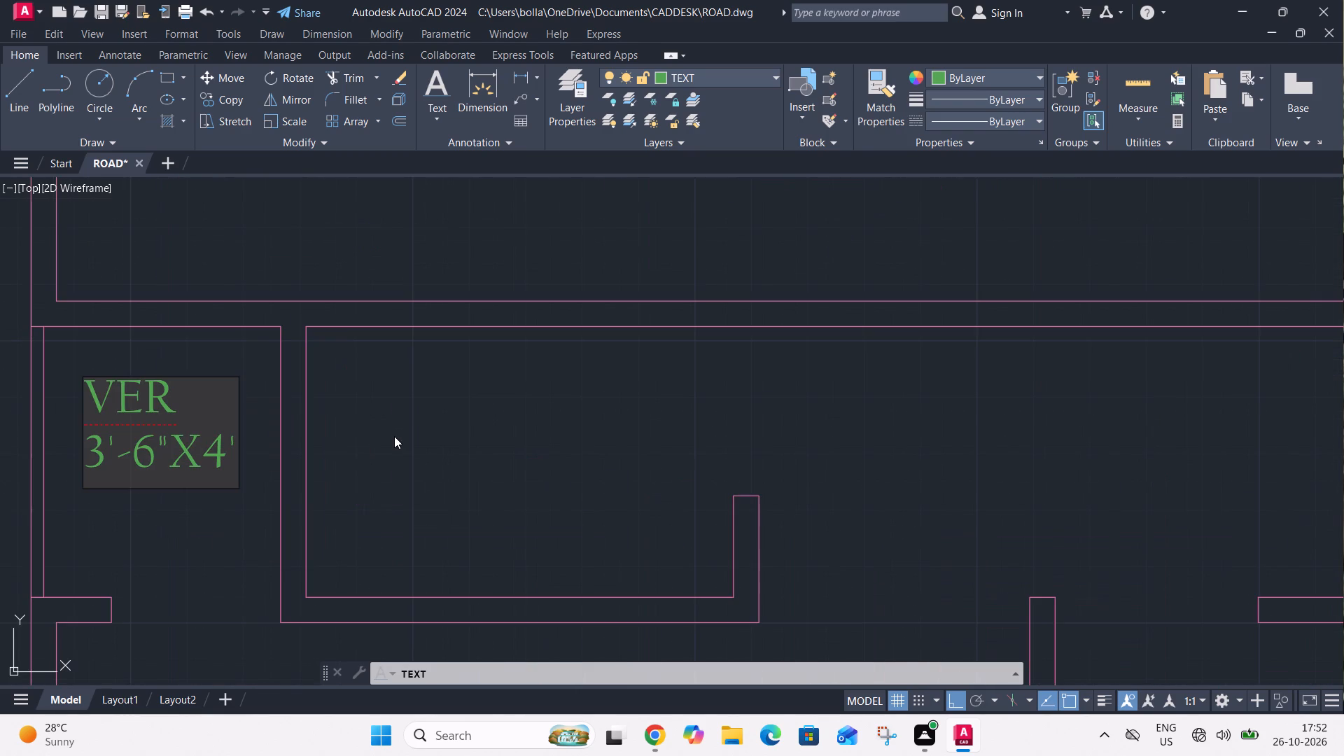
pyautogui.click(394, 436)
pyautogui.write('TOILET')
pyautogui.press('Return')
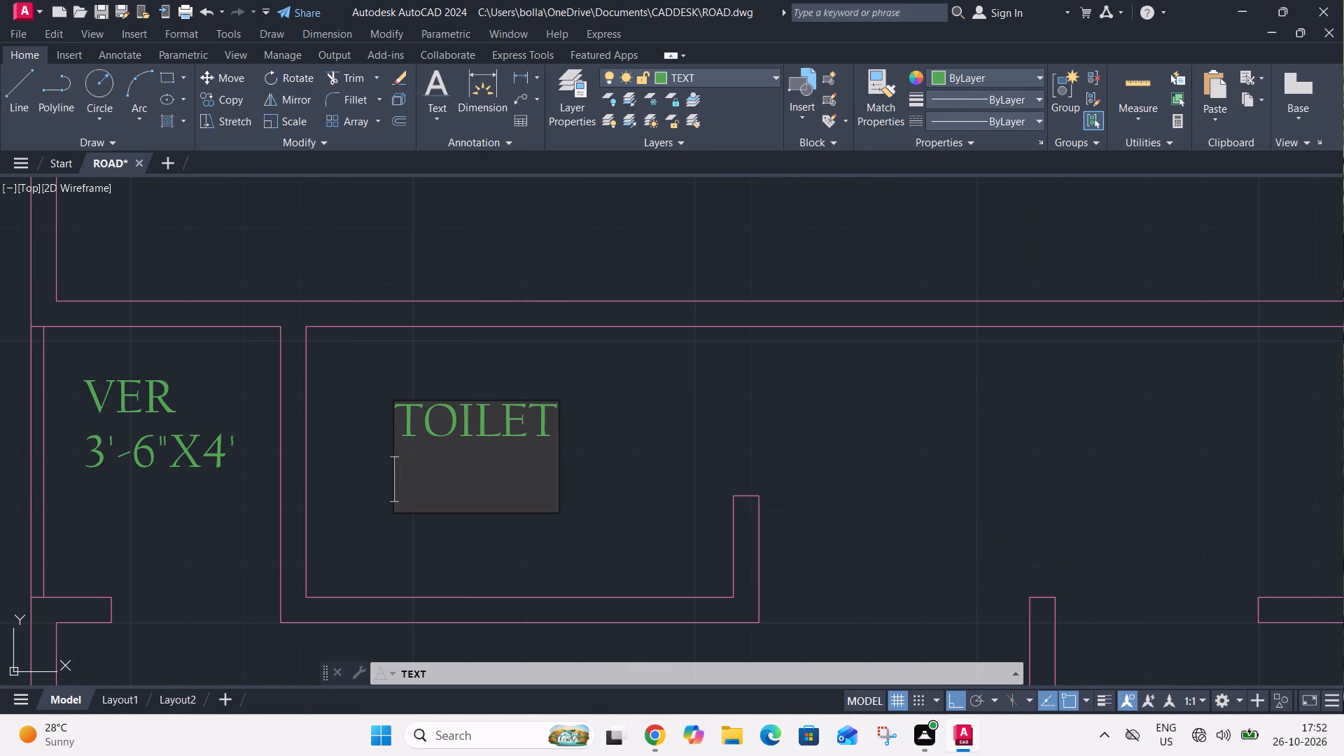
pyautogui.write("6'")
pyautogui.write("X4'")
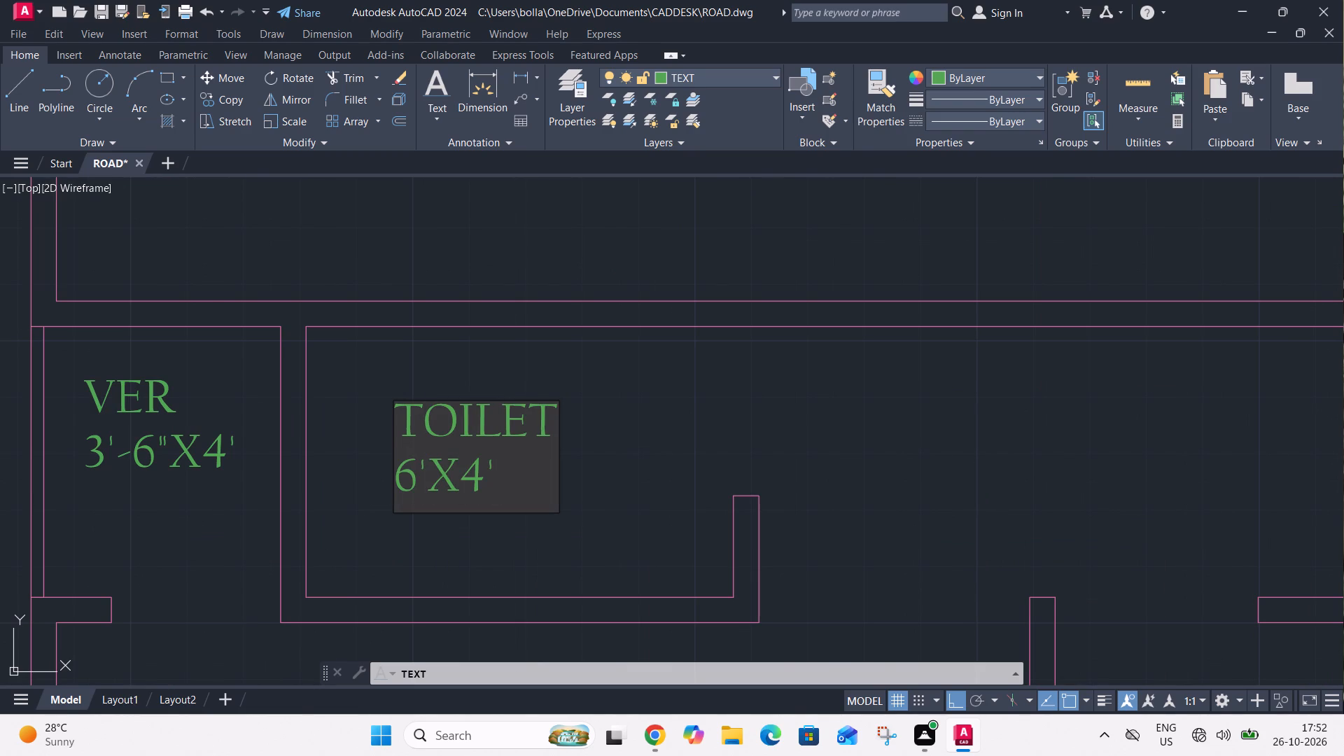
# Label the plan's lower-left room BED ROOM, with an indented 10'X12' on the line below.
pyautogui.scroll(-4, 391, 412)
pyautogui.scroll(2, 382, 485)
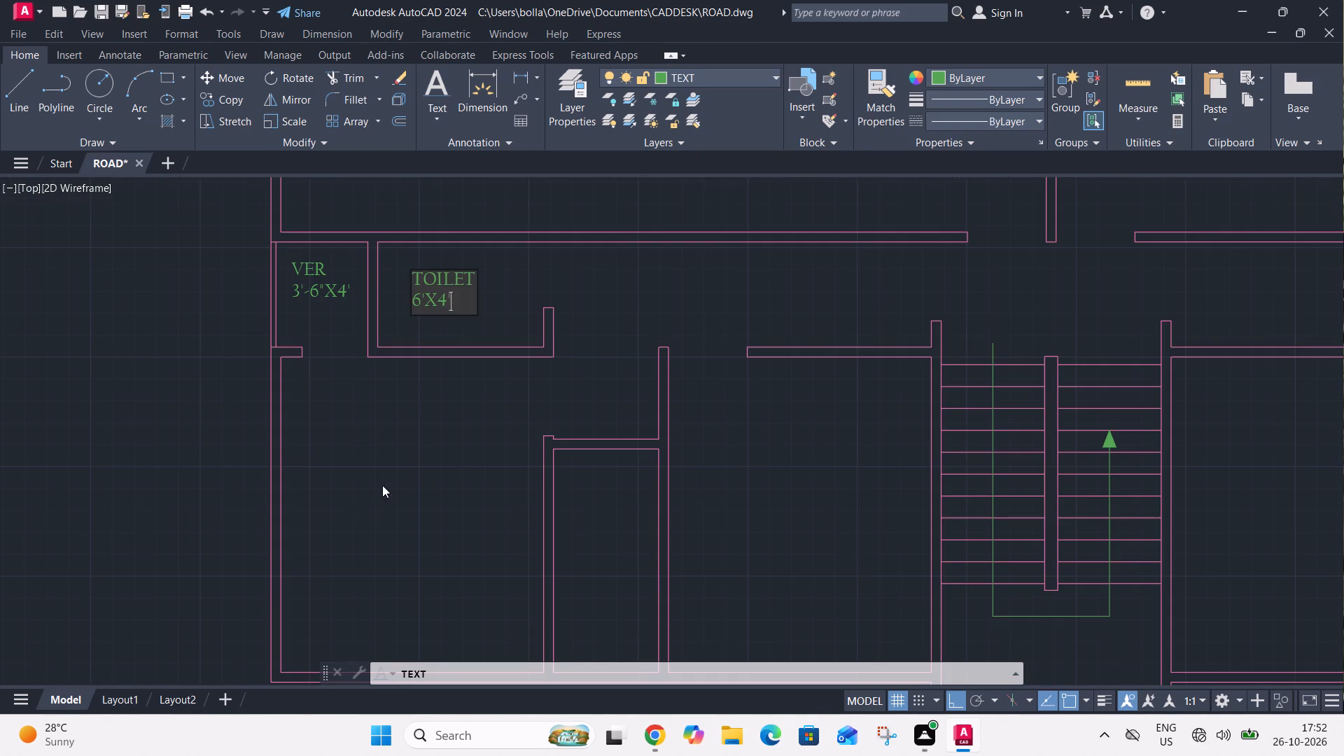
pyautogui.click(352, 503)
pyautogui.click(353, 517)
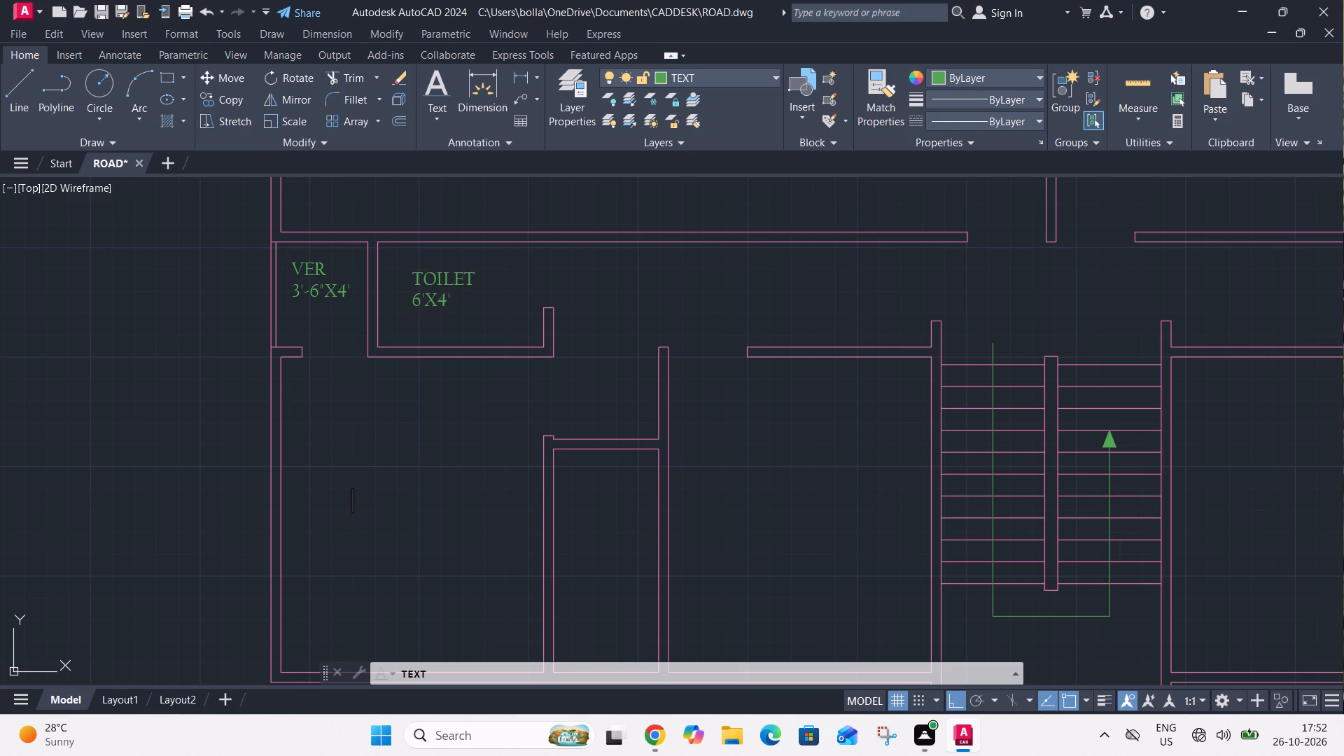
pyautogui.write('BED ROOM')
pyautogui.press('Return')
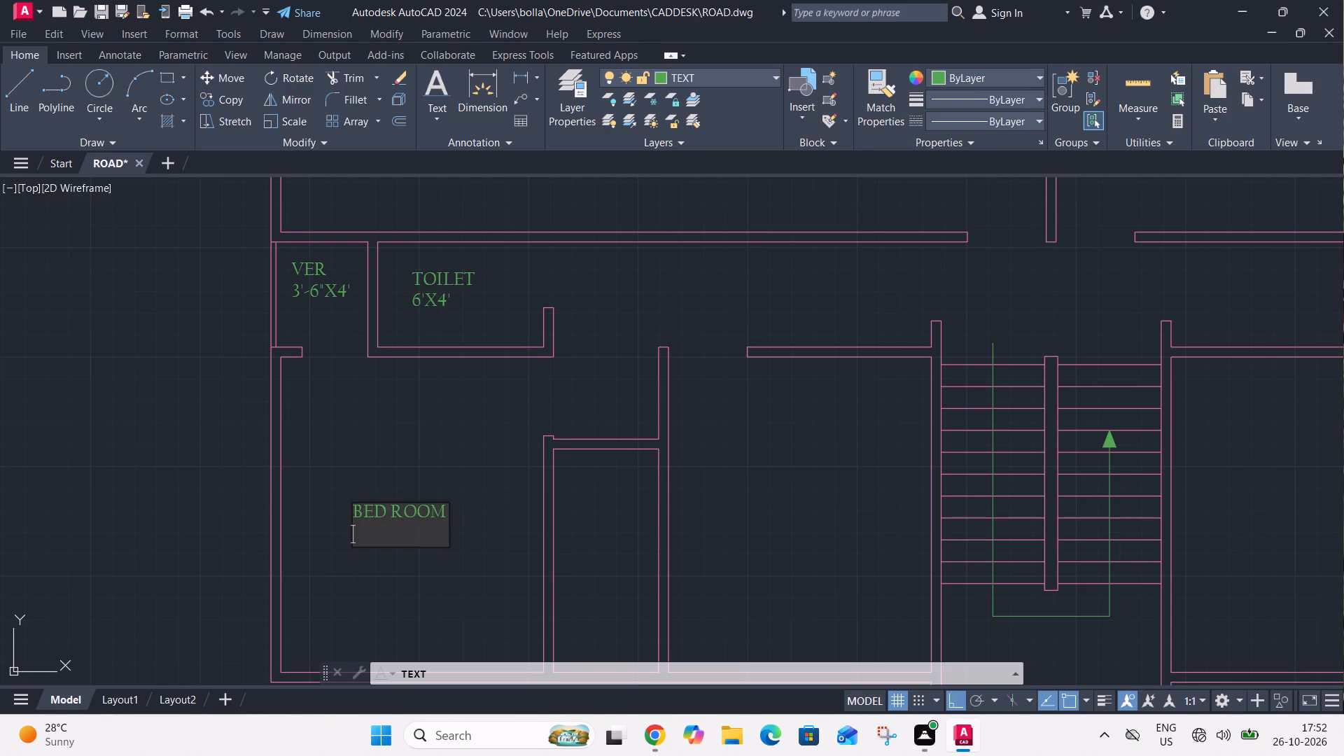
pyautogui.press('space')
pyautogui.press('space')
pyautogui.press('space')
pyautogui.press('space')
pyautogui.write("10'")
pyautogui.write("X12'")
# Label the narrow room just right of the lower-left bedroom KIT, with 4'X8'-6" on the line below.
pyautogui.click(568, 535)
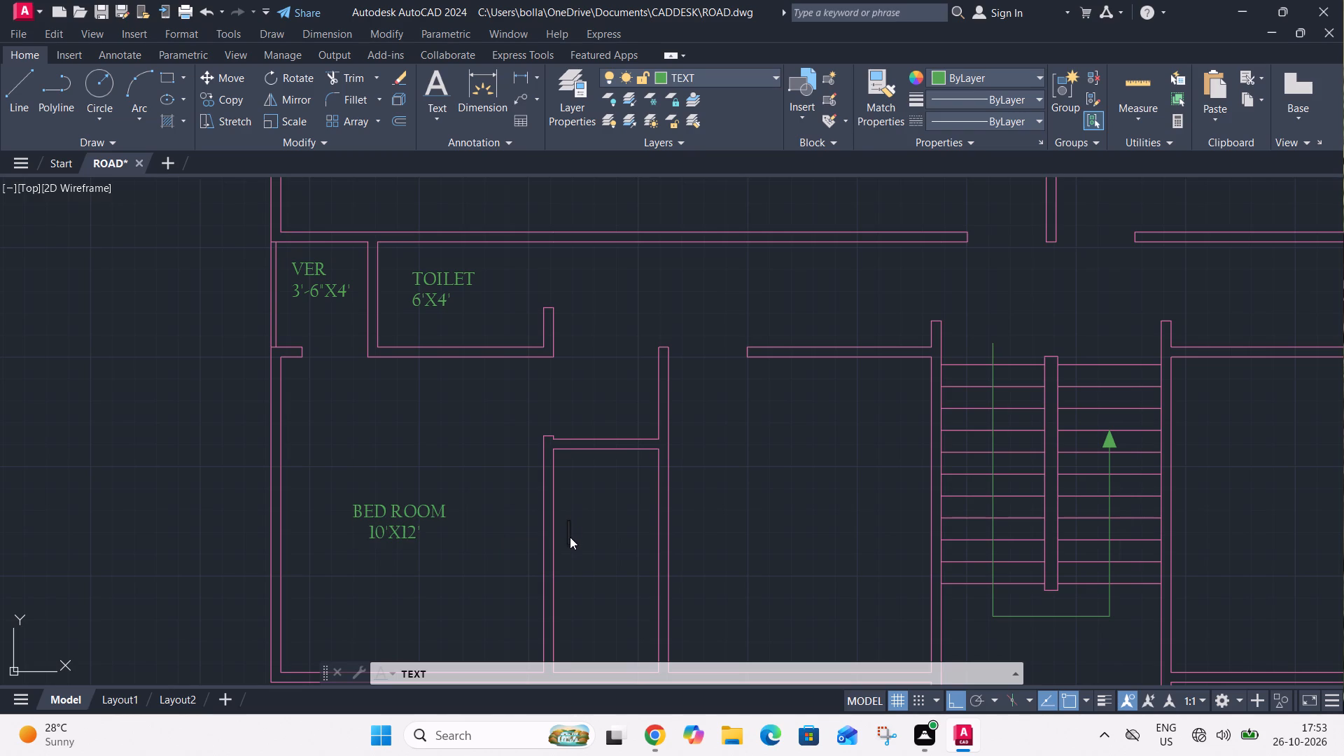
pyautogui.write('KIT')
pyautogui.press('space')
pyautogui.write("4'")
pyautogui.press('BackSpace')
pyautogui.press('BackSpace')
pyautogui.press('Return')
pyautogui.write("4'")
pyautogui.press('x')
pyautogui.write('8\'-6"')
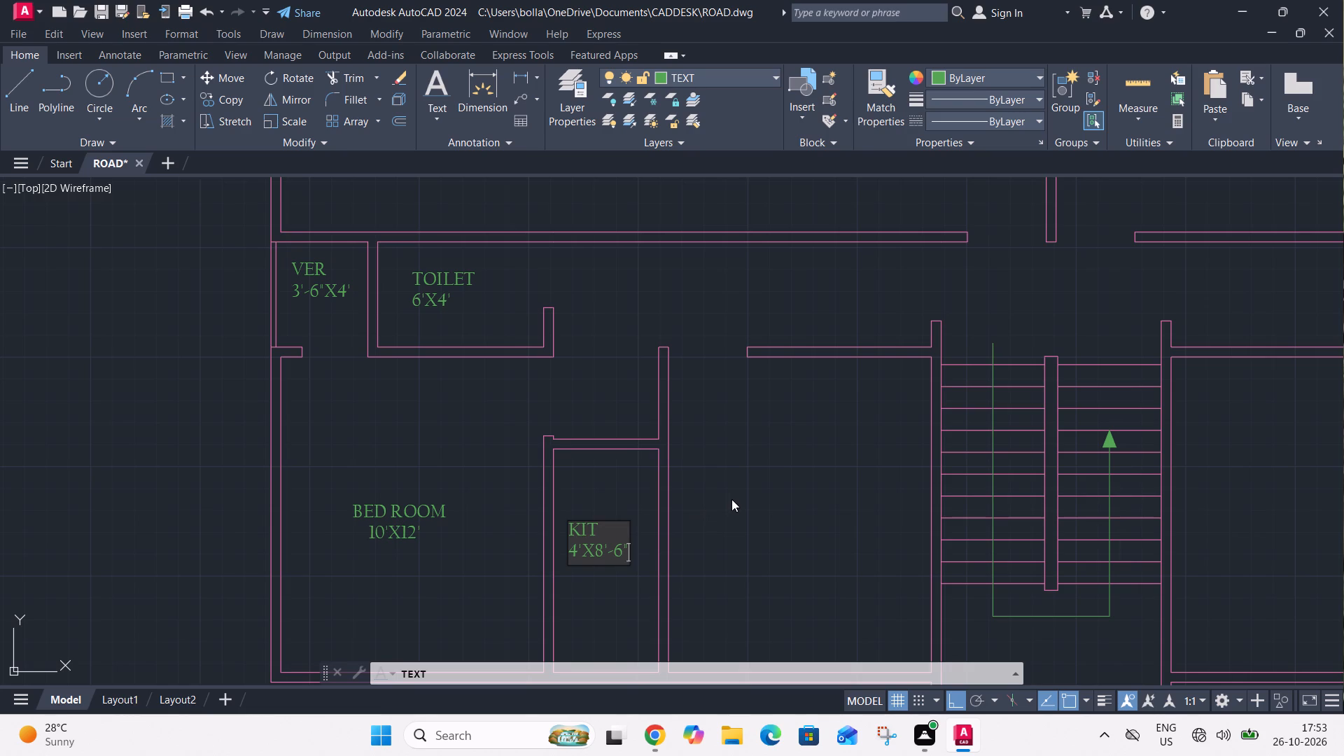
pyautogui.moveTo(731, 499); pyautogui.dragTo(472, 522, button='middle')
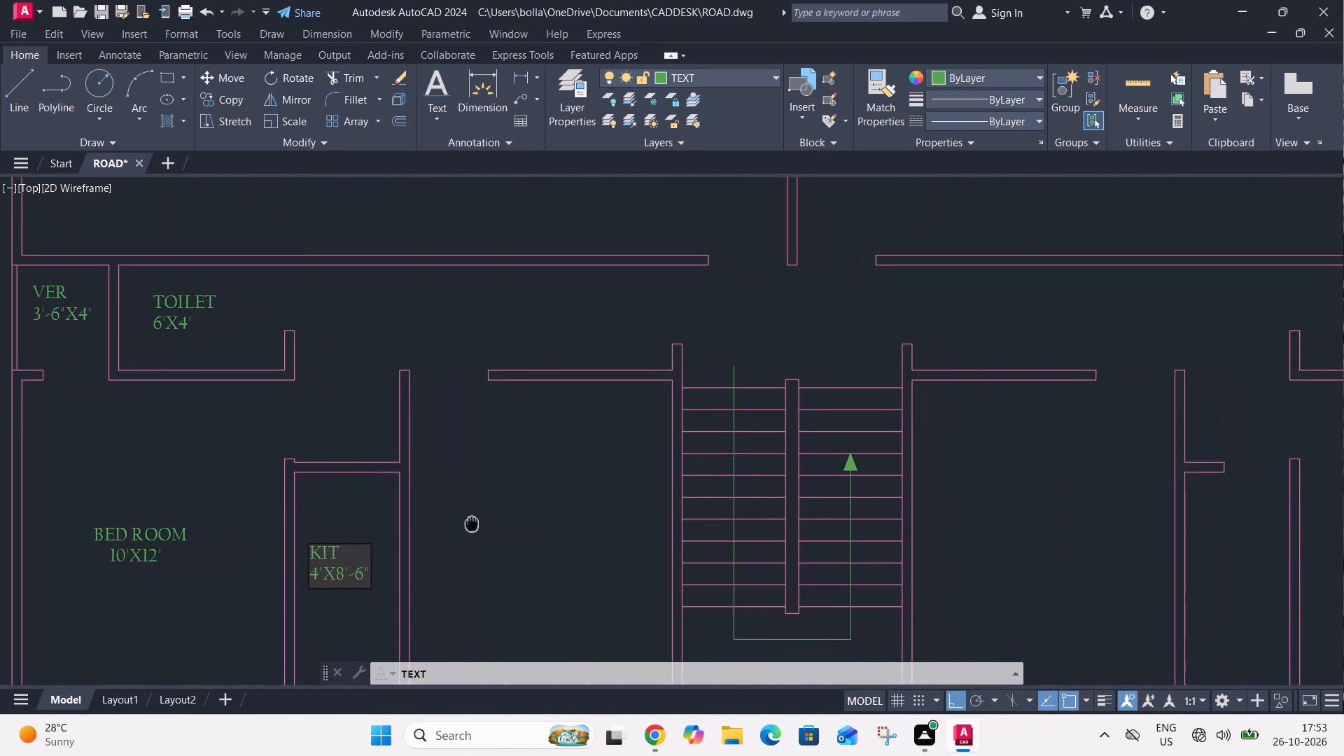
pyautogui.moveTo(472, 522); pyautogui.dragTo(414, 413, button='middle')
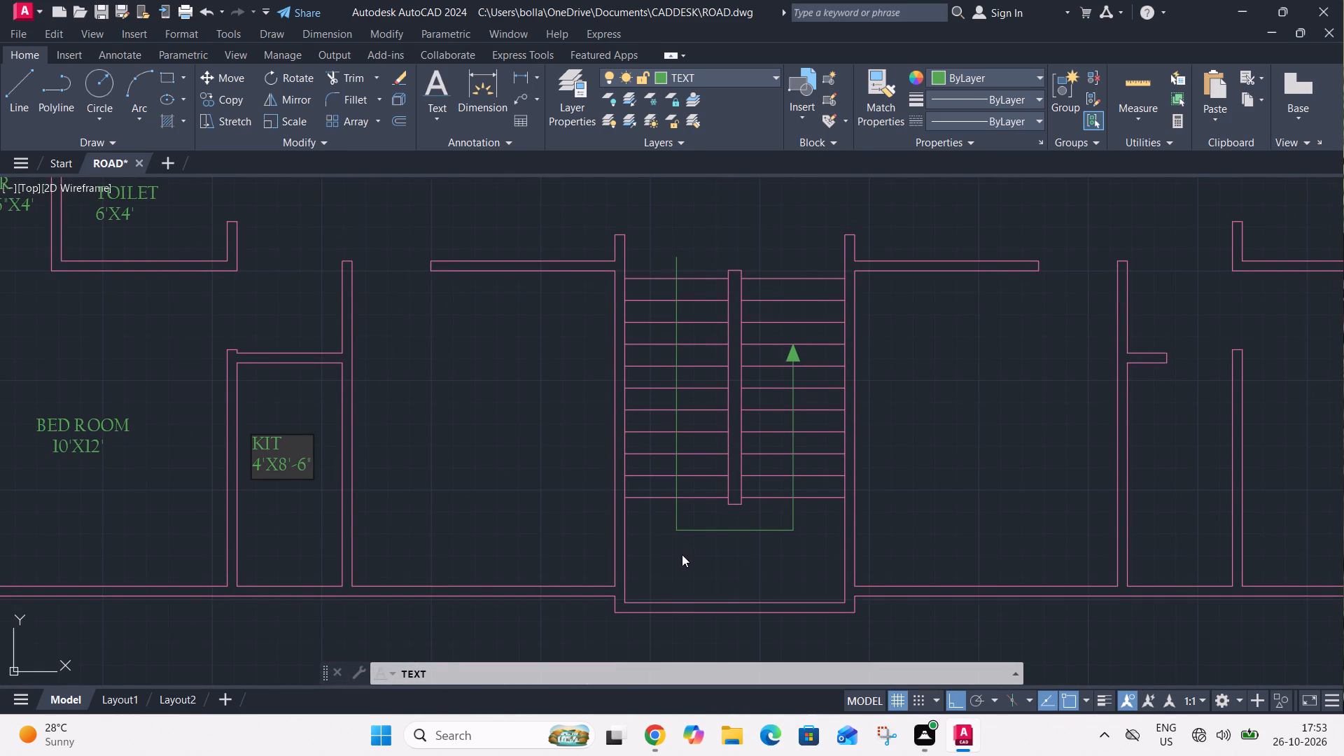
# Label the landing space below the stair flights STAIR, with 8'X17' on the line below.
pyautogui.click(682, 554)
pyautogui.write('STAIR')
pyautogui.press('Return')
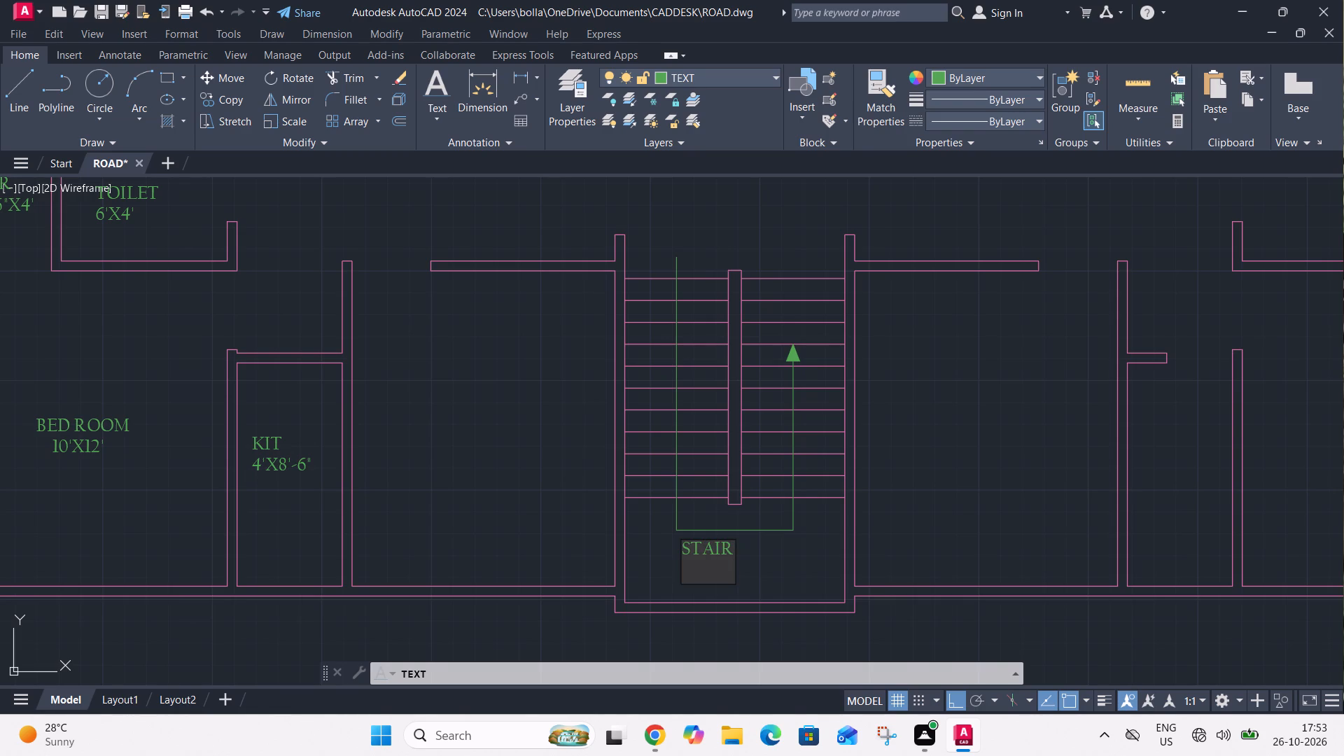
pyautogui.press('8')
pyautogui.press("'")
pyautogui.write("X17'")
pyautogui.scroll(-3, 678, 549)
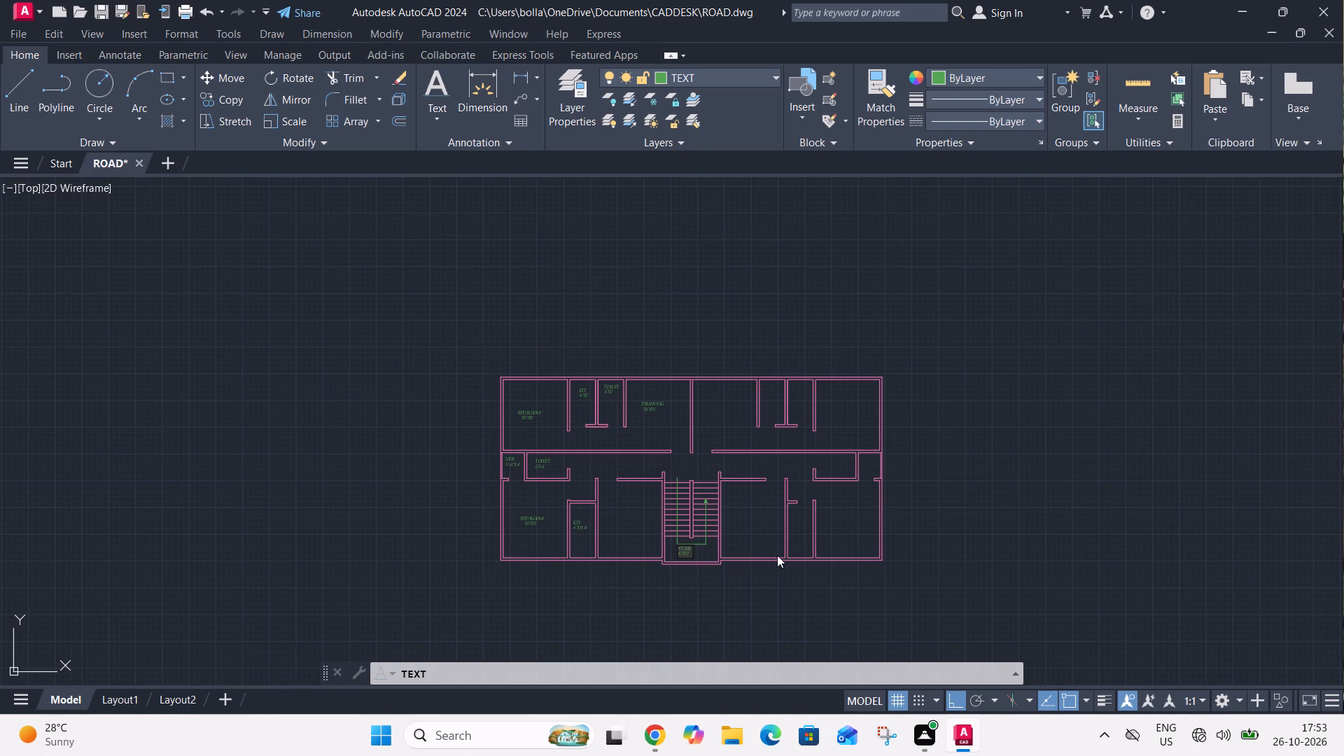
pyautogui.click(908, 540)
pyautogui.press('Return')
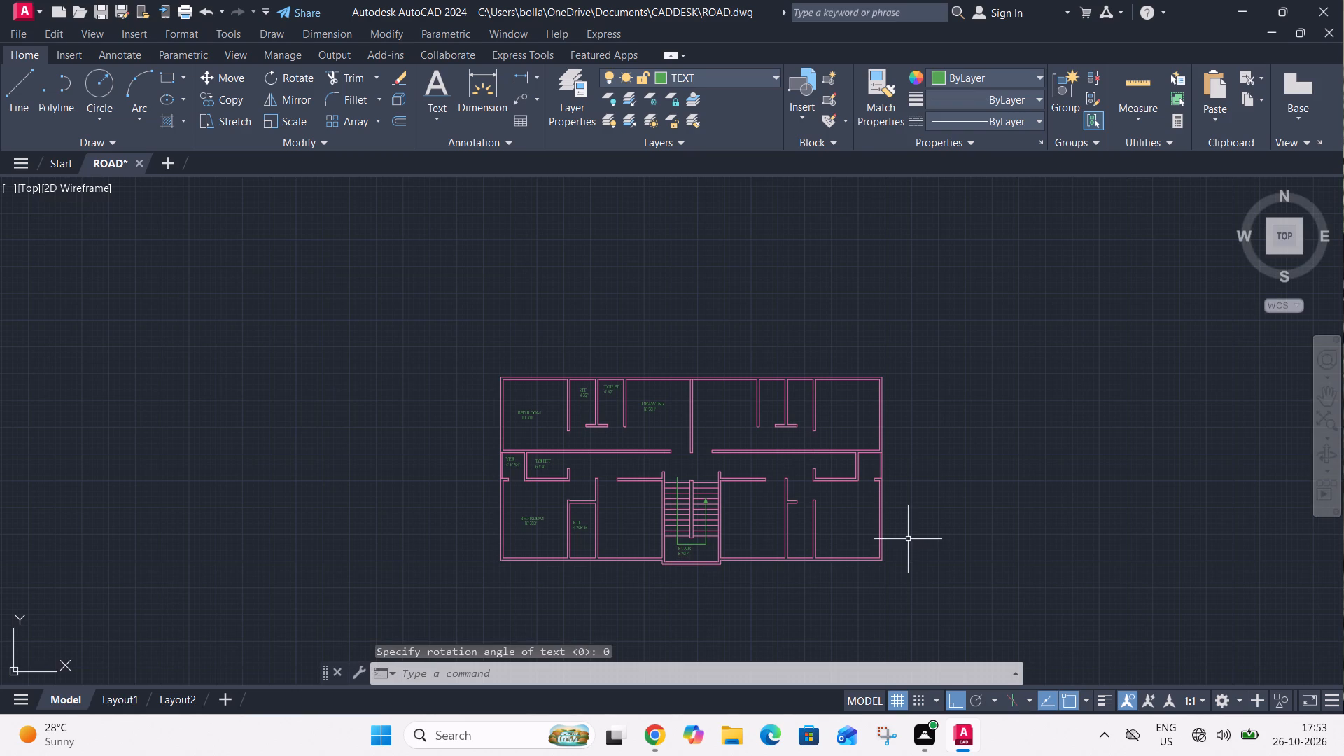
# Copy the DRAWING 10'X11' label into the matching room just across the central wall.
pyautogui.scroll(1, 908, 539)
pyautogui.scroll(2, 470, 316)
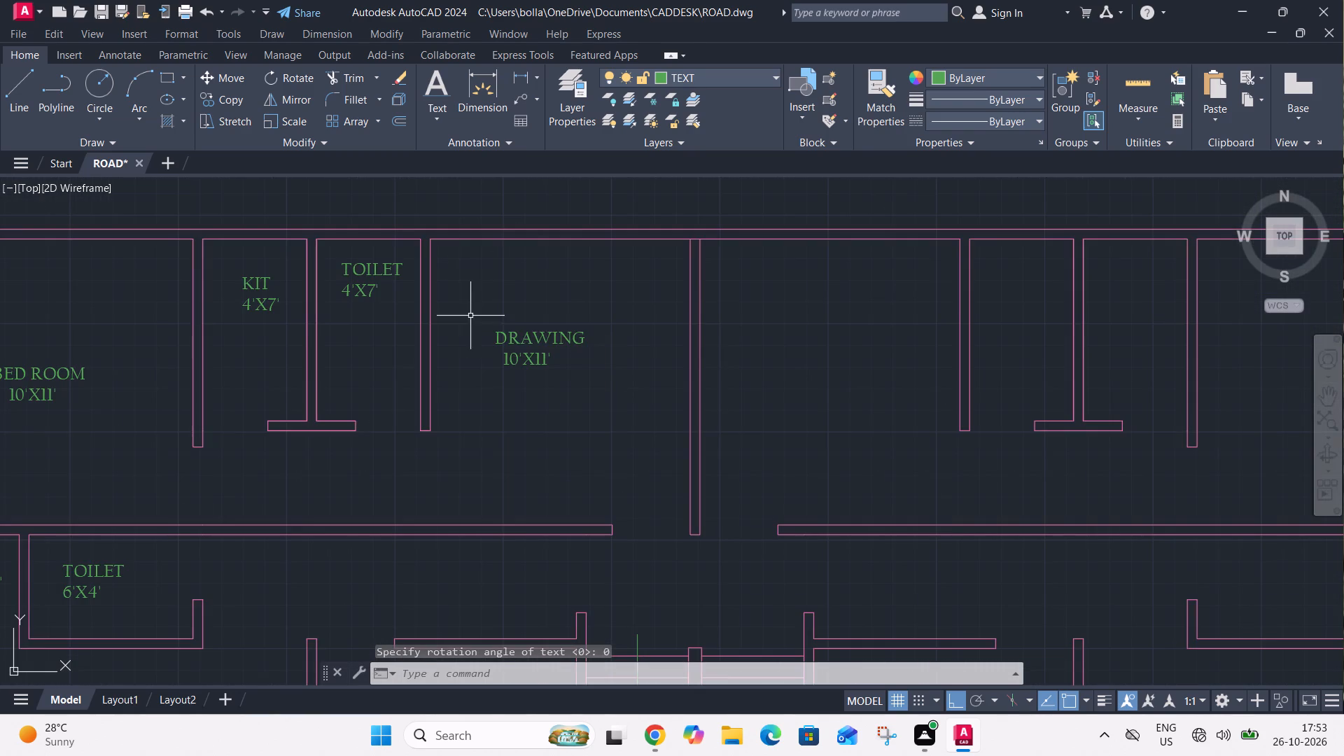
pyautogui.click(469, 314)
pyautogui.press('Escape')
pyautogui.click(557, 318)
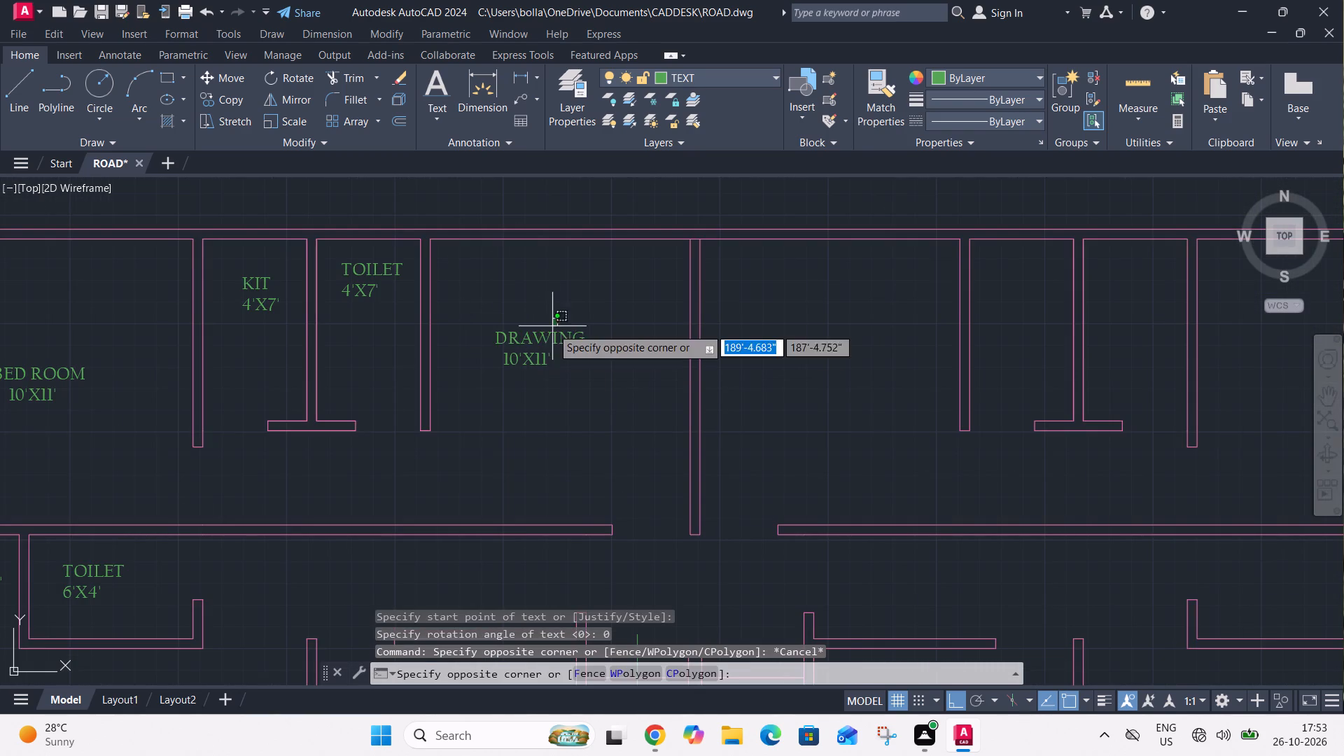
pyautogui.click(528, 359)
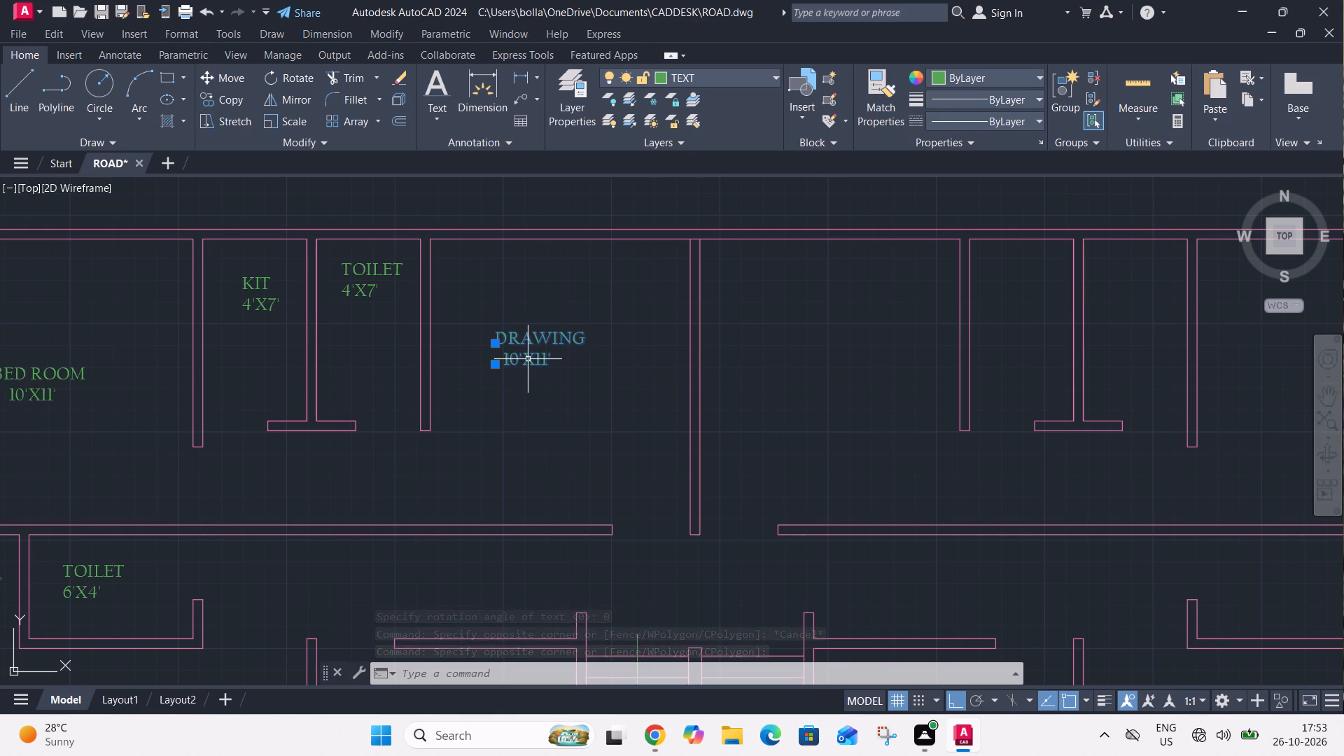
pyautogui.write('CO')
pyautogui.press('space')
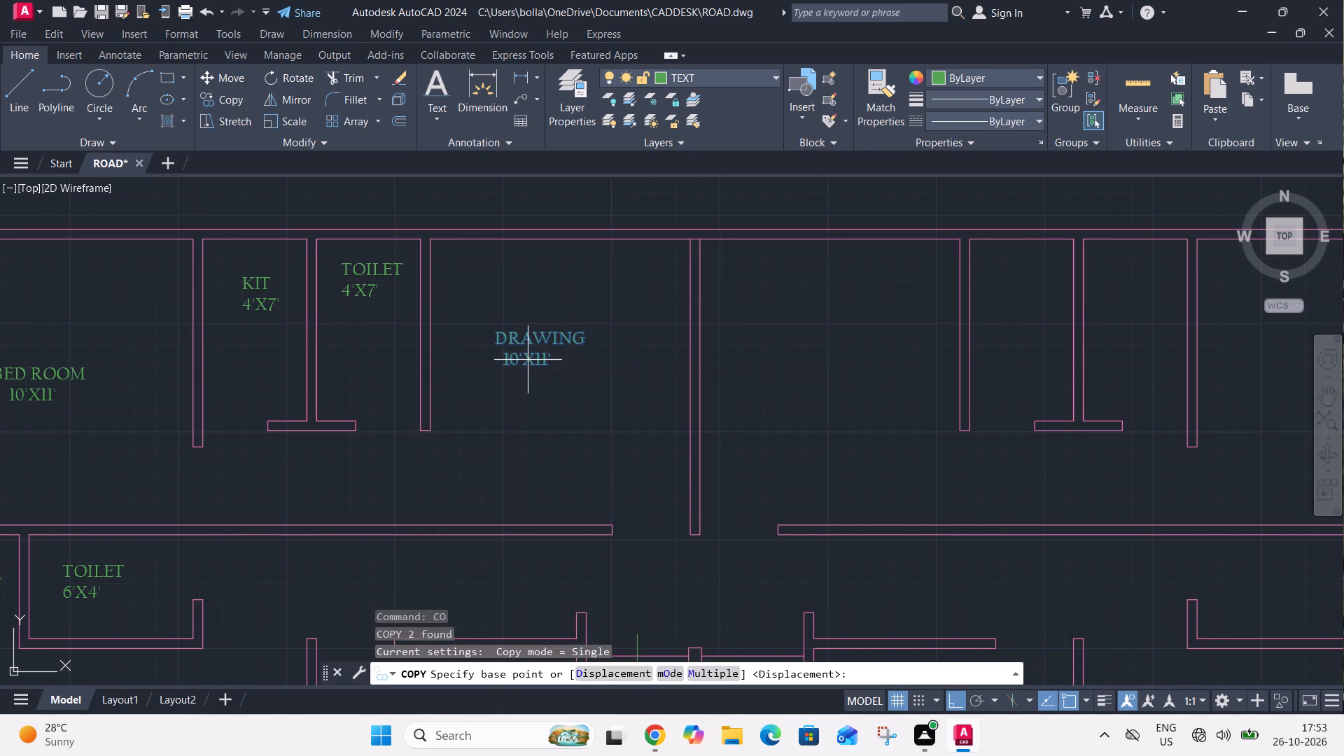
pyautogui.click(528, 360)
pyautogui.click(805, 325)
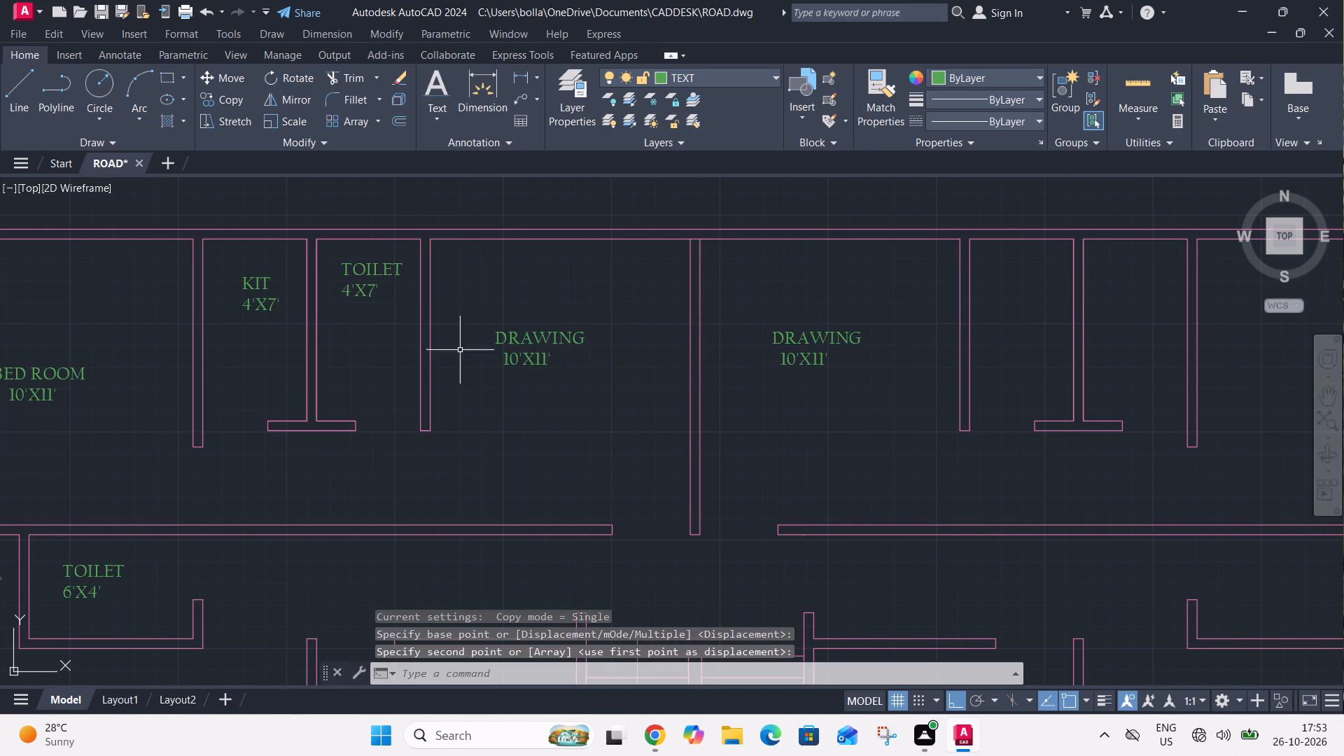
# Copy the upper KIT 4'X7' and TOILET 4'X7' labels together into the matching narrow rooms in the plan's right half.
pyautogui.click(366, 263)
pyautogui.click(354, 285)
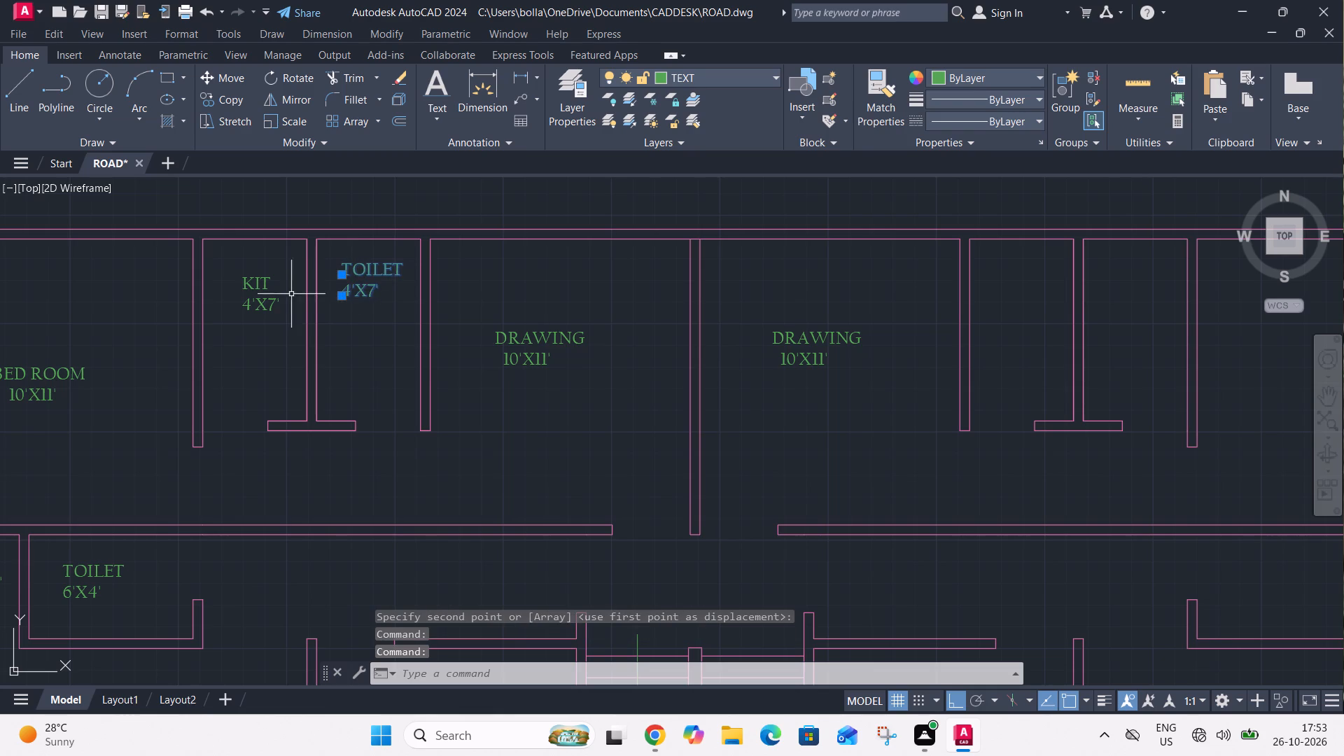
pyautogui.click(278, 276)
pyautogui.click(255, 305)
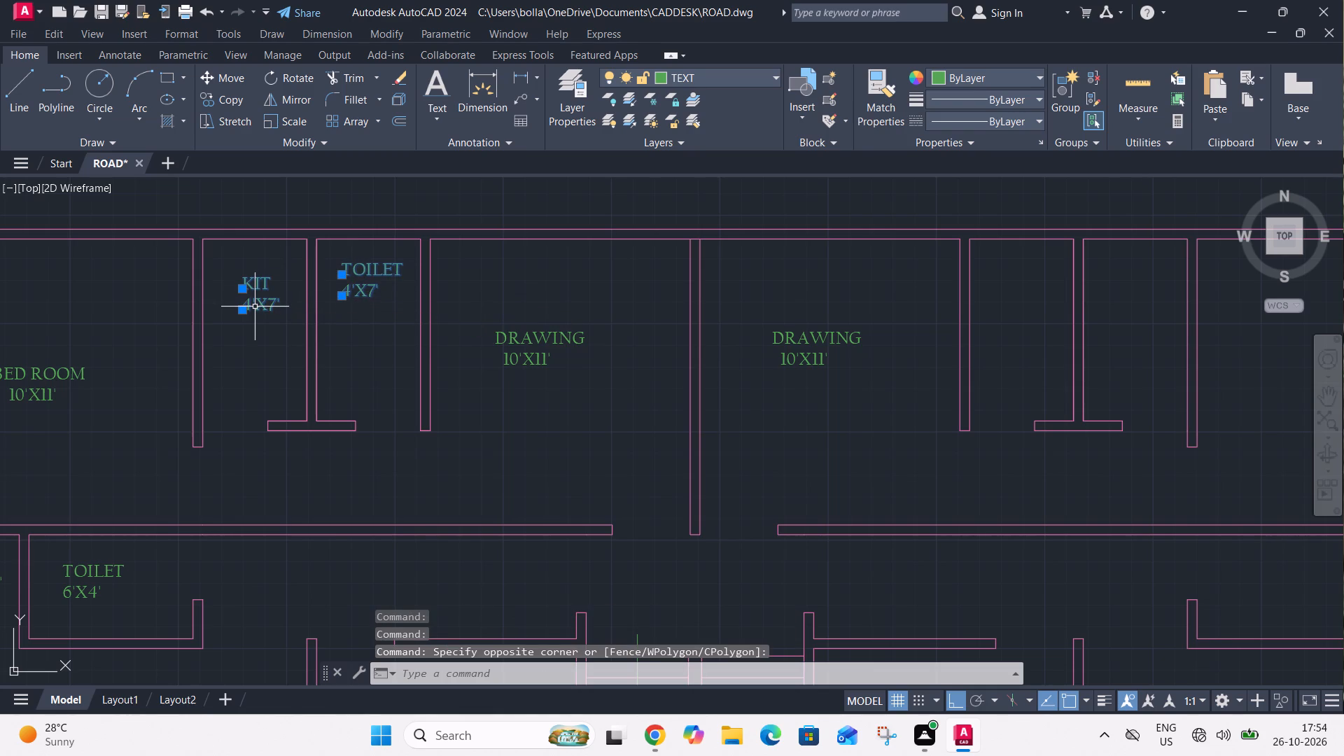
pyautogui.write('CO')
pyautogui.press('space')
pyautogui.click(255, 307)
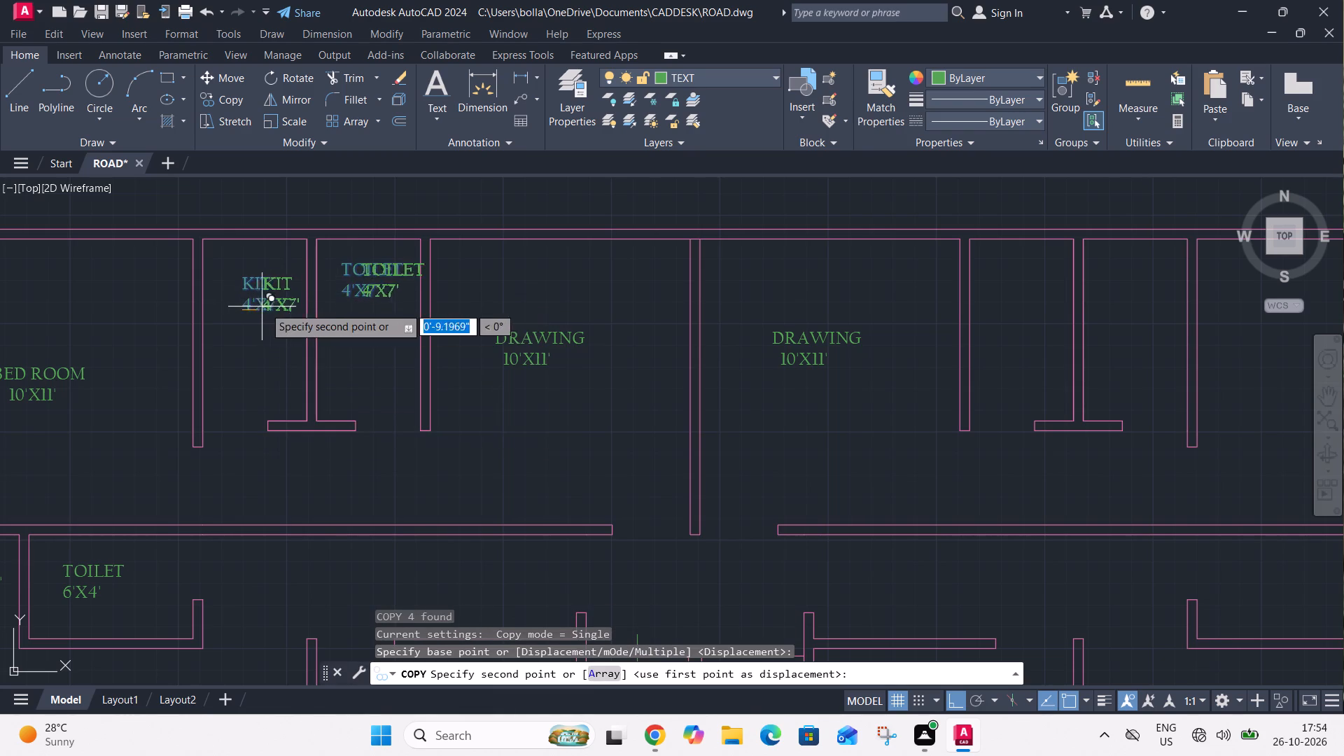
pyautogui.scroll(-2, 292, 314)
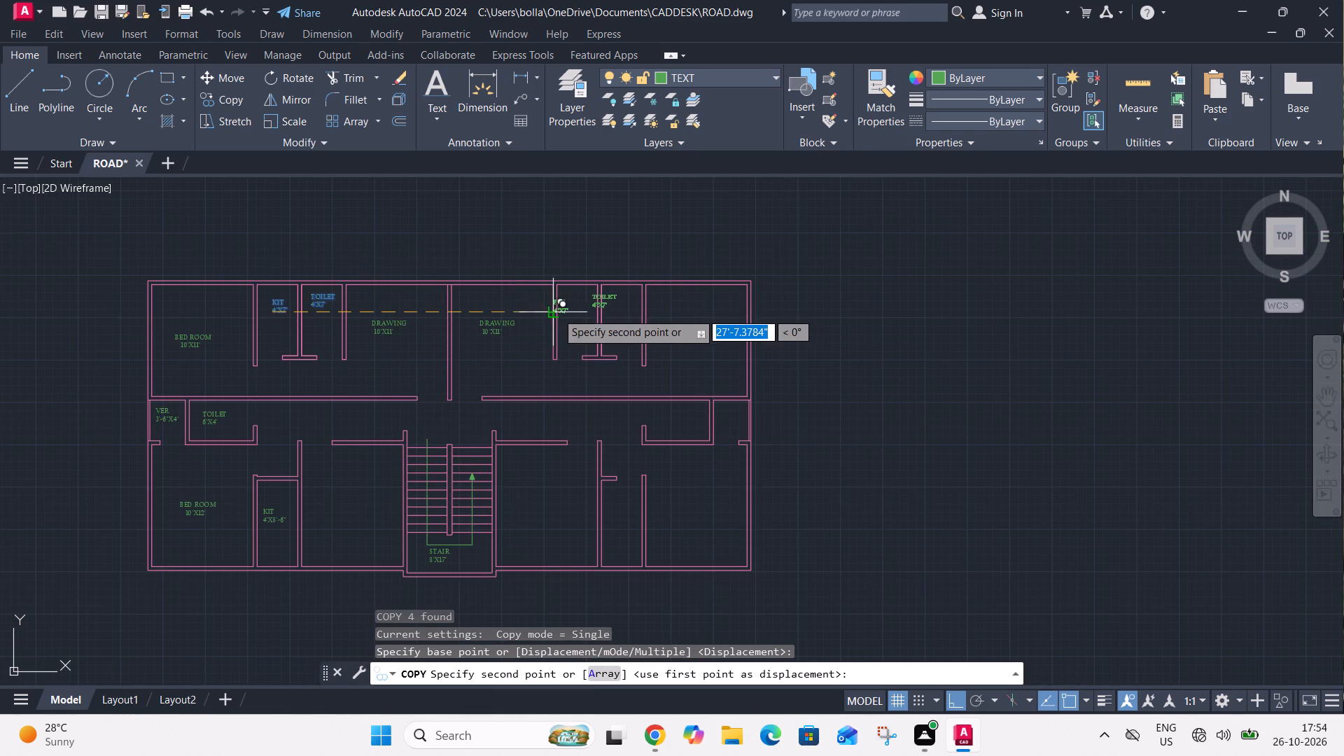
pyautogui.scroll(2, 568, 312)
pyautogui.click(569, 314)
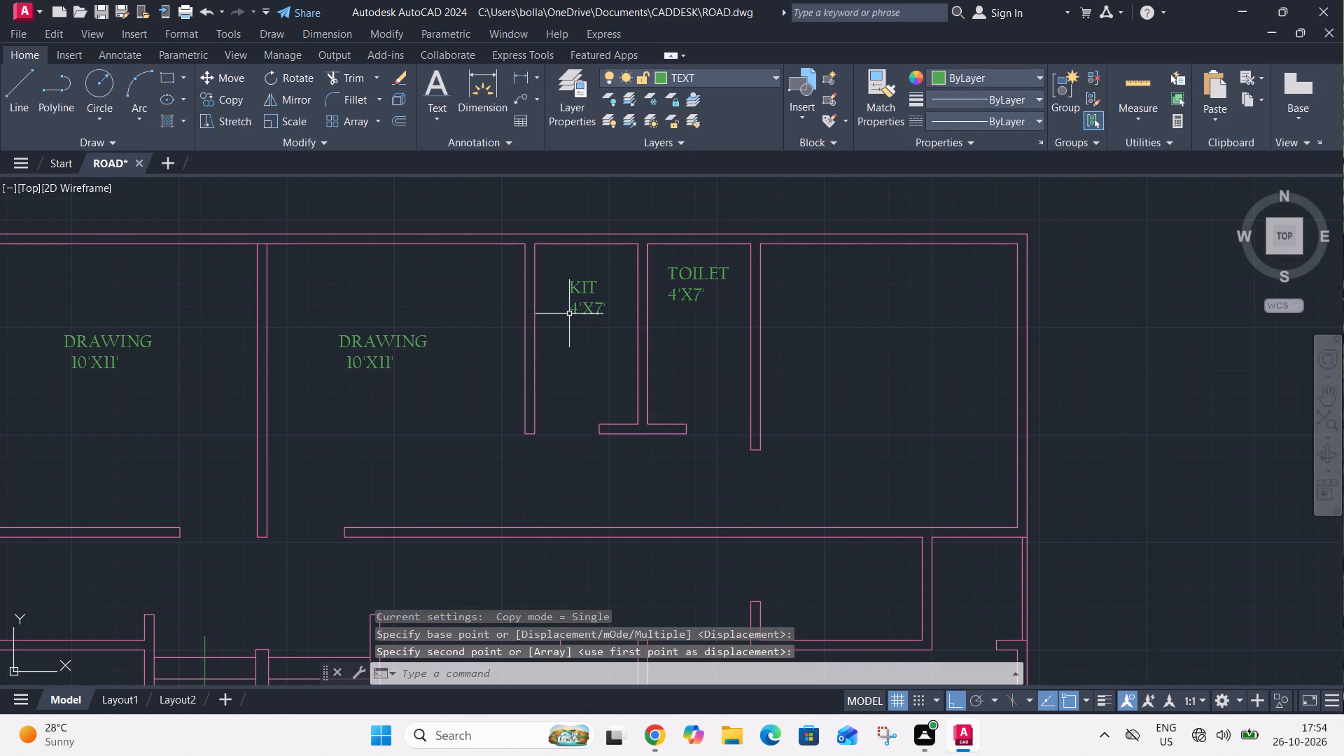
pyautogui.press('Escape')
# Copy the BED ROOM 10'X11' label into the plan's top-right room, with Ortho off for free placement.
pyautogui.scroll(-3, 575, 293)
pyautogui.scroll(3, 342, 317)
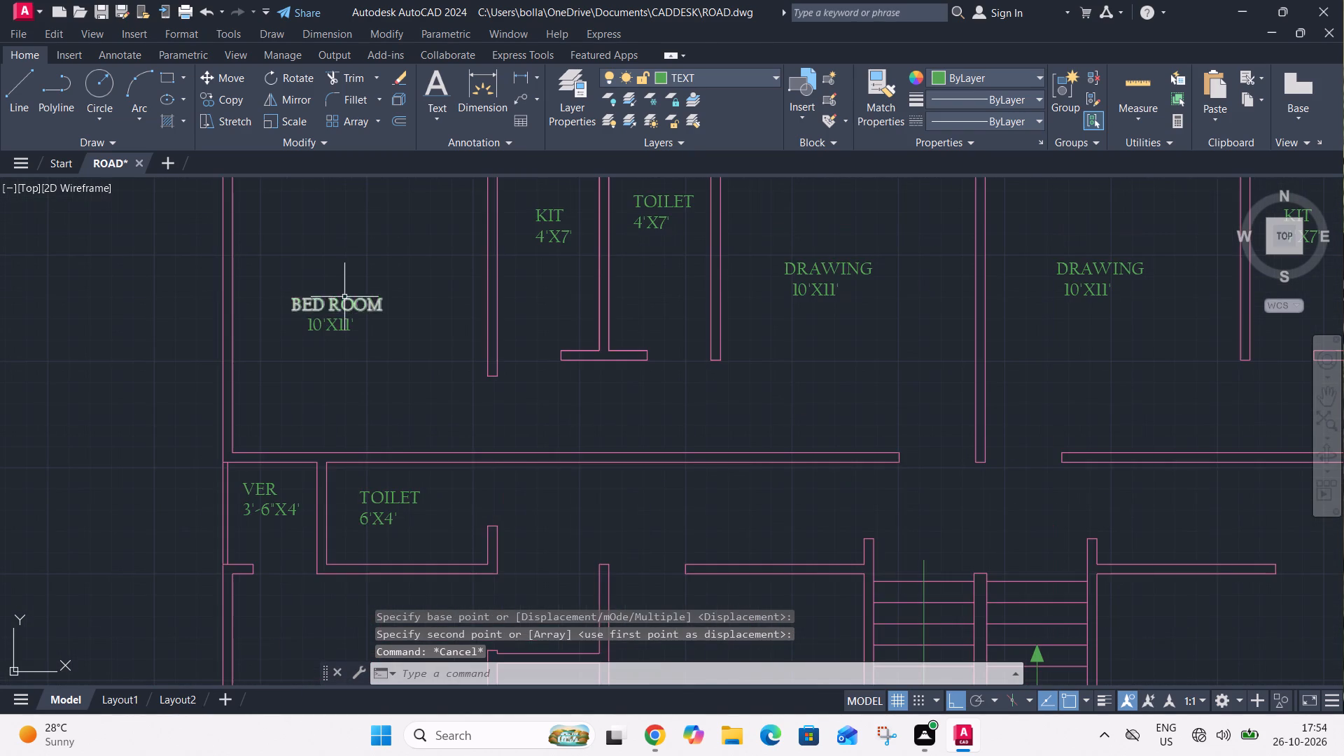
pyautogui.click(344, 297)
pyautogui.click(336, 330)
pyautogui.press('c')
pyautogui.write('O')
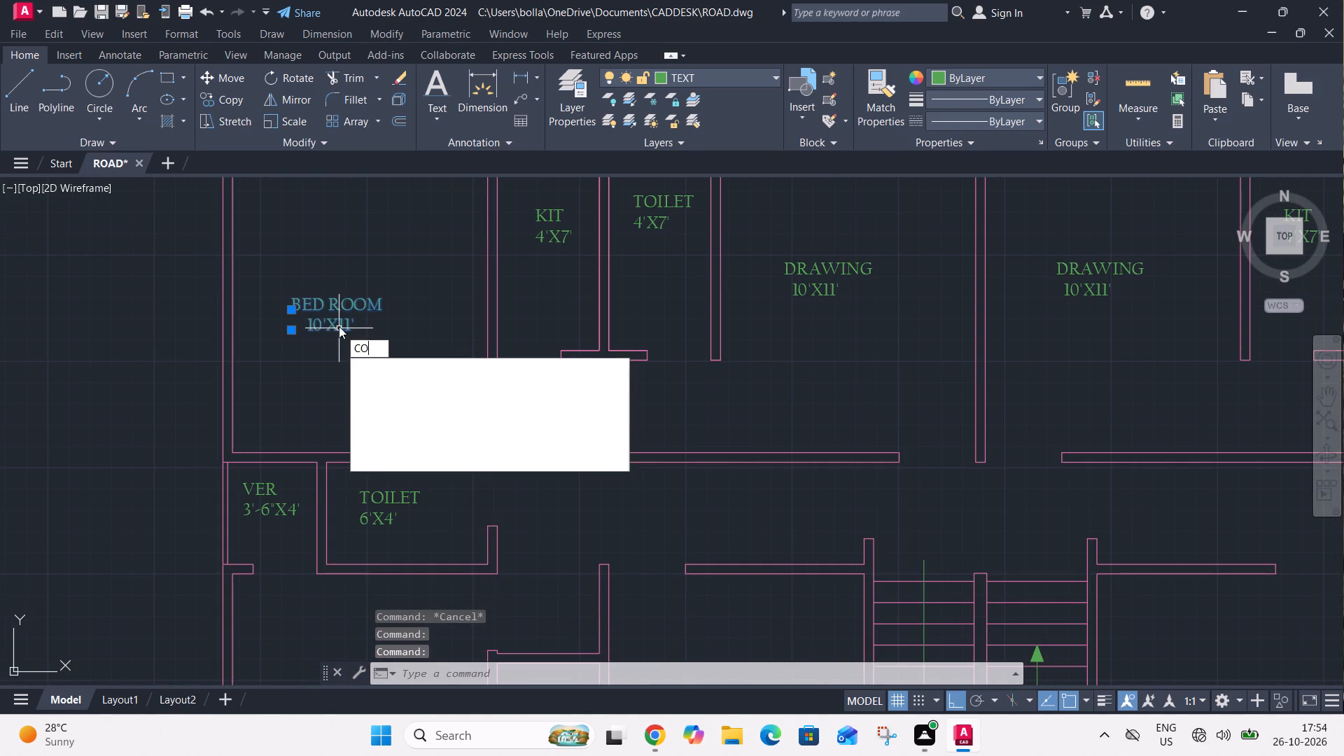
pyautogui.press('space')
pyautogui.click(339, 326)
pyautogui.scroll(-3, 349, 325)
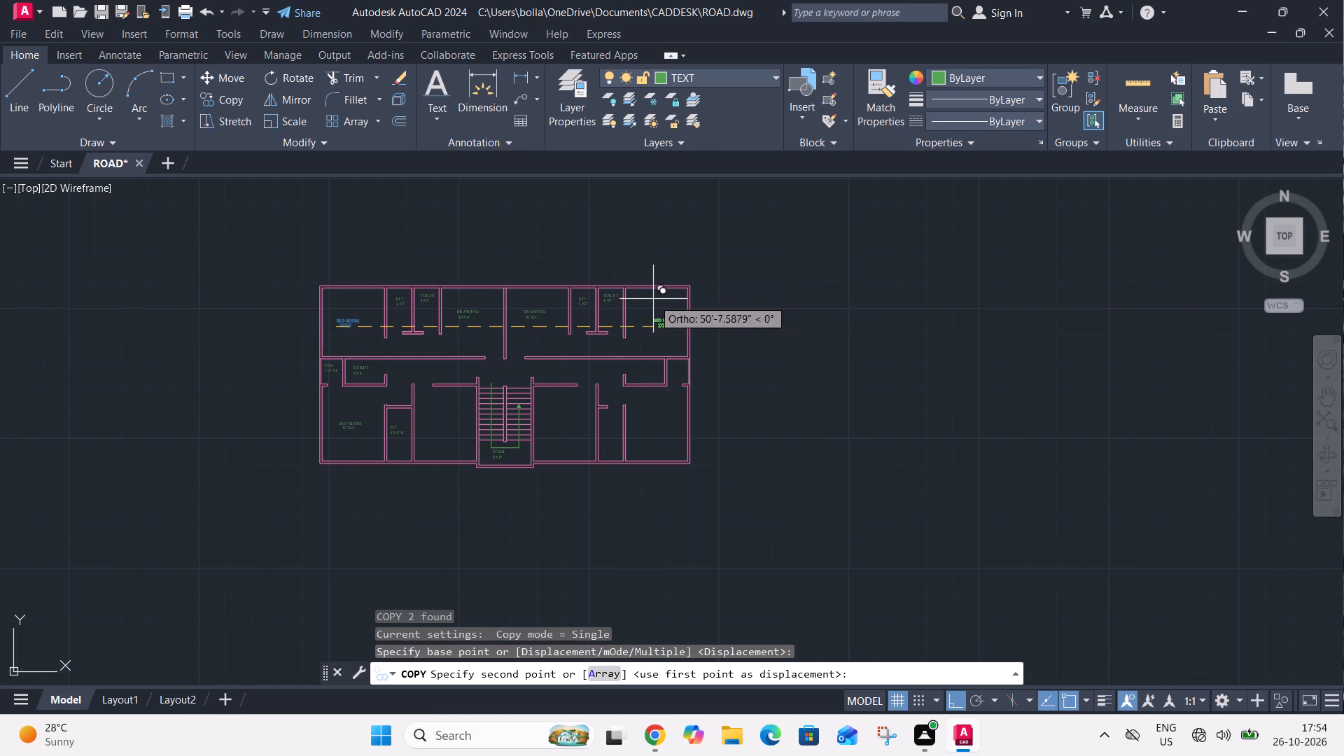
pyautogui.scroll(2, 655, 300)
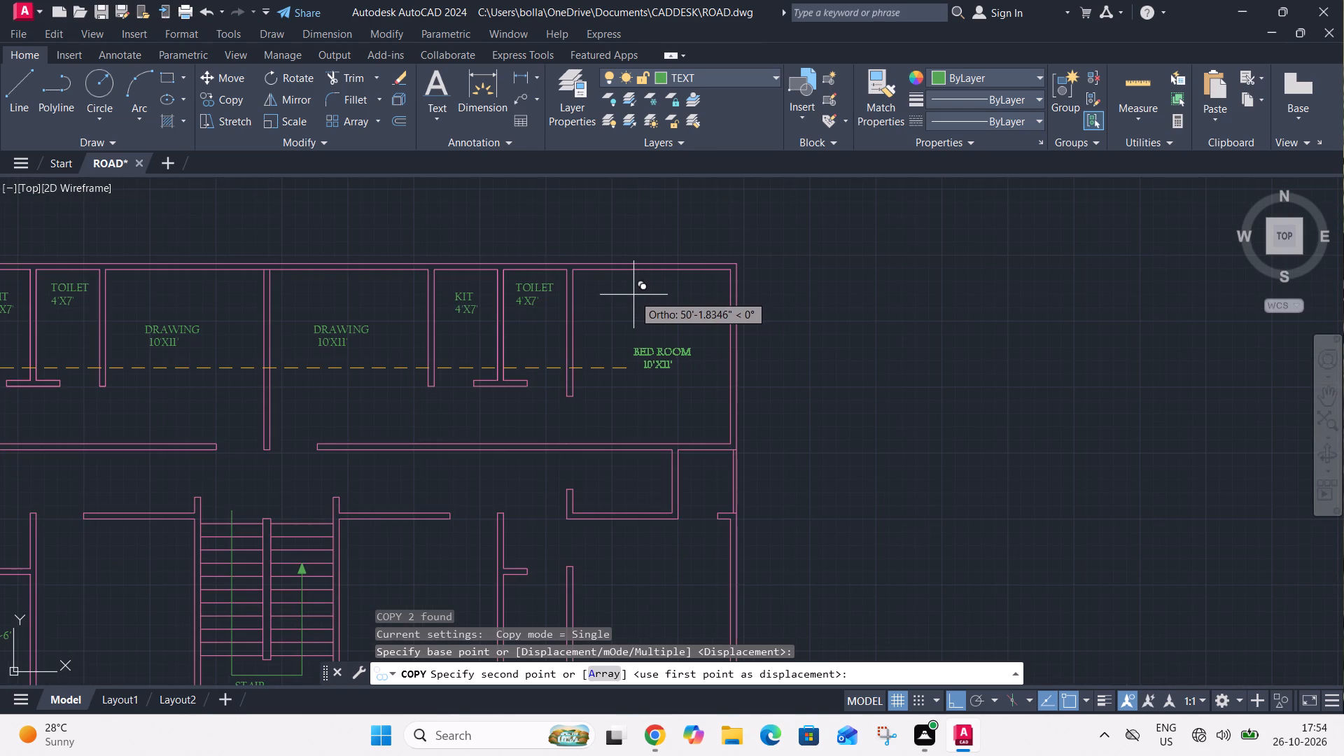
pyautogui.press('F8')
pyautogui.click(626, 344)
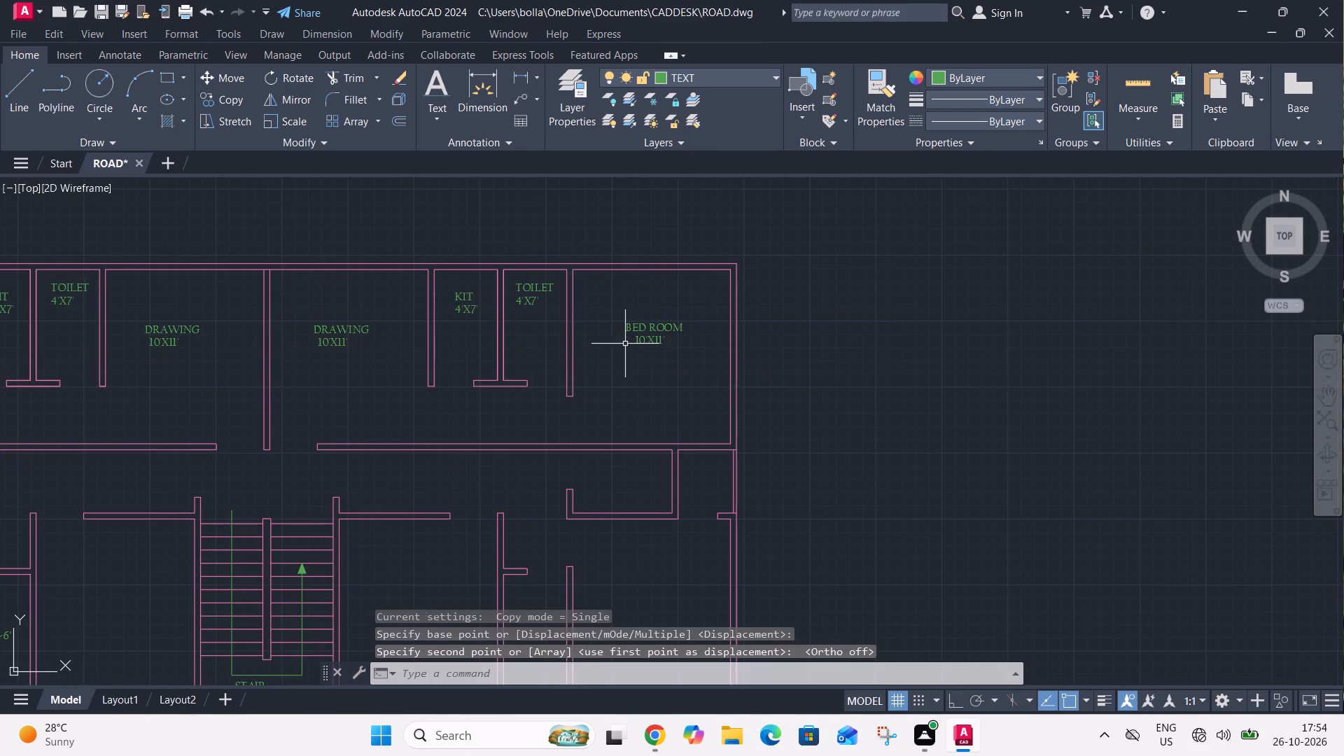
pyautogui.press('Escape')
# Copy the lower-left BED ROOM 10'X12' label into the two rooms flanking the staircase, using the Multiple option.
pyautogui.scroll(-1, 606, 305)
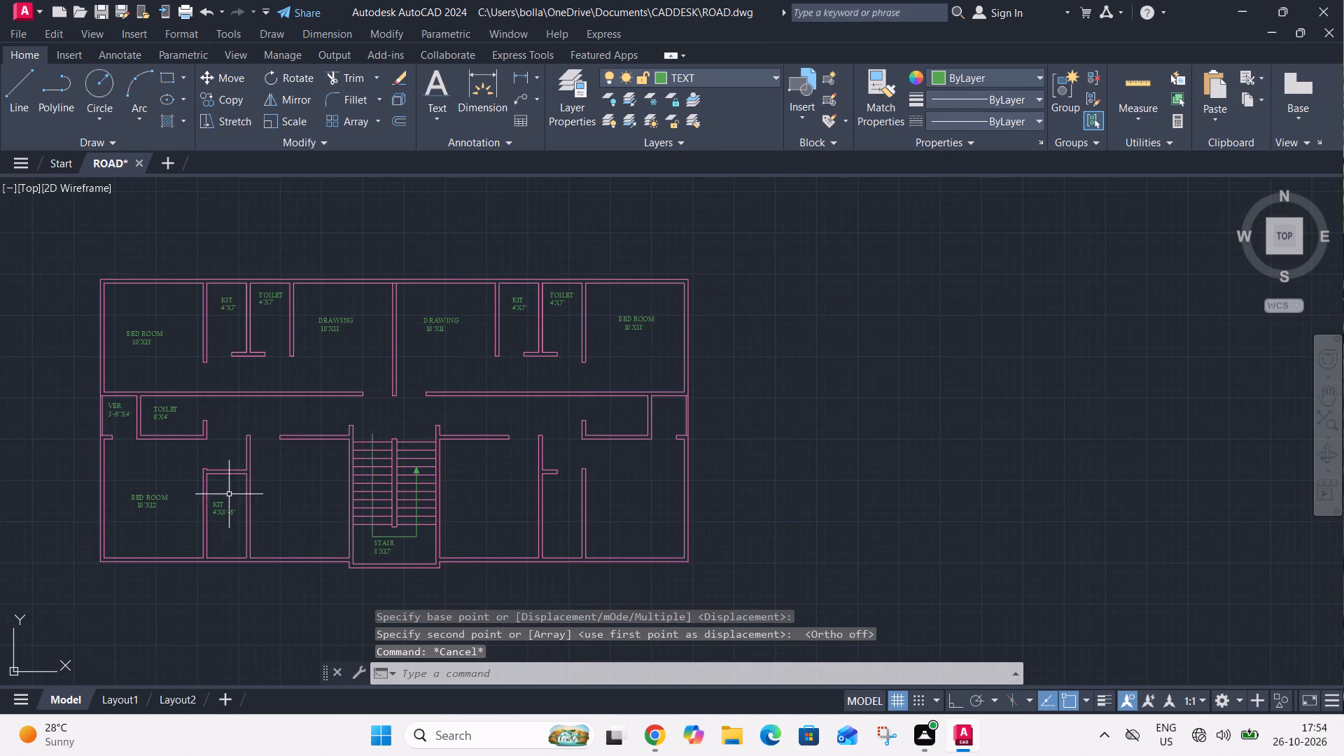
pyautogui.scroll(2, 149, 507)
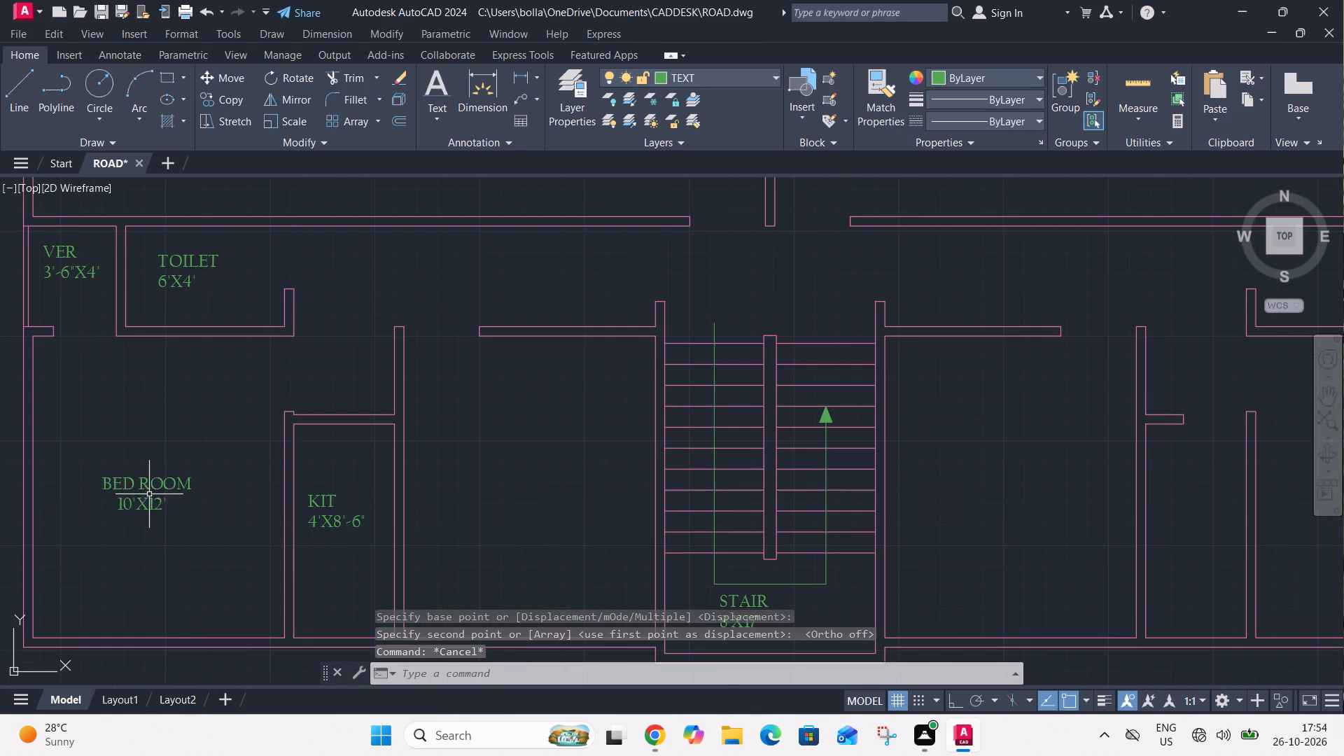
pyautogui.click(160, 467)
pyautogui.click(139, 501)
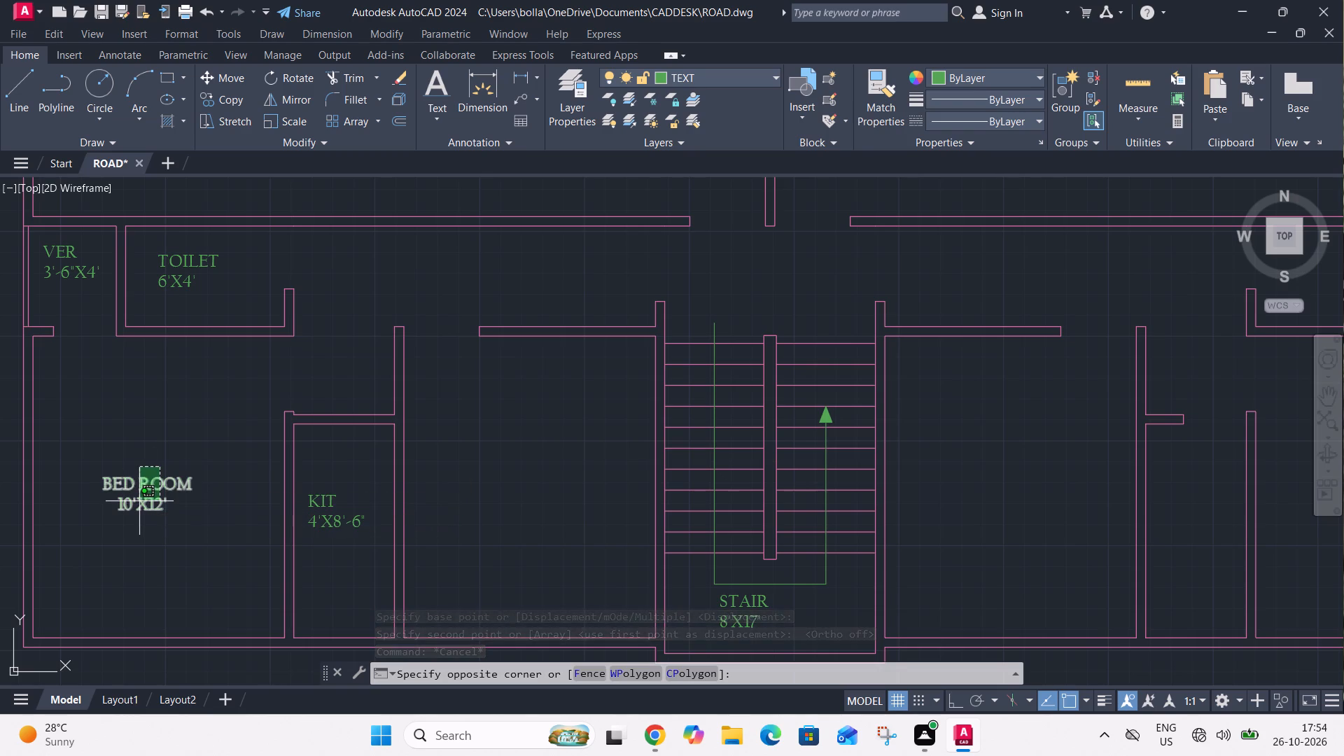
pyautogui.write('CO M')
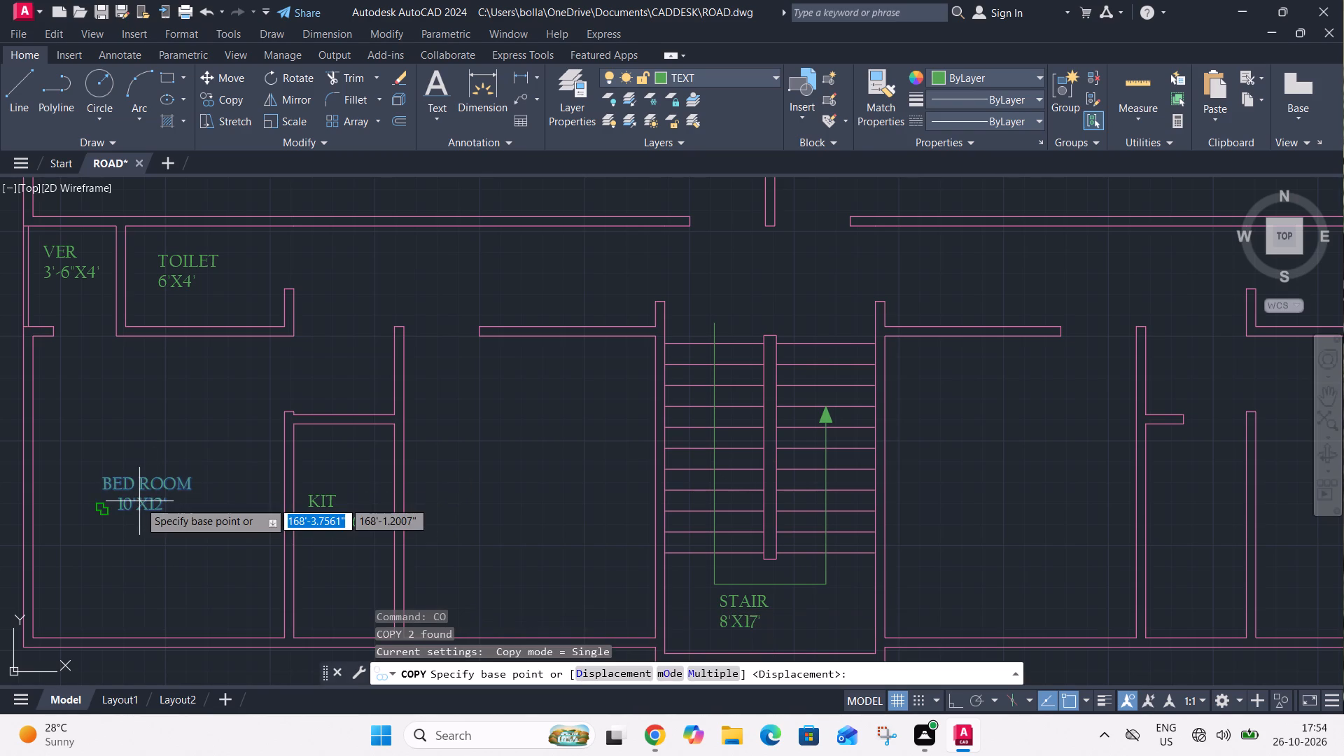
pyautogui.press('space')
pyautogui.click(139, 501)
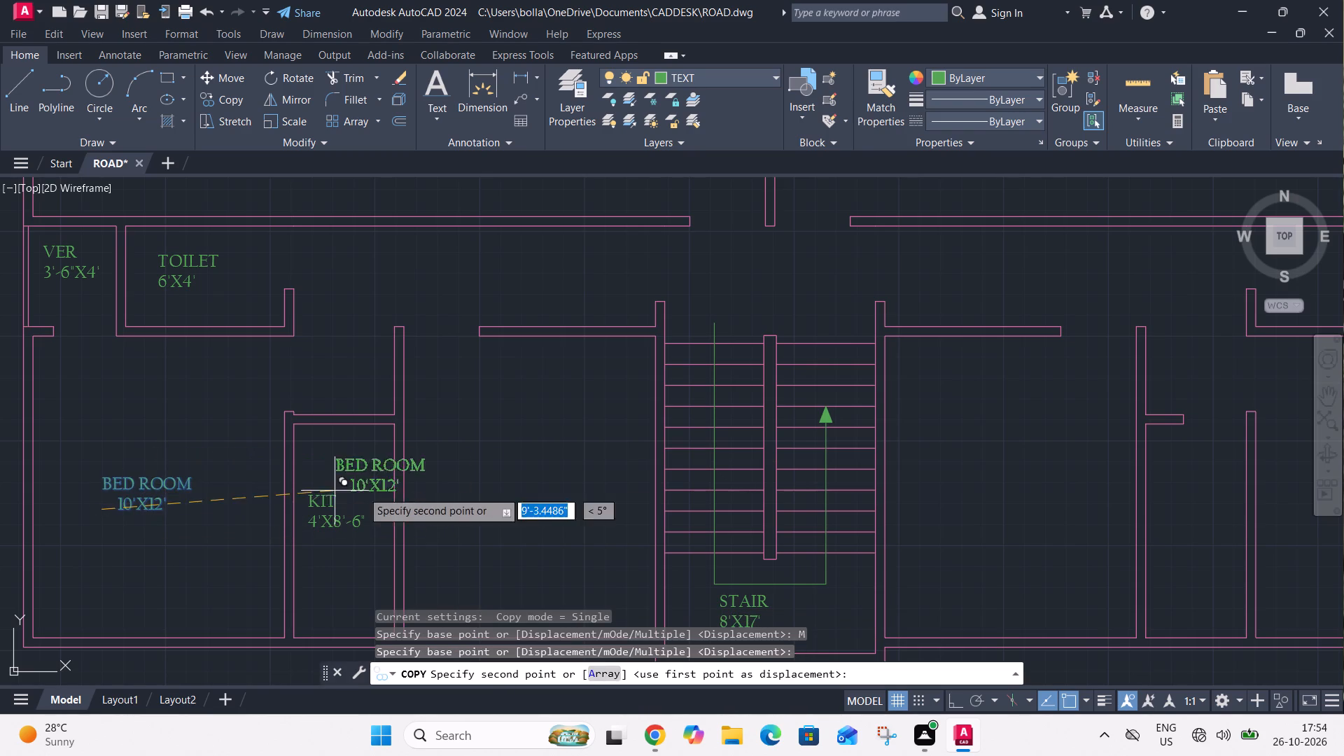
pyautogui.click(479, 502)
pyautogui.scroll(-1, 465, 493)
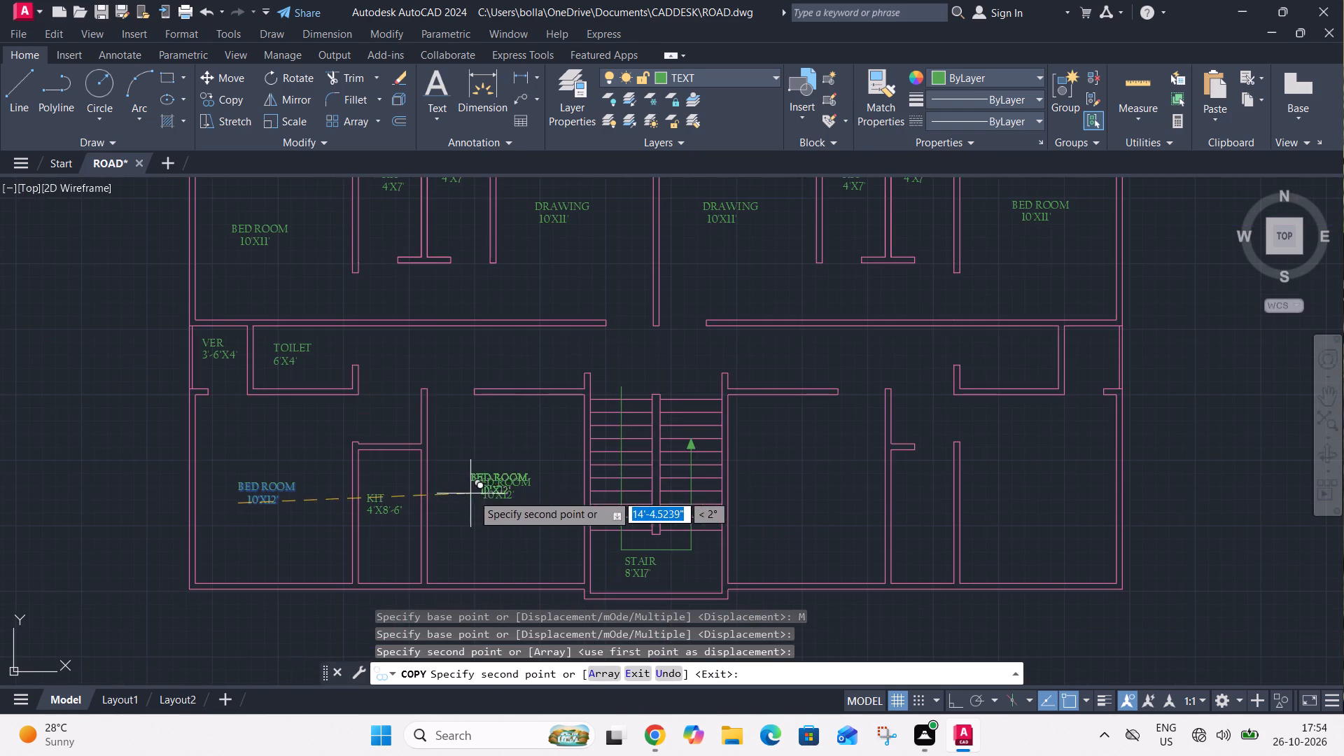
pyautogui.click(763, 493)
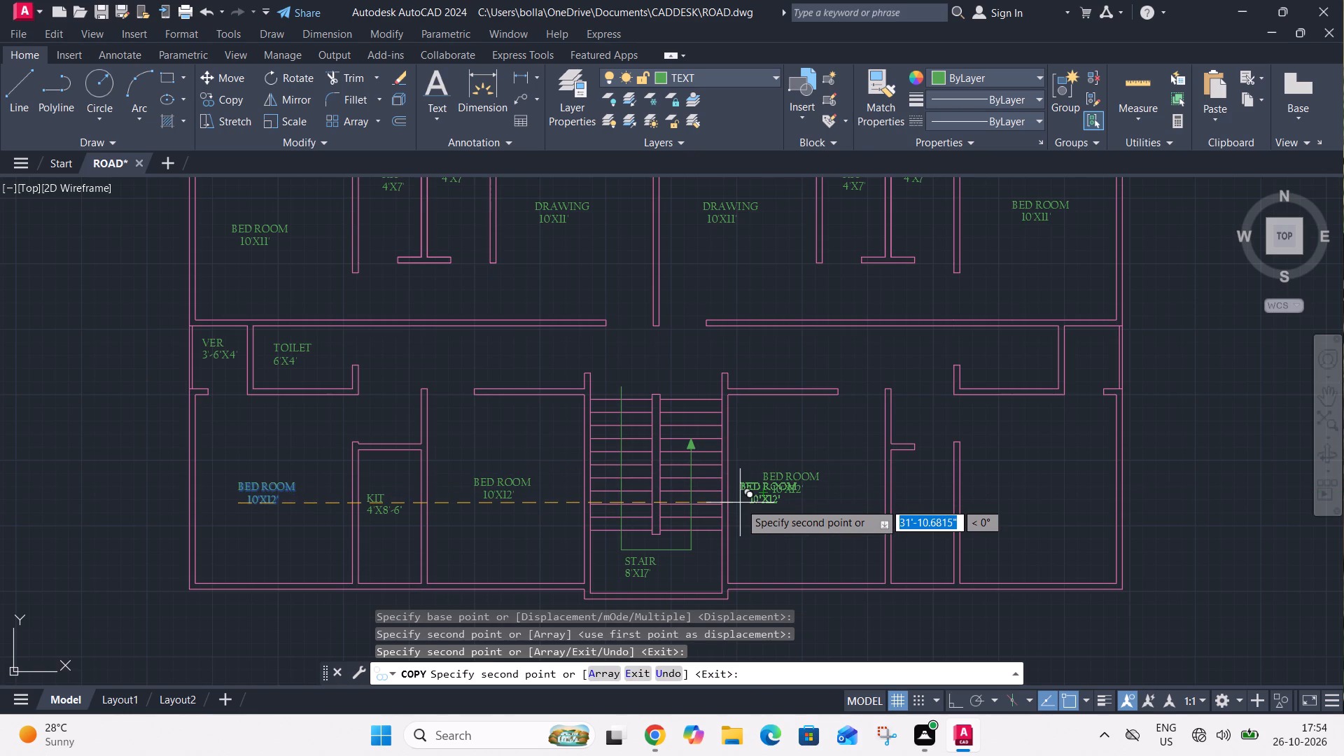
pyautogui.press('Escape')
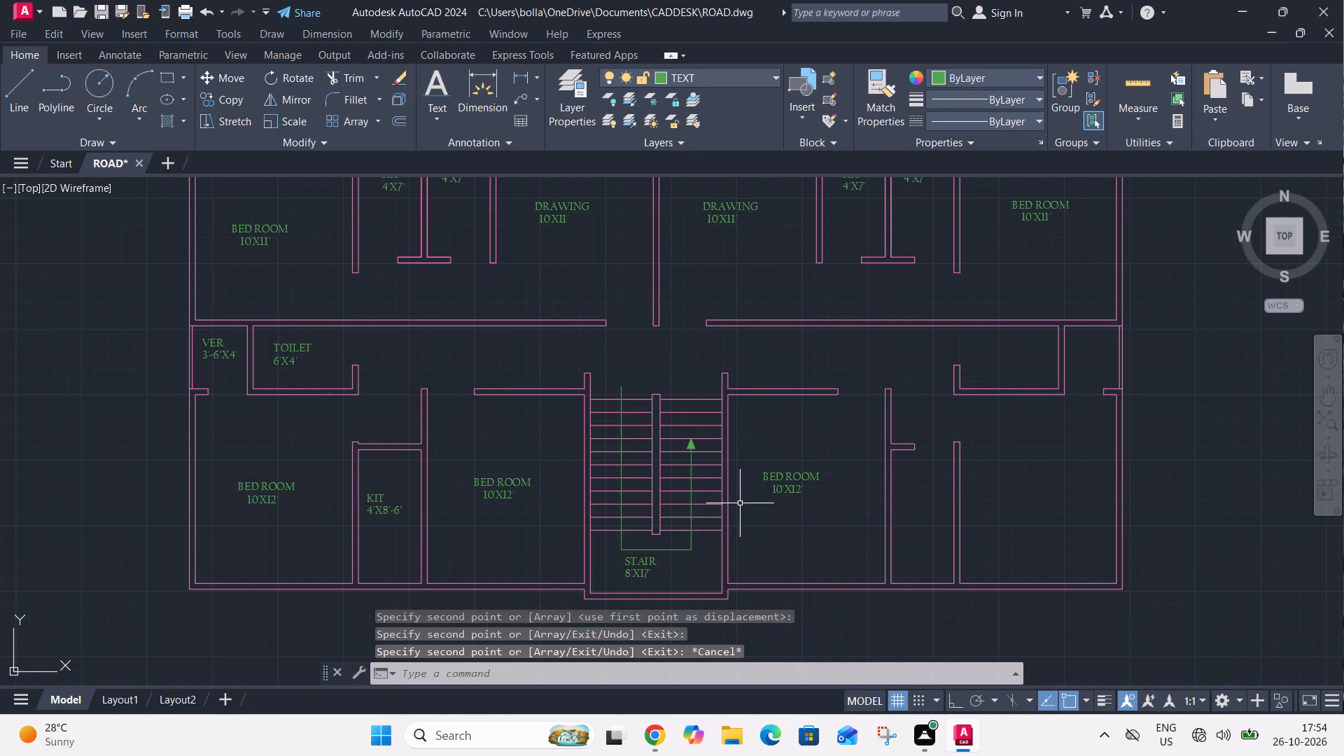
# Copy the lower KIT 4'X8'-6" label into the matching narrow room in the plan's lower-right part.
pyautogui.scroll(-1, 739, 536)
pyautogui.moveTo(739, 536); pyautogui.dragTo(567, 547, button='middle')
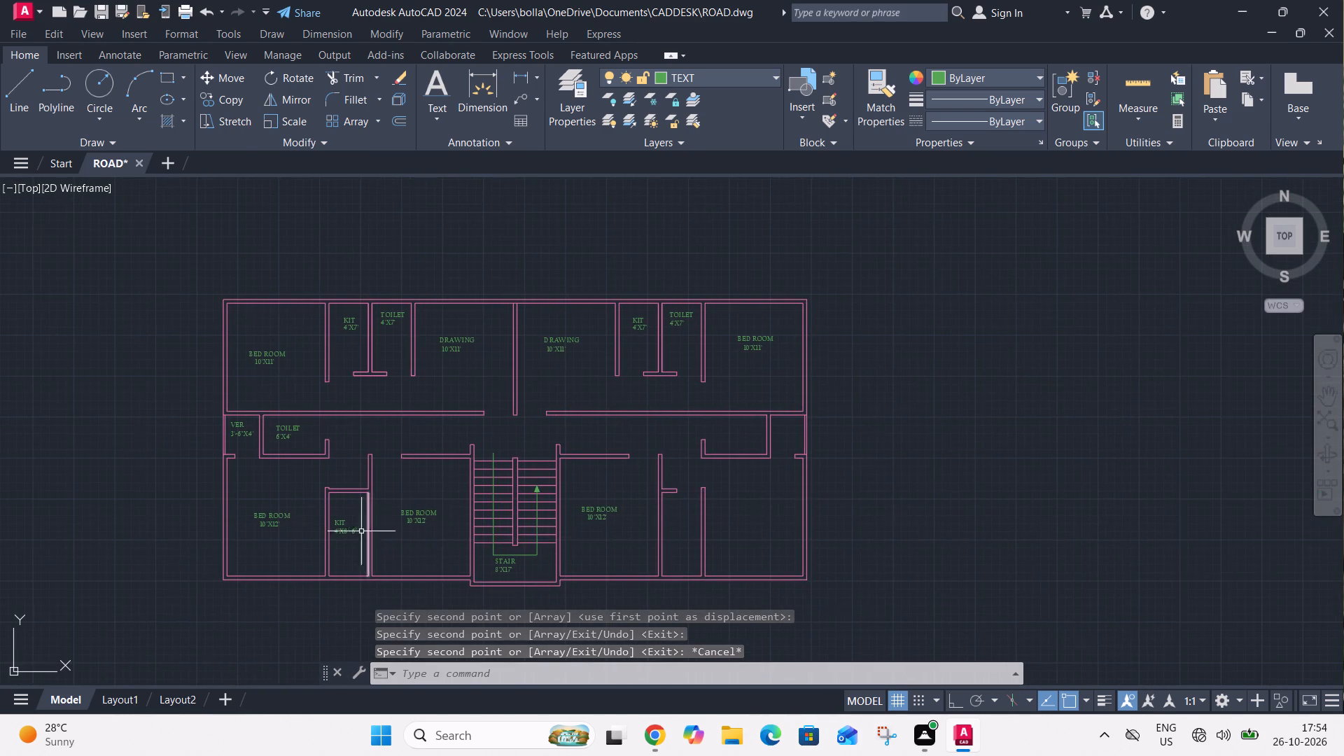
pyautogui.scroll(2, 357, 531)
pyautogui.click(344, 503)
pyautogui.click(312, 551)
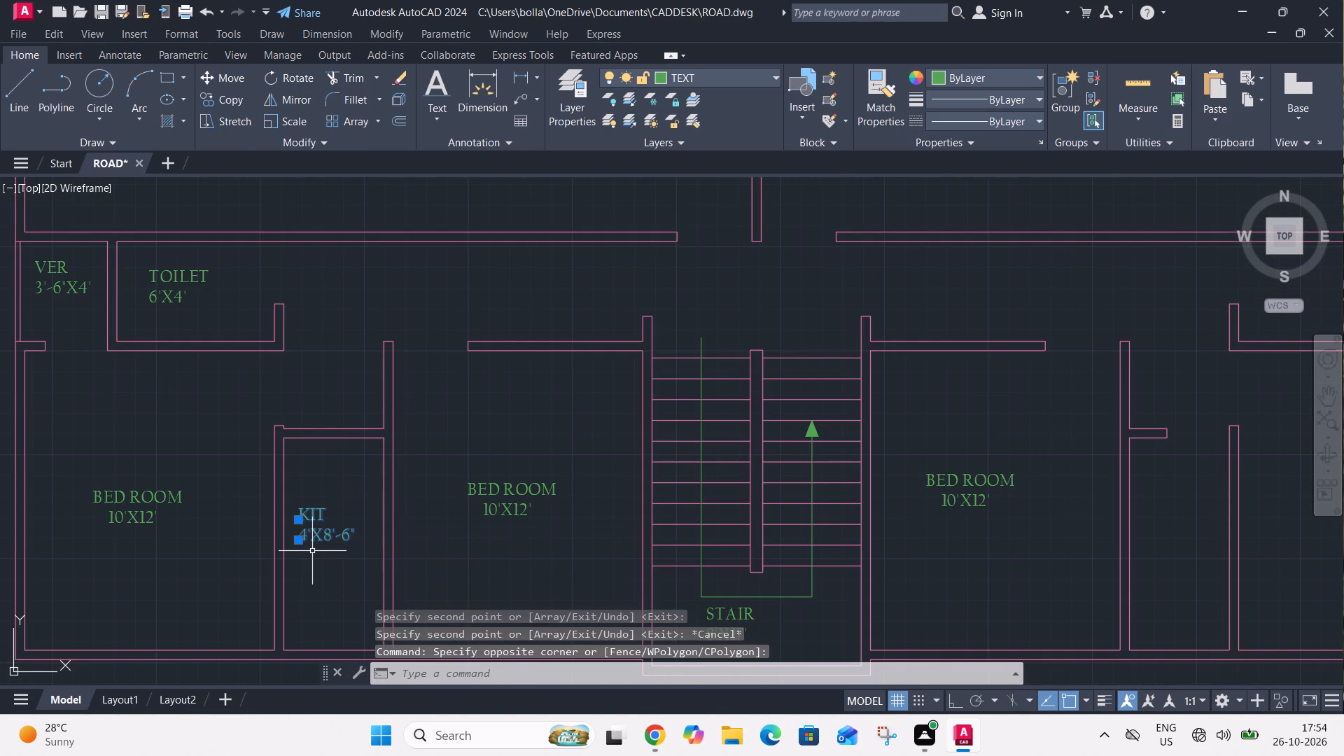
pyautogui.write('CO')
pyautogui.press('space')
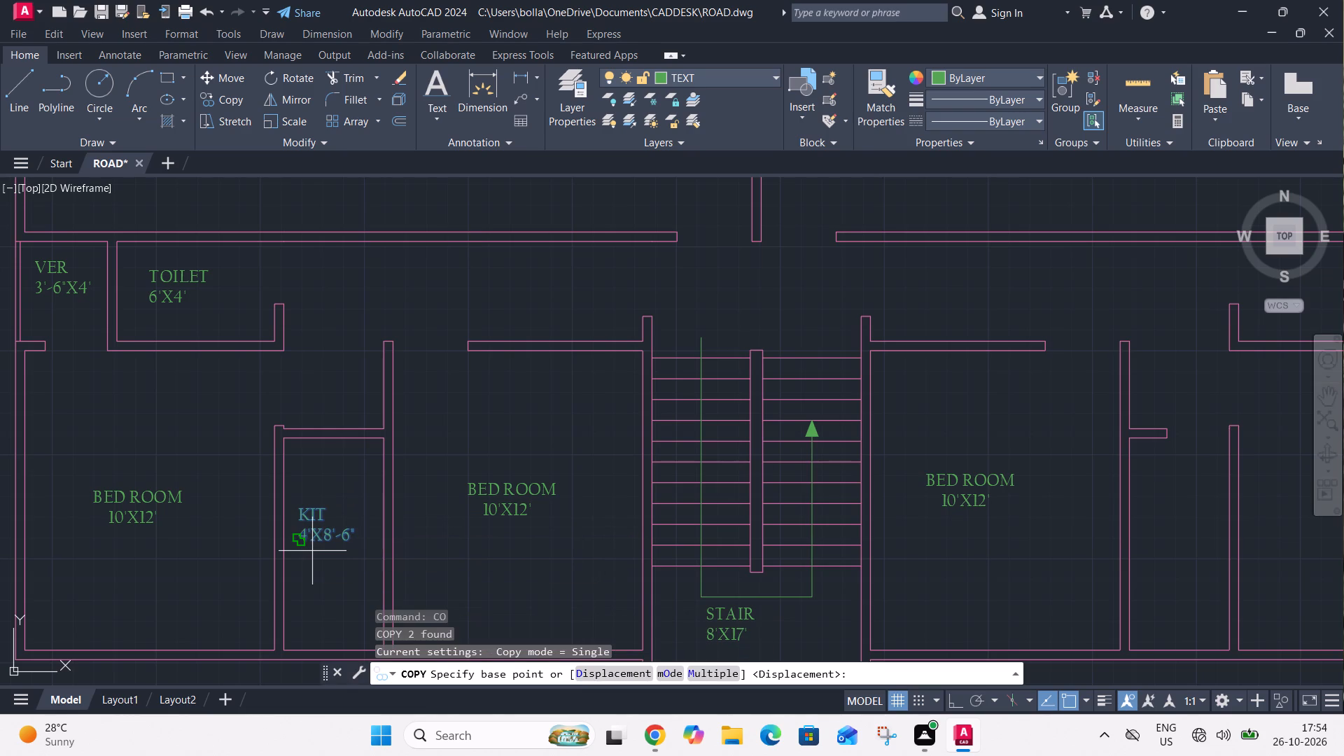
pyautogui.click(322, 527)
pyautogui.scroll(-1, 329, 506)
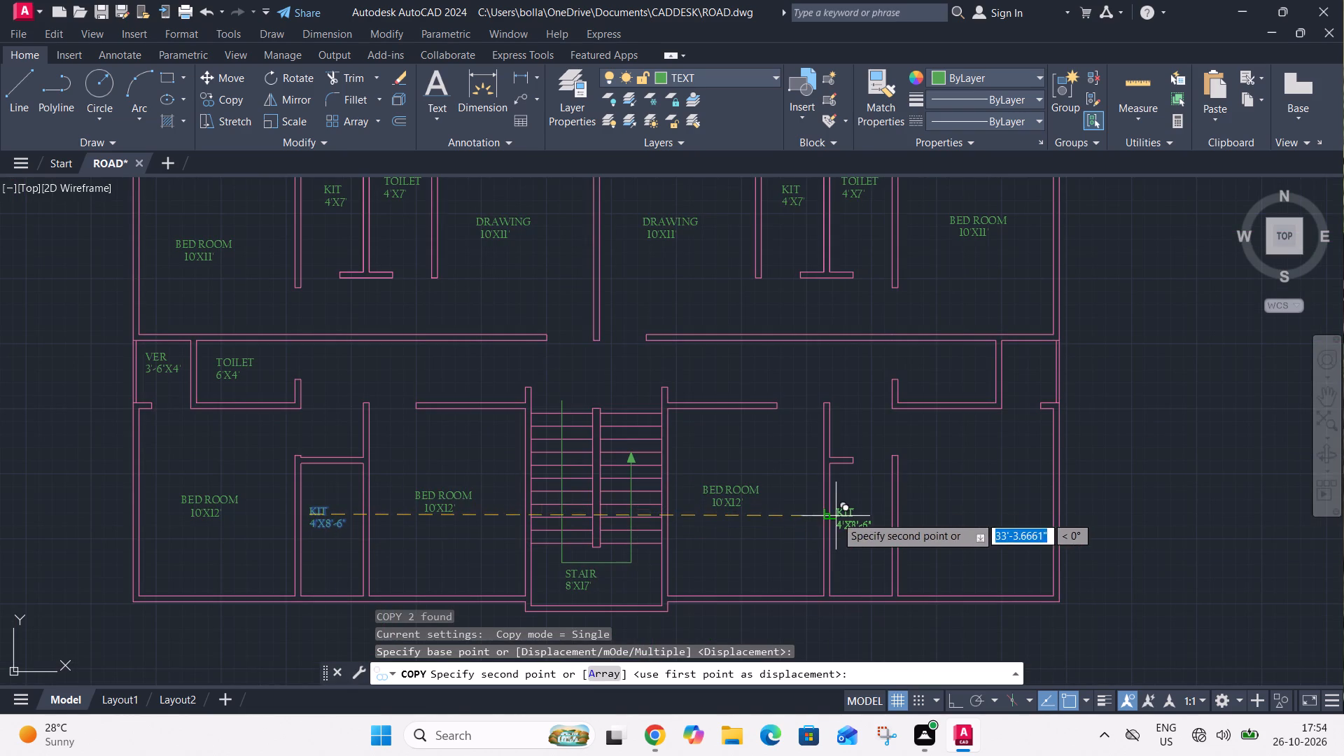
pyautogui.click(834, 517)
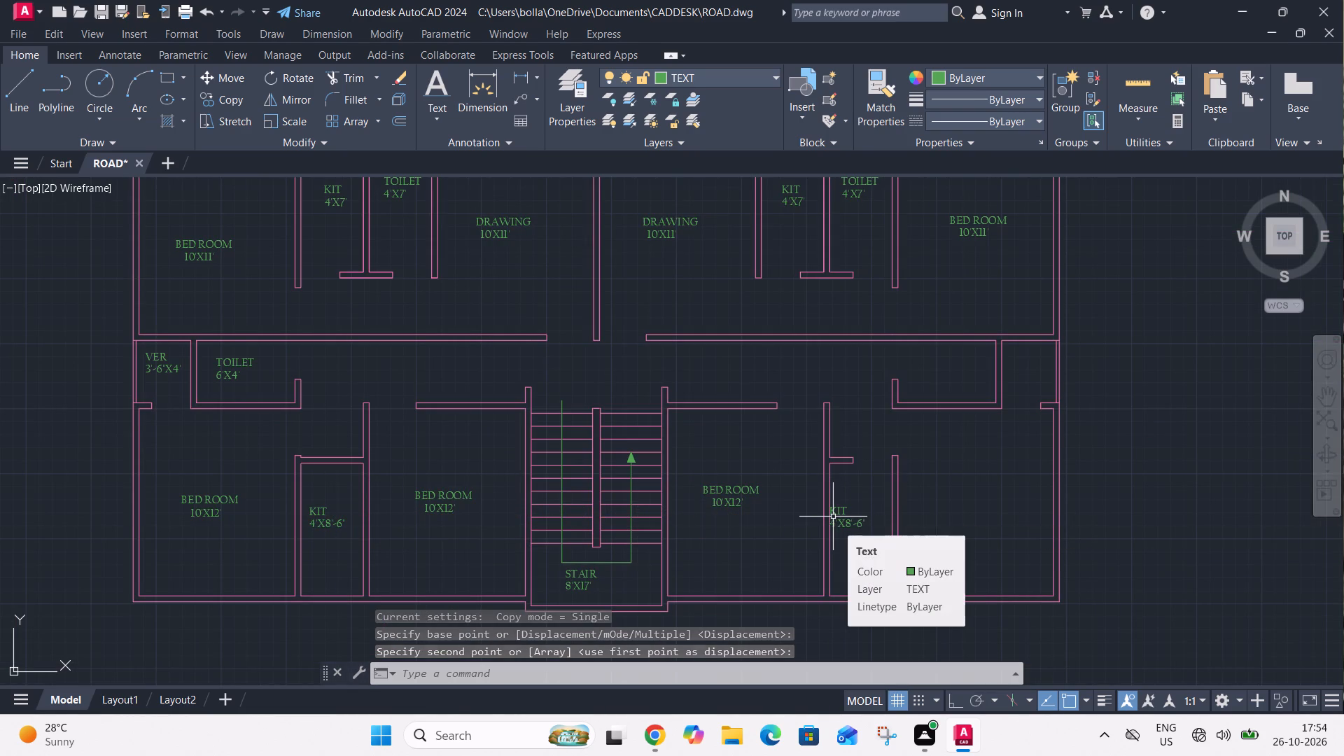
# Move the copied KIT 4'X8'-6" label off the wall and into the narrow room in the plan's lower-right part.
pyautogui.scroll(3, 845, 526)
pyautogui.click(830, 457)
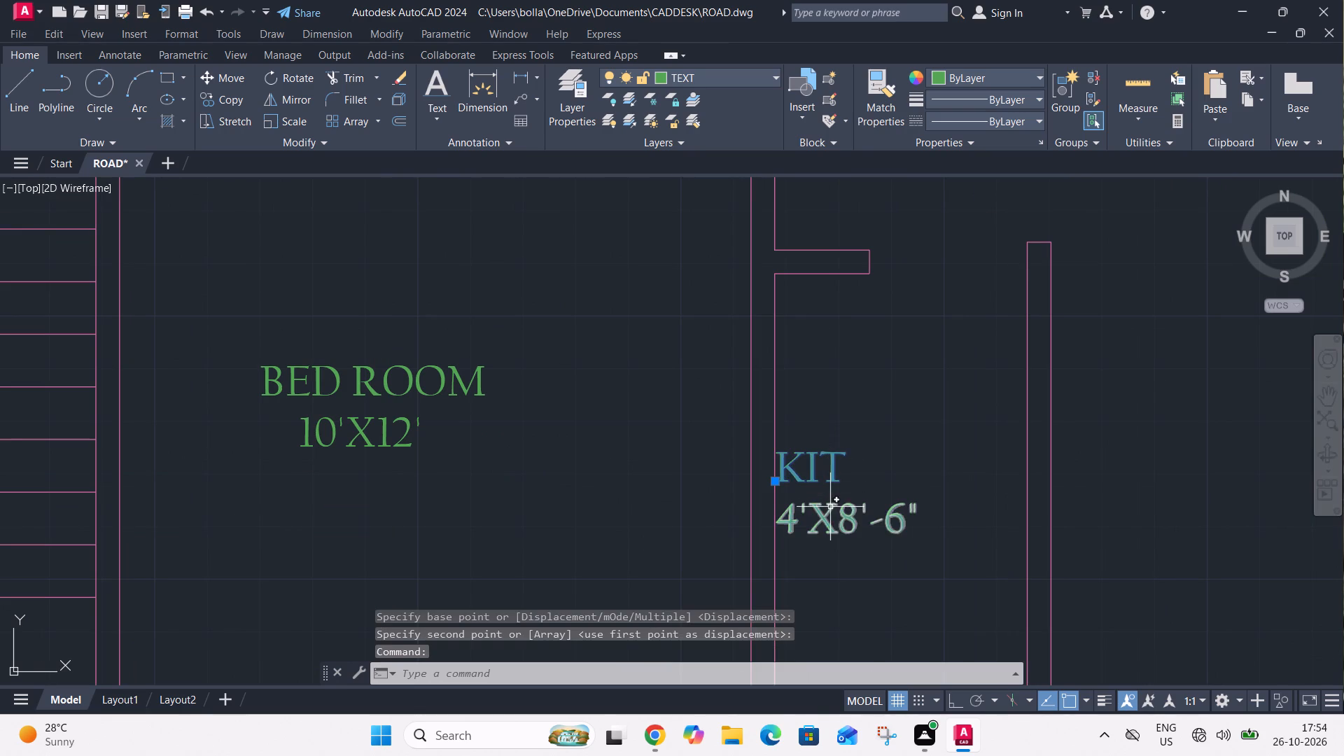
pyautogui.click(830, 509)
pyautogui.write('M')
pyautogui.press('space')
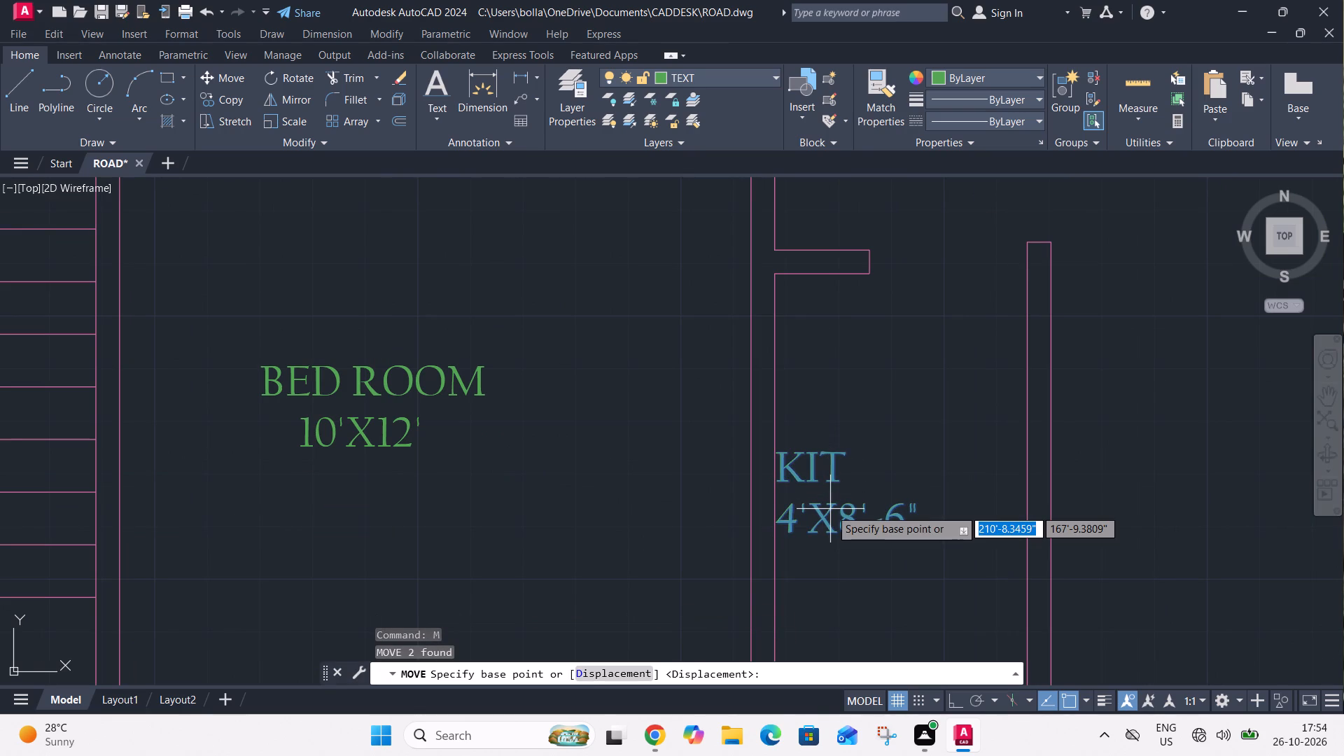
pyautogui.click(830, 509)
pyautogui.click(867, 505)
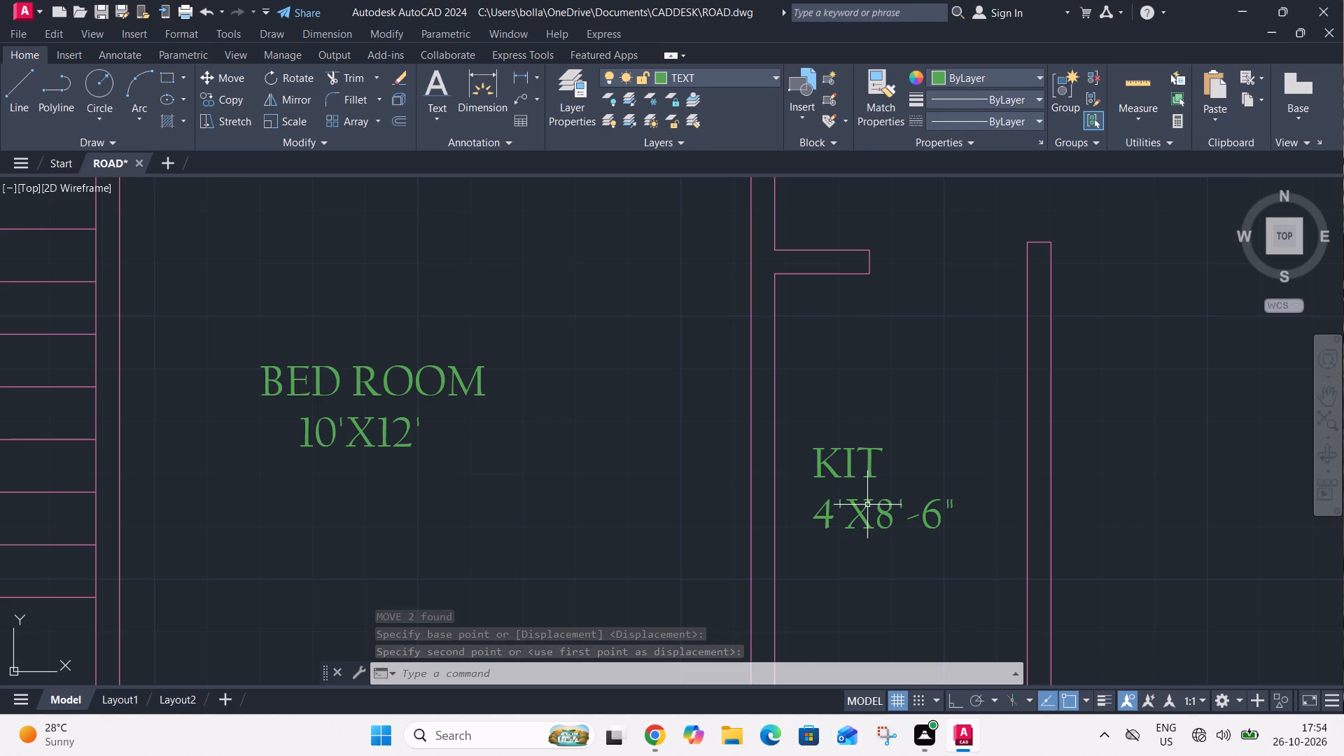
# Copy the BED ROOM 10'X12' label from the room beside the staircase into the plan's bottom-right corner room.
pyautogui.scroll(-1, 855, 496)
pyautogui.click(603, 417)
pyautogui.click(568, 451)
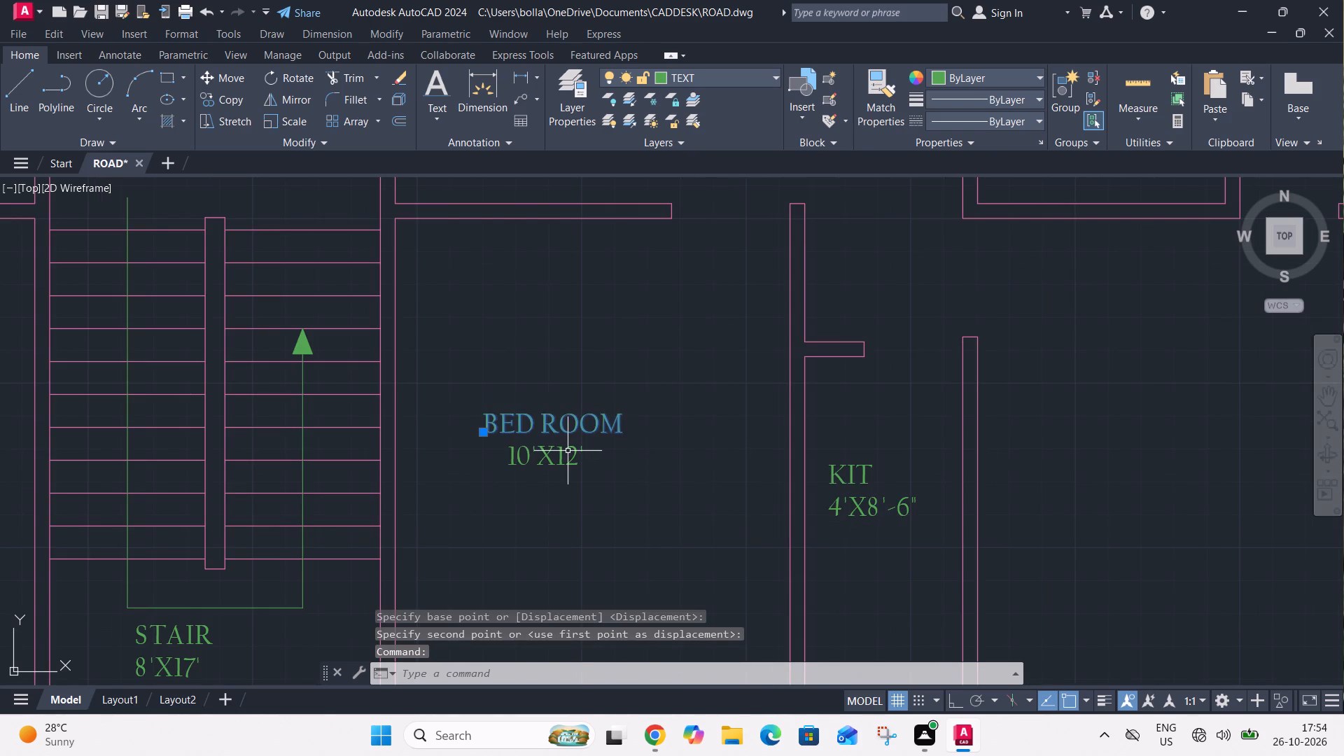
pyautogui.press('c')
pyautogui.write('O')
pyautogui.press('space')
pyautogui.click(567, 451)
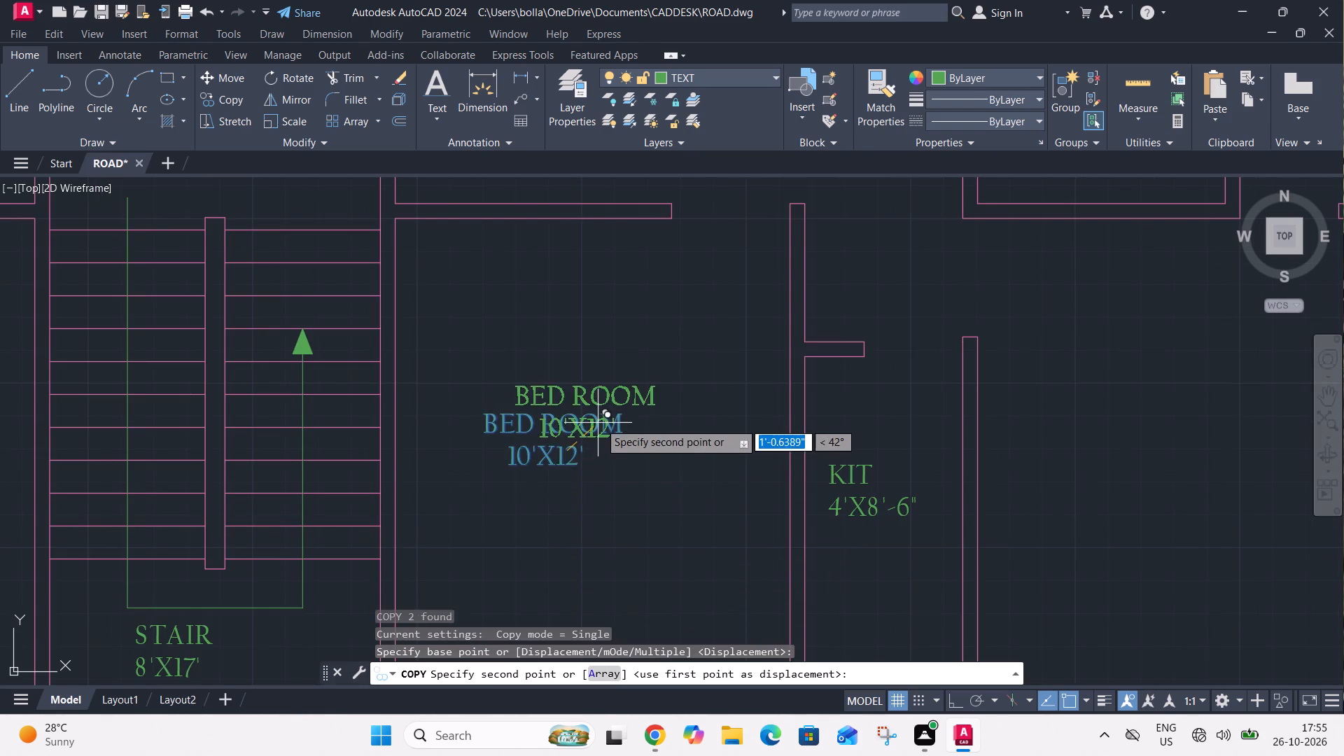
pyautogui.scroll(-1, 592, 430)
pyautogui.click(985, 482)
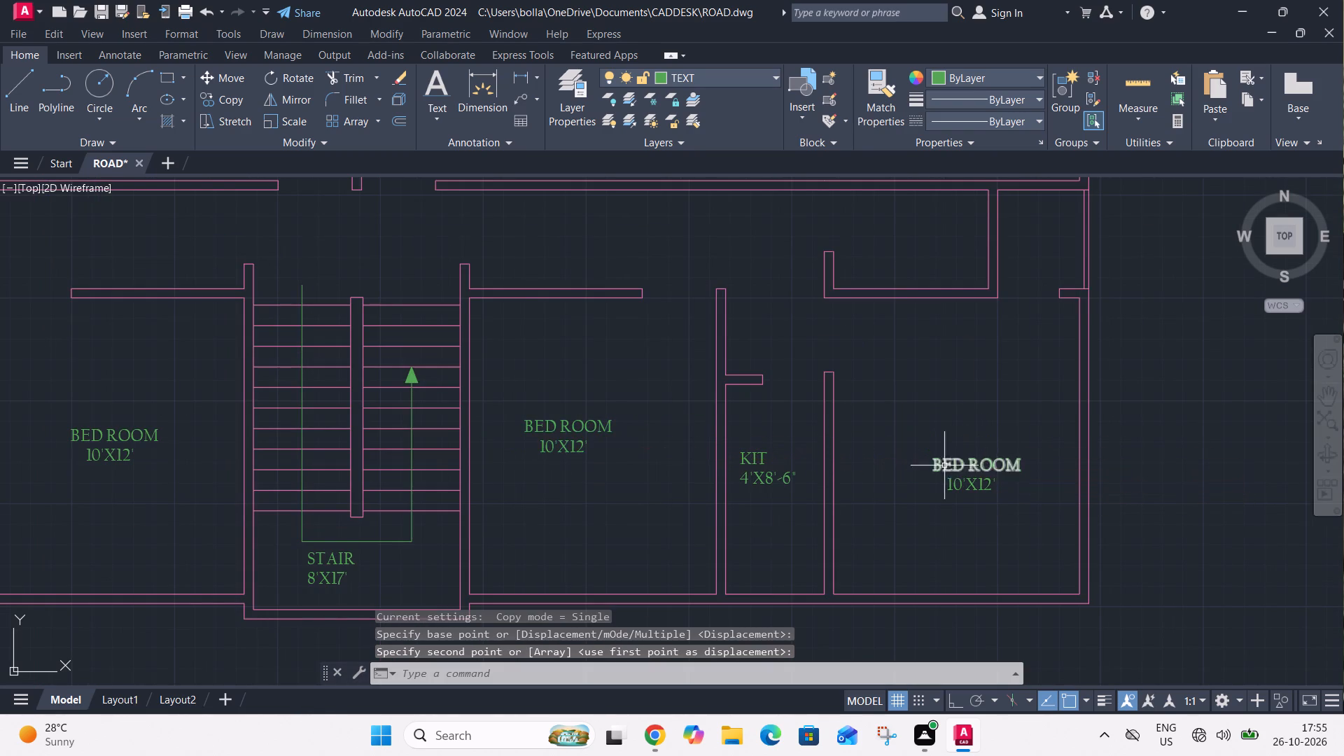
pyautogui.press('Escape')
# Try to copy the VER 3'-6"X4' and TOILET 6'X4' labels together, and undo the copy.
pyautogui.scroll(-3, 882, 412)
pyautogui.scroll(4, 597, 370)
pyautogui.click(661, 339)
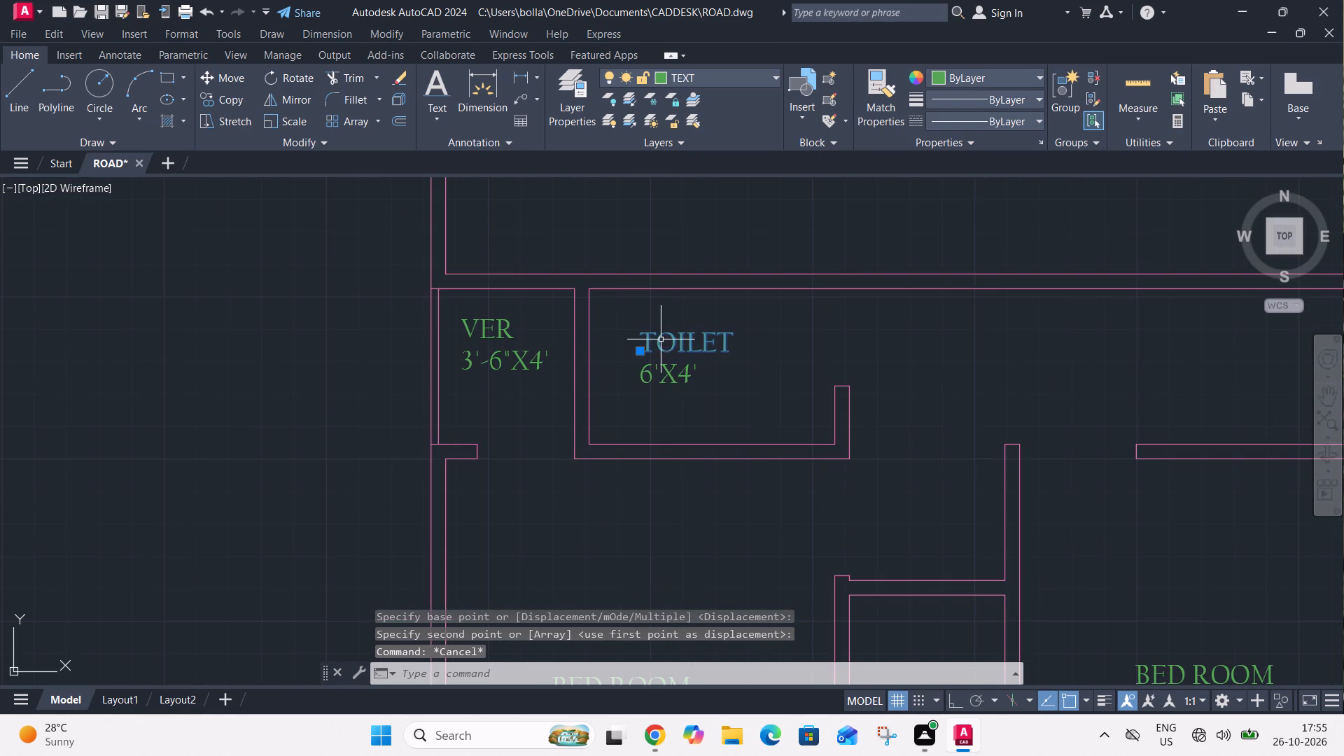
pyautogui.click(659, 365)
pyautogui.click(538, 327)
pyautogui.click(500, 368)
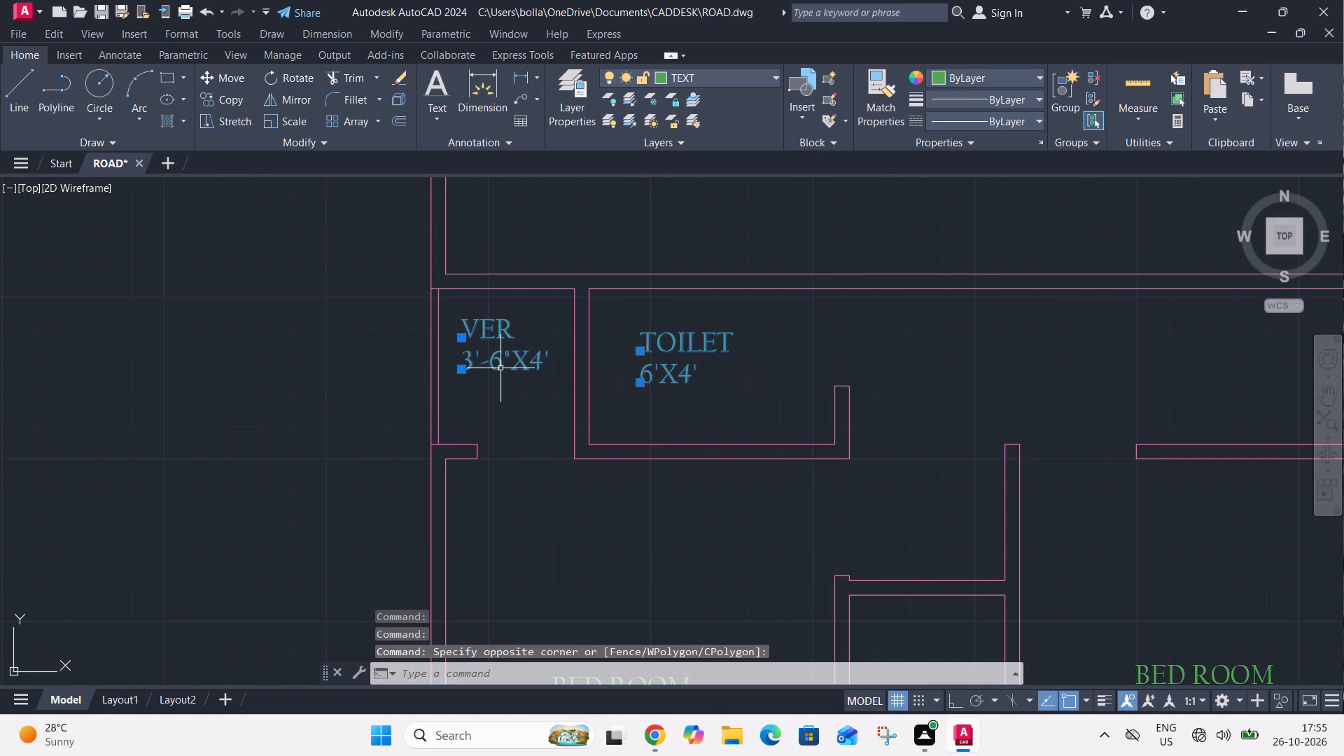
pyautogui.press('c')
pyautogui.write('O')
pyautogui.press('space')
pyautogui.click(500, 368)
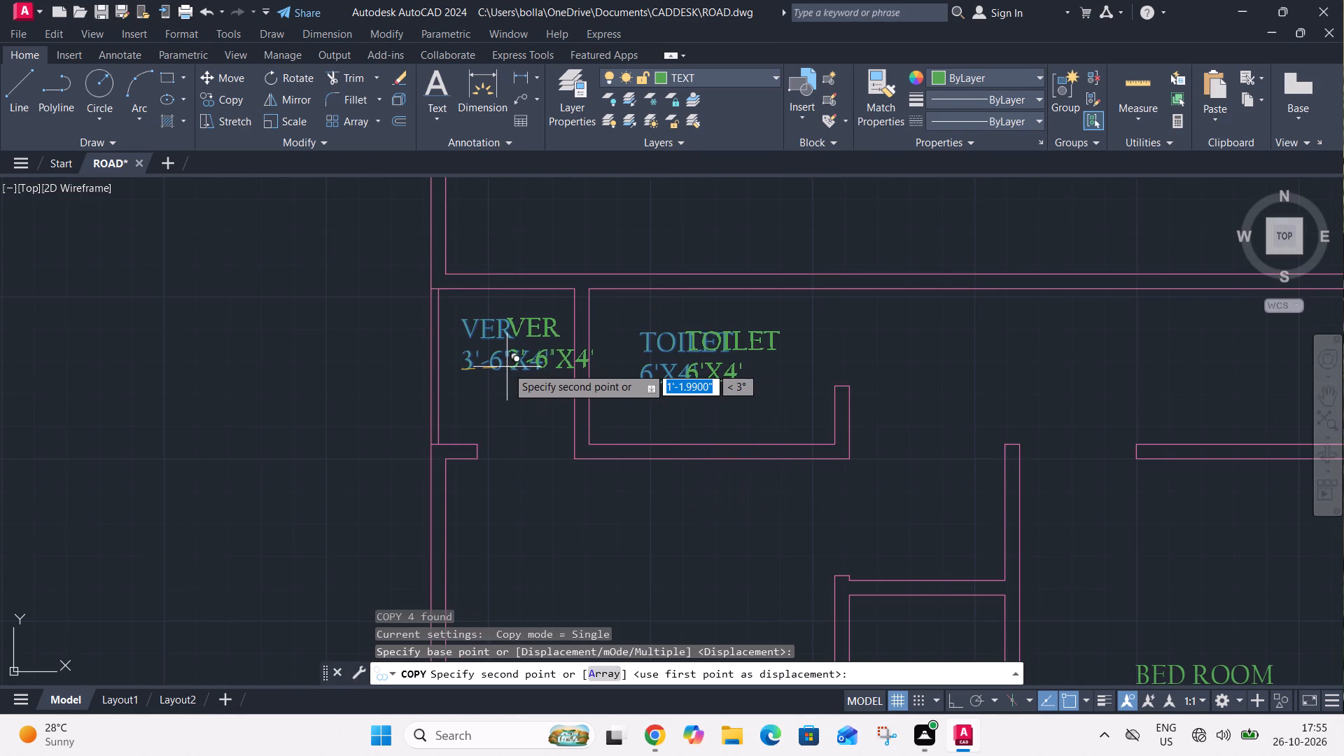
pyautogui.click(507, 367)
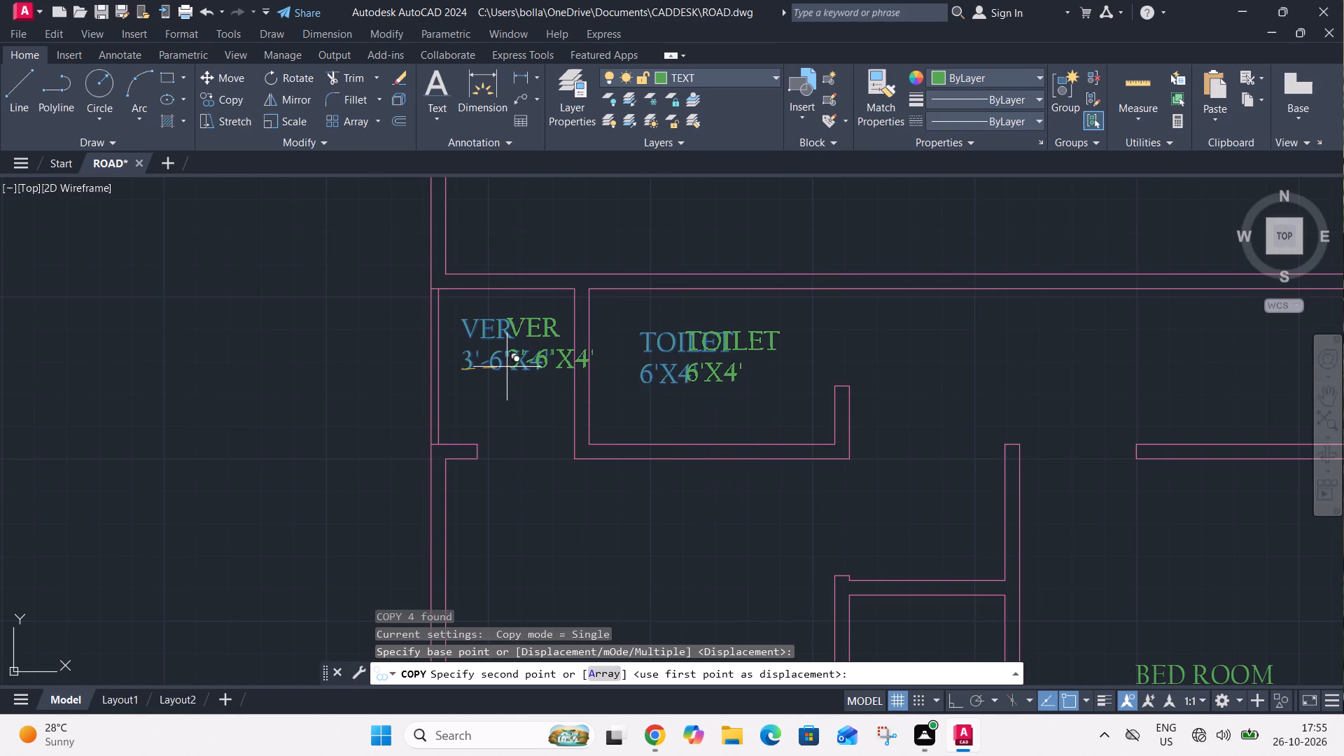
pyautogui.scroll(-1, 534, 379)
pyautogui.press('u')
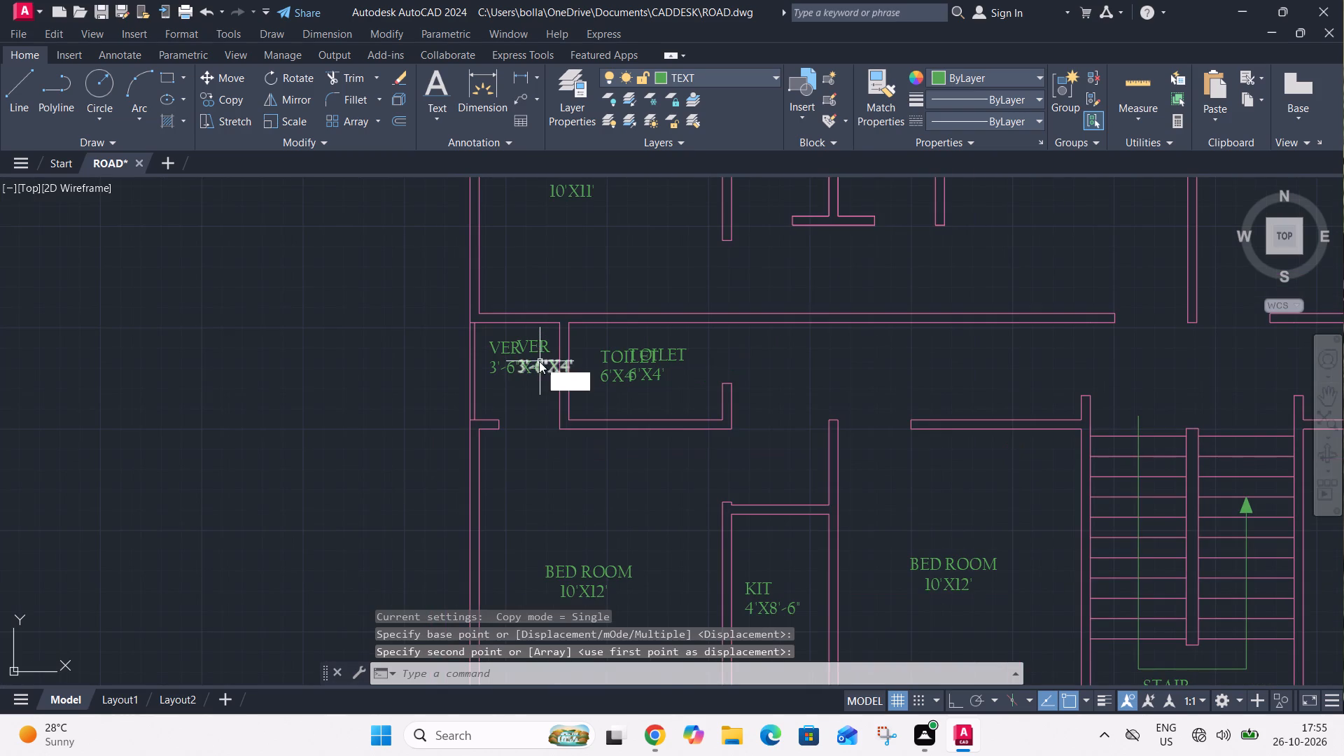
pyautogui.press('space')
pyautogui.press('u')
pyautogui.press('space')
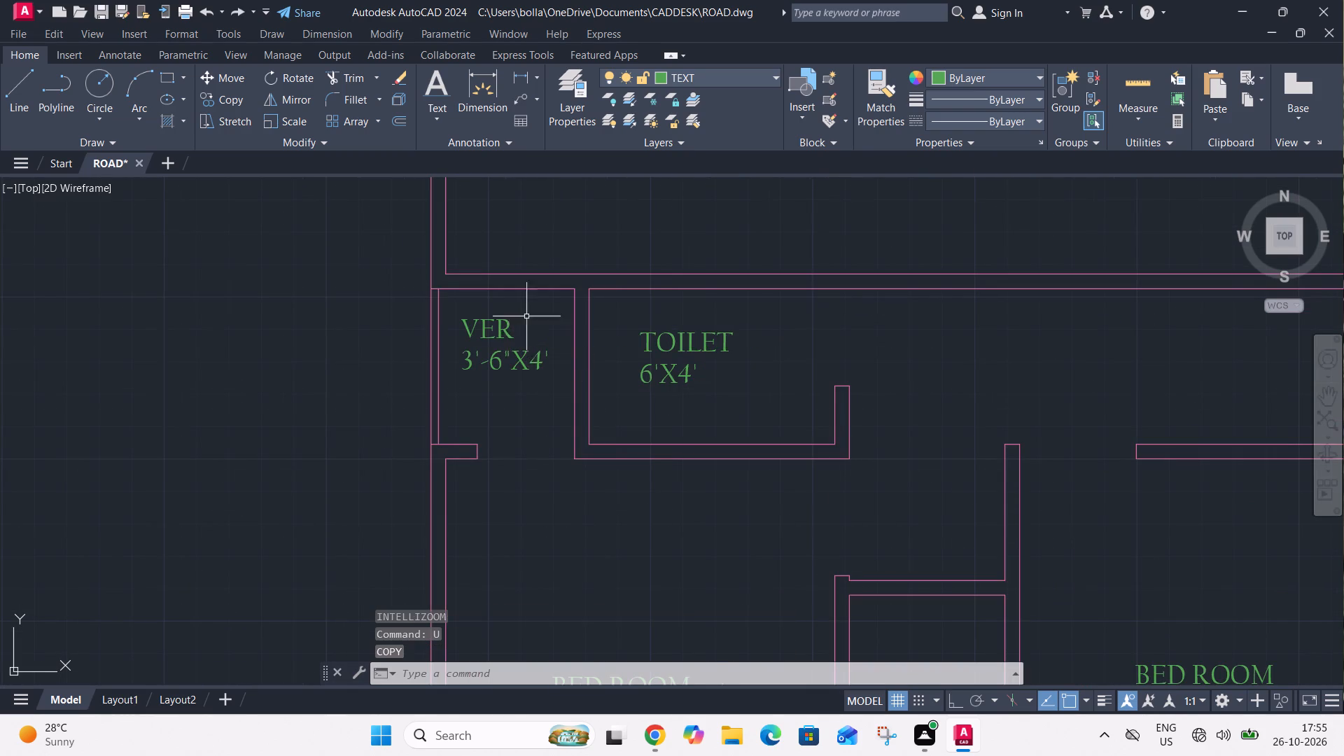
# Copy the VER 3'-6"X4' label into the matching small room at the plan's right end.
pyautogui.click(526, 316)
pyautogui.click(493, 360)
pyautogui.press('c')
pyautogui.write('O')
pyautogui.press('space')
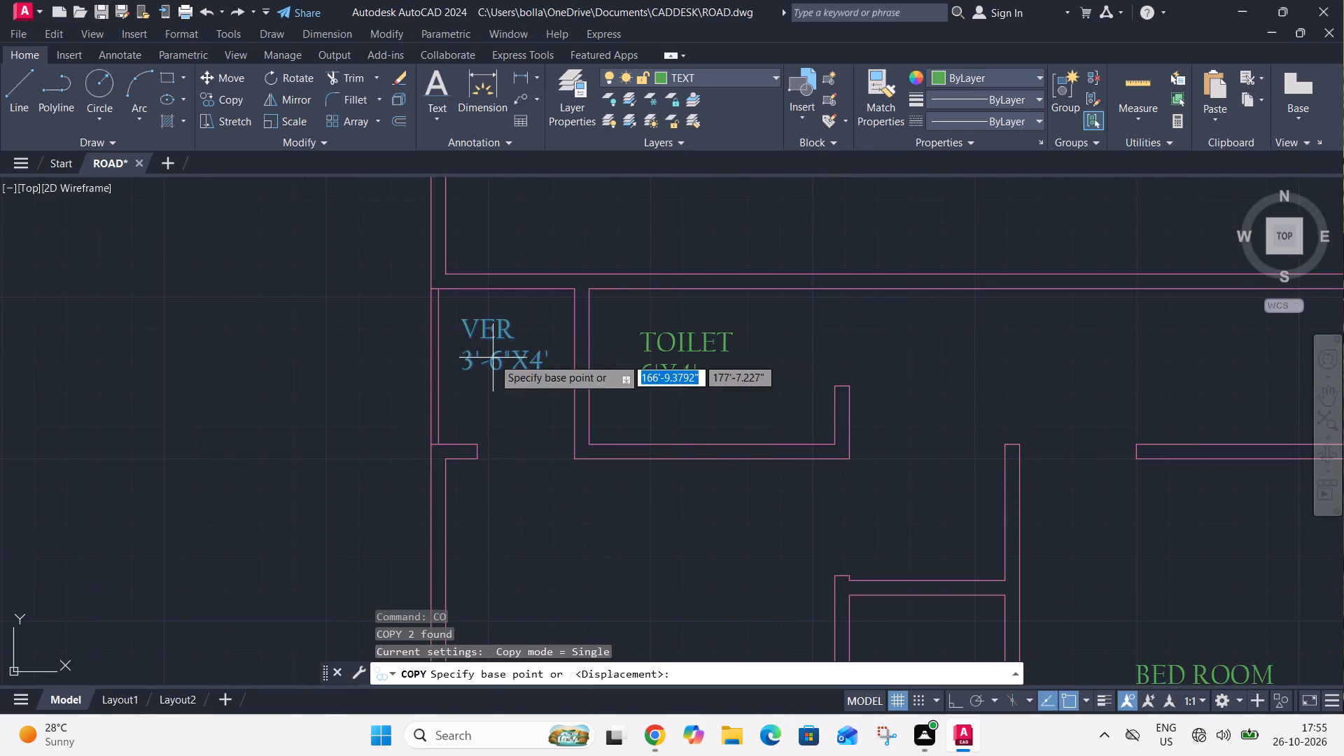
pyautogui.click(493, 357)
pyautogui.scroll(-3, 513, 356)
pyautogui.moveTo(958, 342); pyautogui.dragTo(781, 399, button='middle')
pyautogui.scroll(3, 851, 410)
pyautogui.click(874, 426)
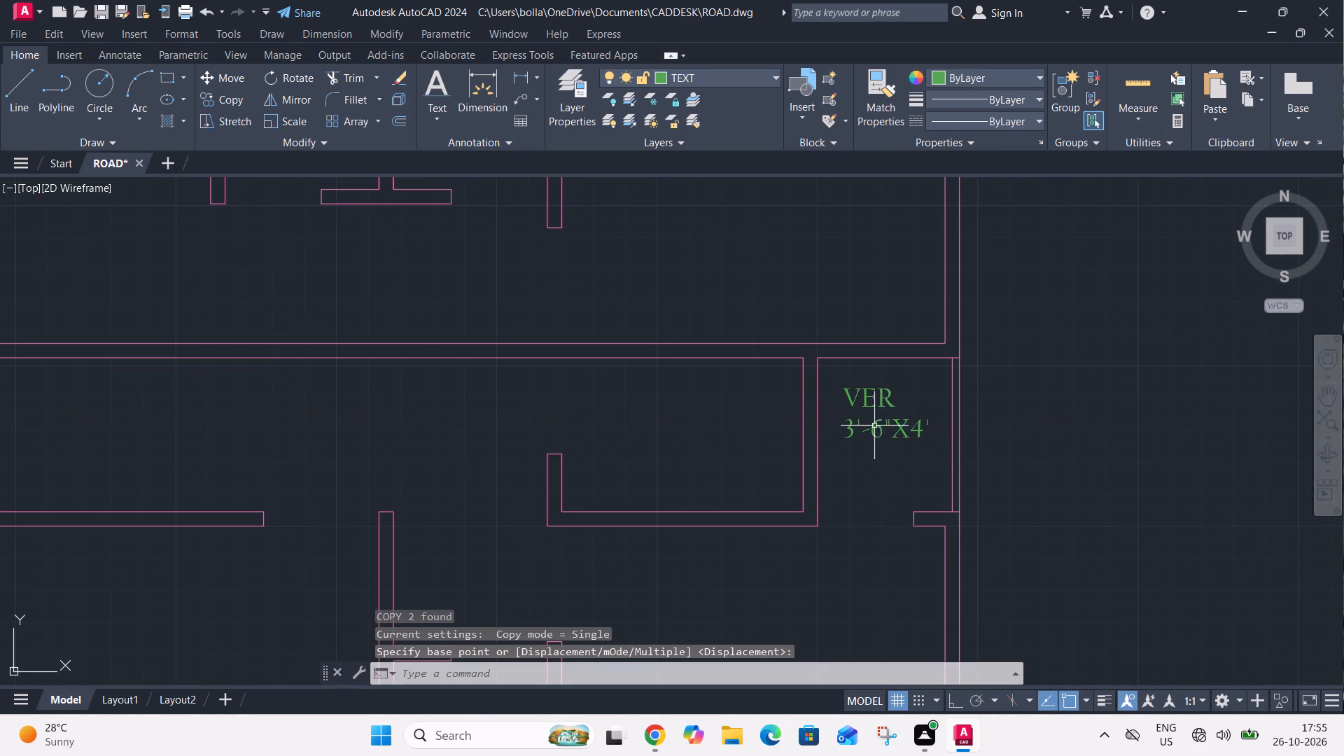
# Copy the TOILET 6'X4' label into the matching room beside the veranda in the plan's right half.
pyautogui.scroll(-3, 871, 414)
pyautogui.scroll(3, 390, 428)
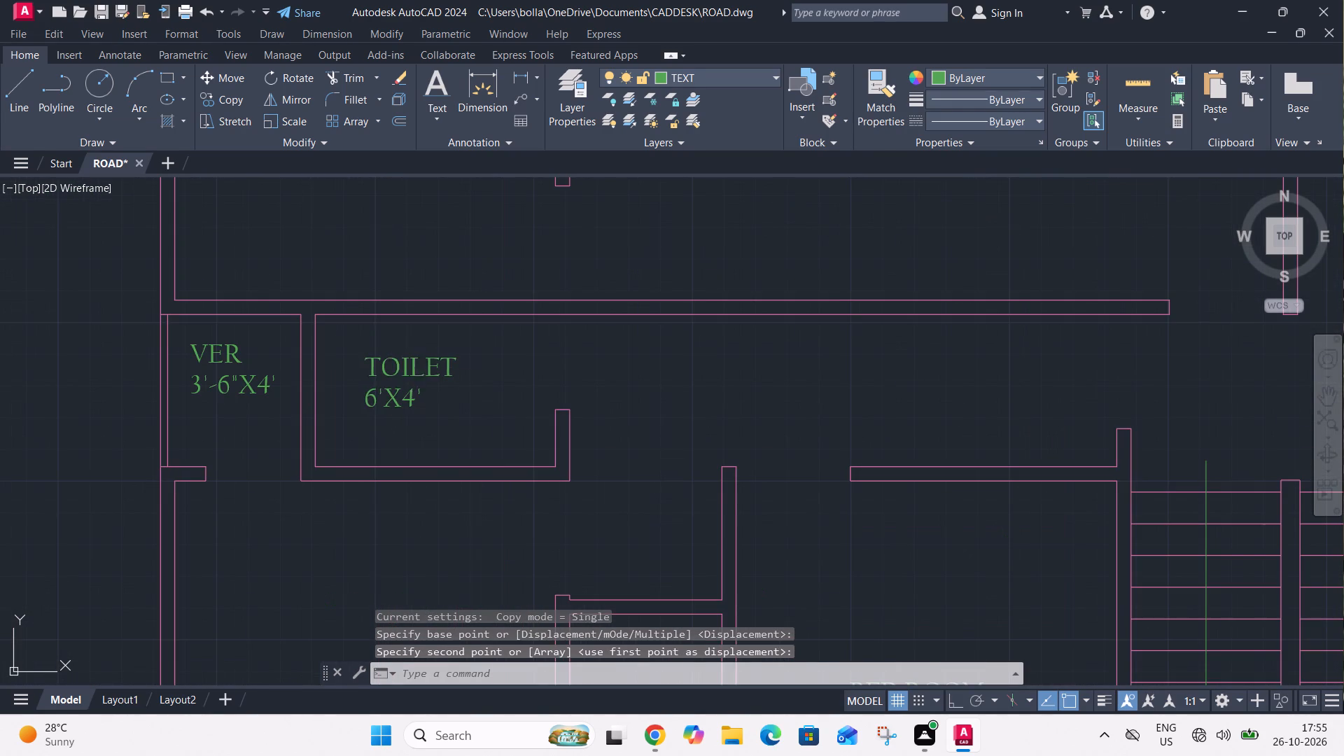
pyautogui.click(420, 358)
pyautogui.click(393, 389)
pyautogui.press('c')
pyautogui.write('O')
pyautogui.press('space')
pyautogui.click(392, 389)
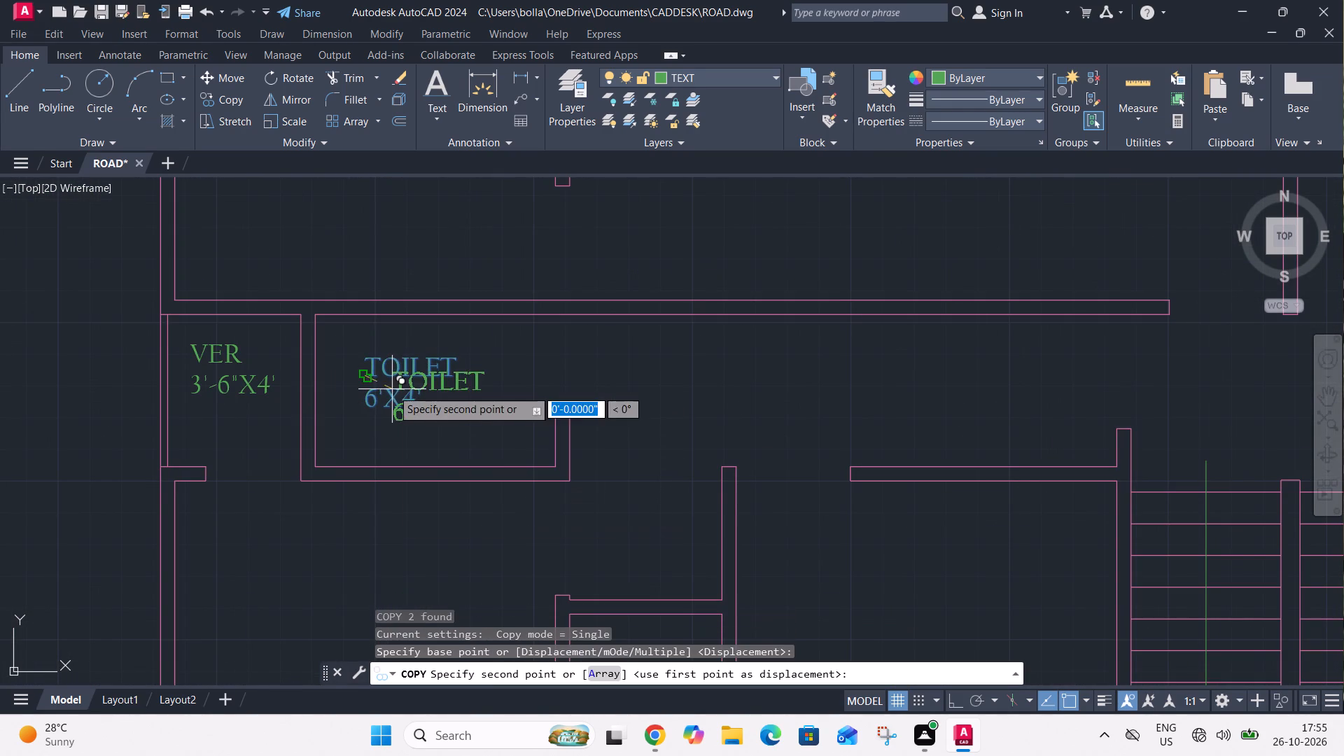
pyautogui.scroll(-1, 409, 386)
pyautogui.scroll(-2, 759, 391)
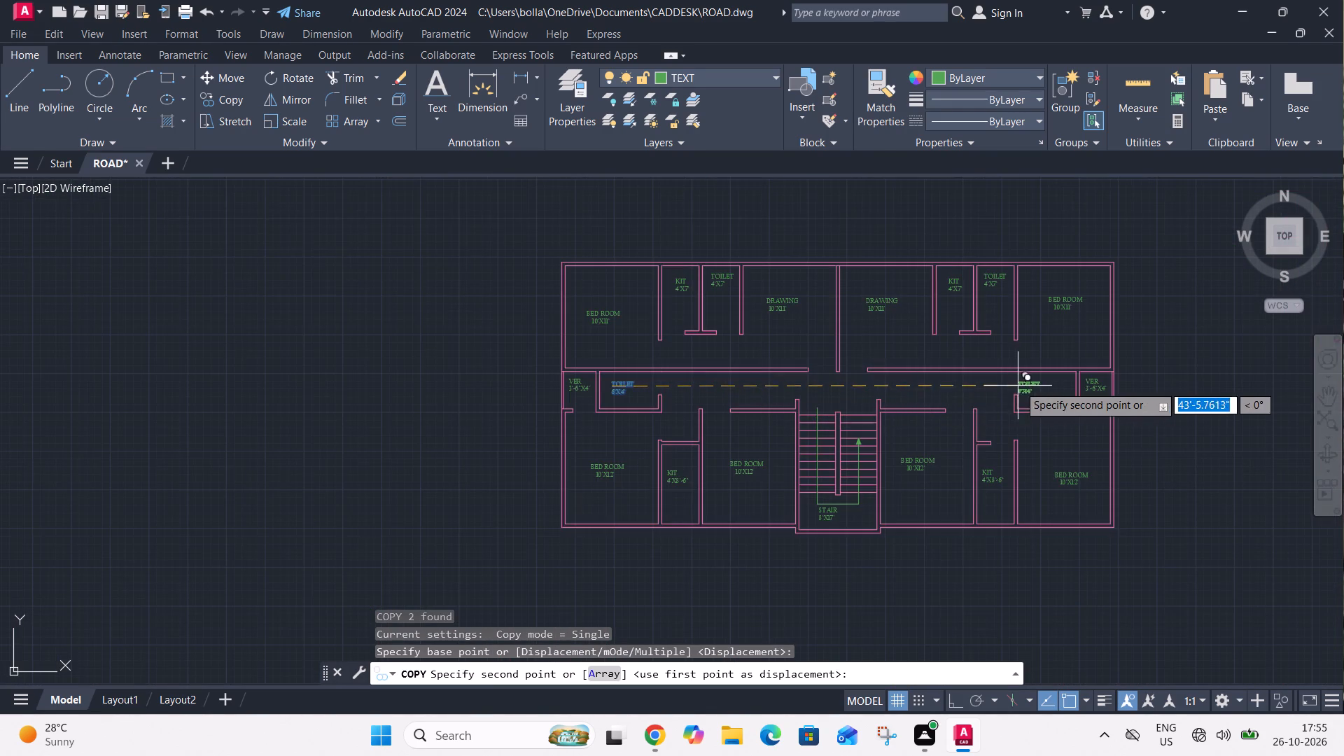
pyautogui.scroll(3, 1033, 385)
pyautogui.click(1036, 405)
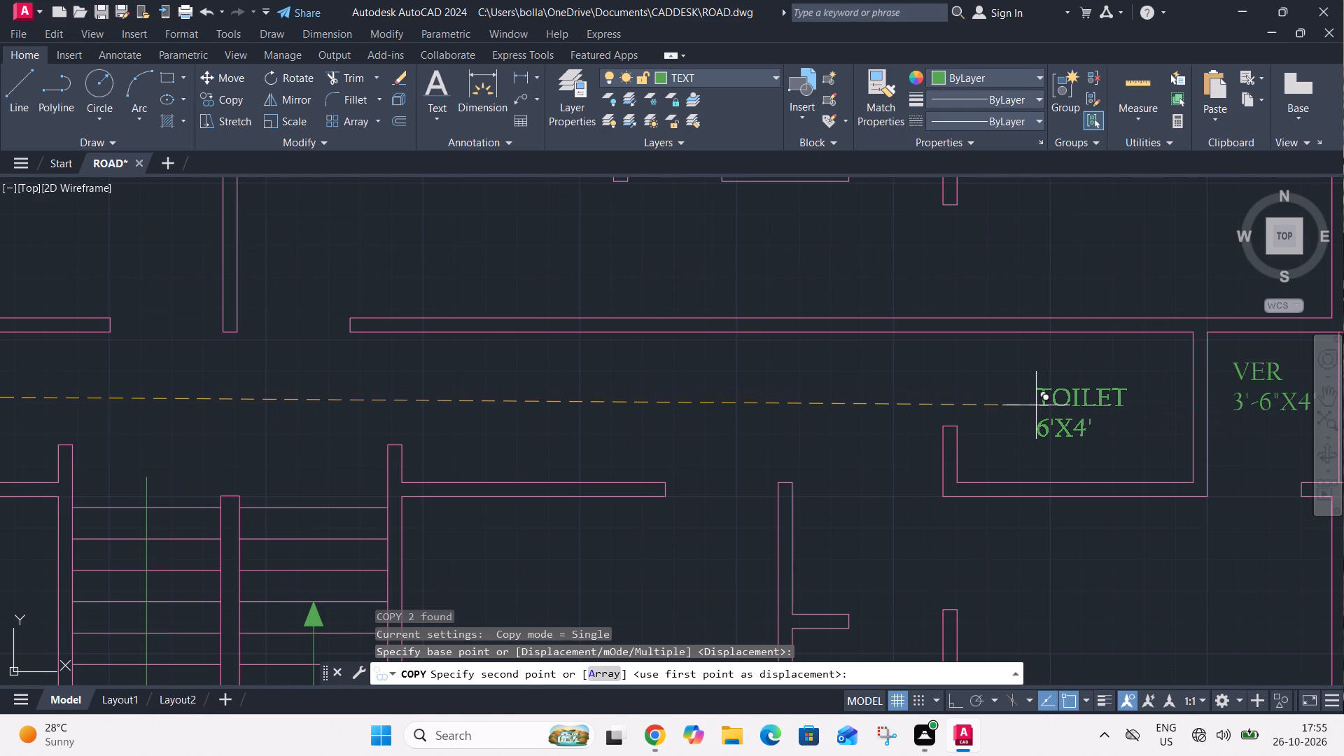
# Move the copied TOILET 6'X4' label about 1' to the right and slightly down within its room.
pyautogui.click(1095, 372)
pyautogui.click(1053, 426)
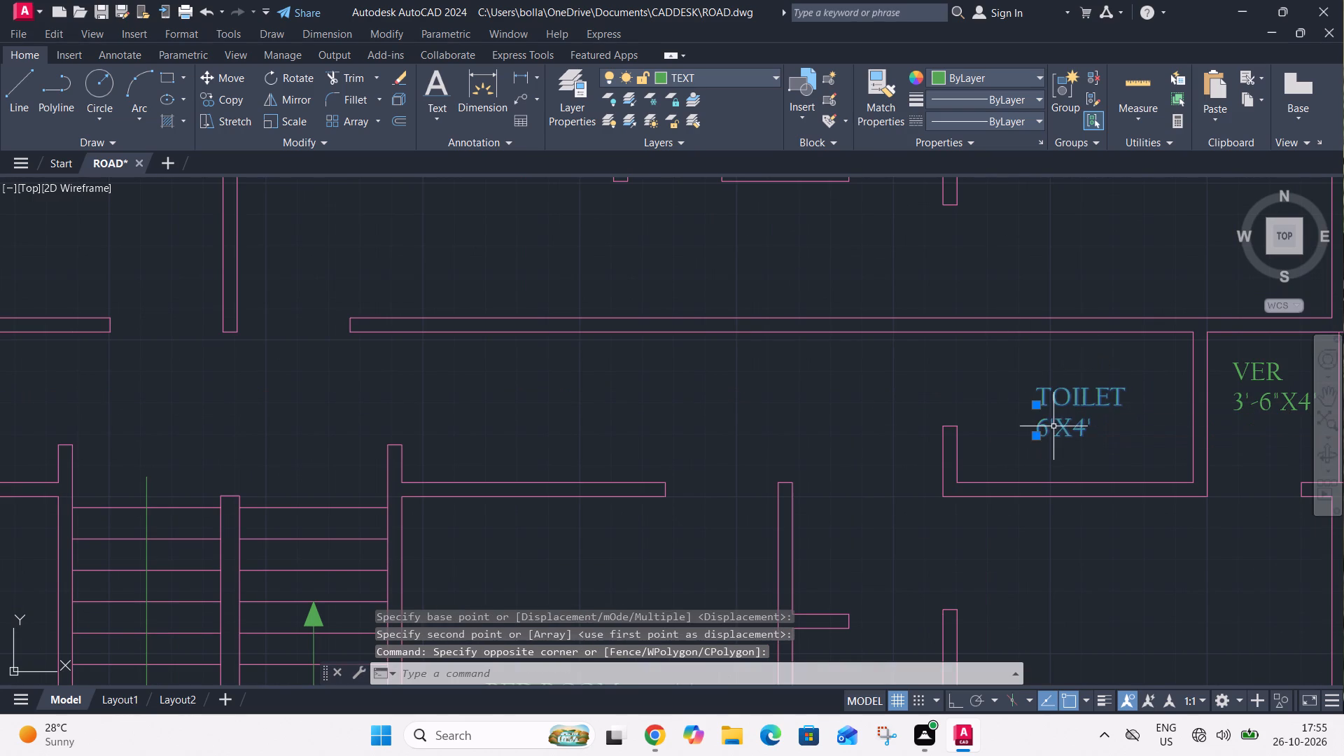
pyautogui.write('M')
pyautogui.press('space')
pyautogui.click(1046, 419)
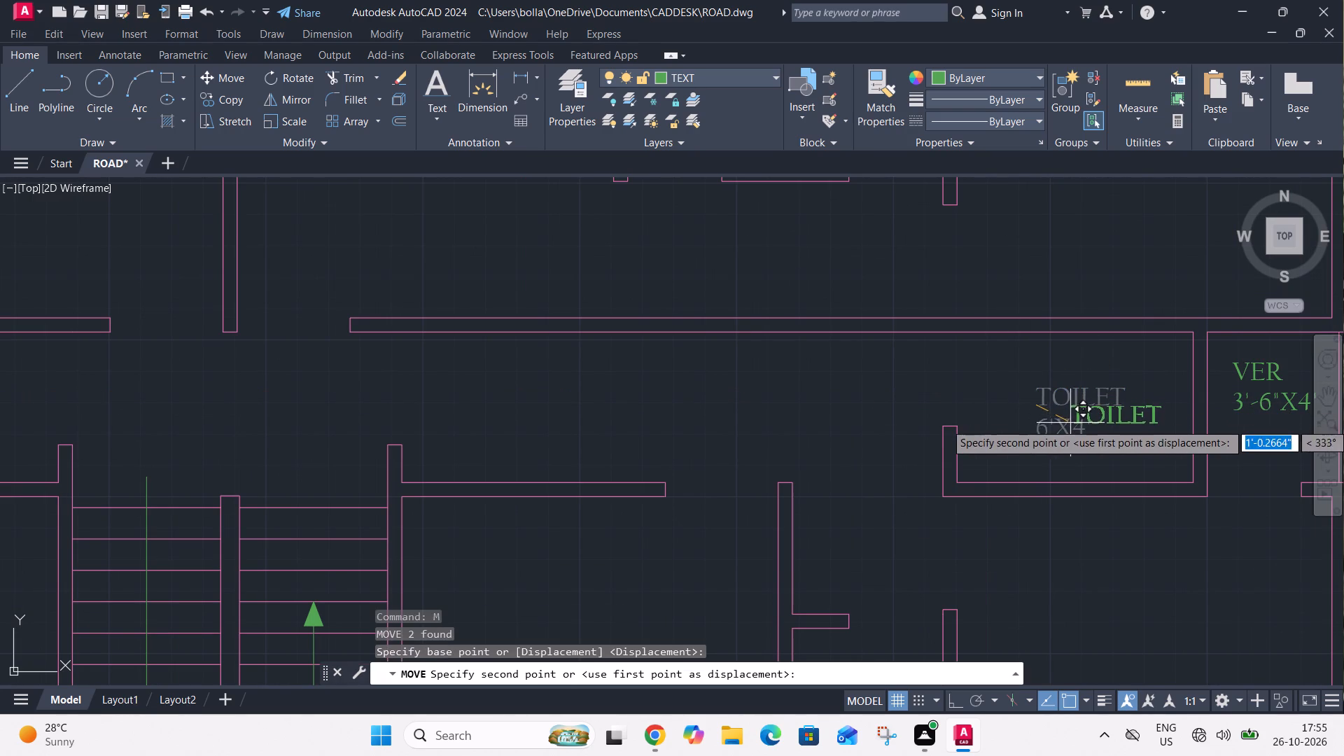
pyautogui.click(1070, 423)
# Make WINDOWS the current layer.
pyautogui.scroll(-1, 1058, 394)
pyautogui.moveTo(1065, 387); pyautogui.dragTo(871, 395, button='middle')
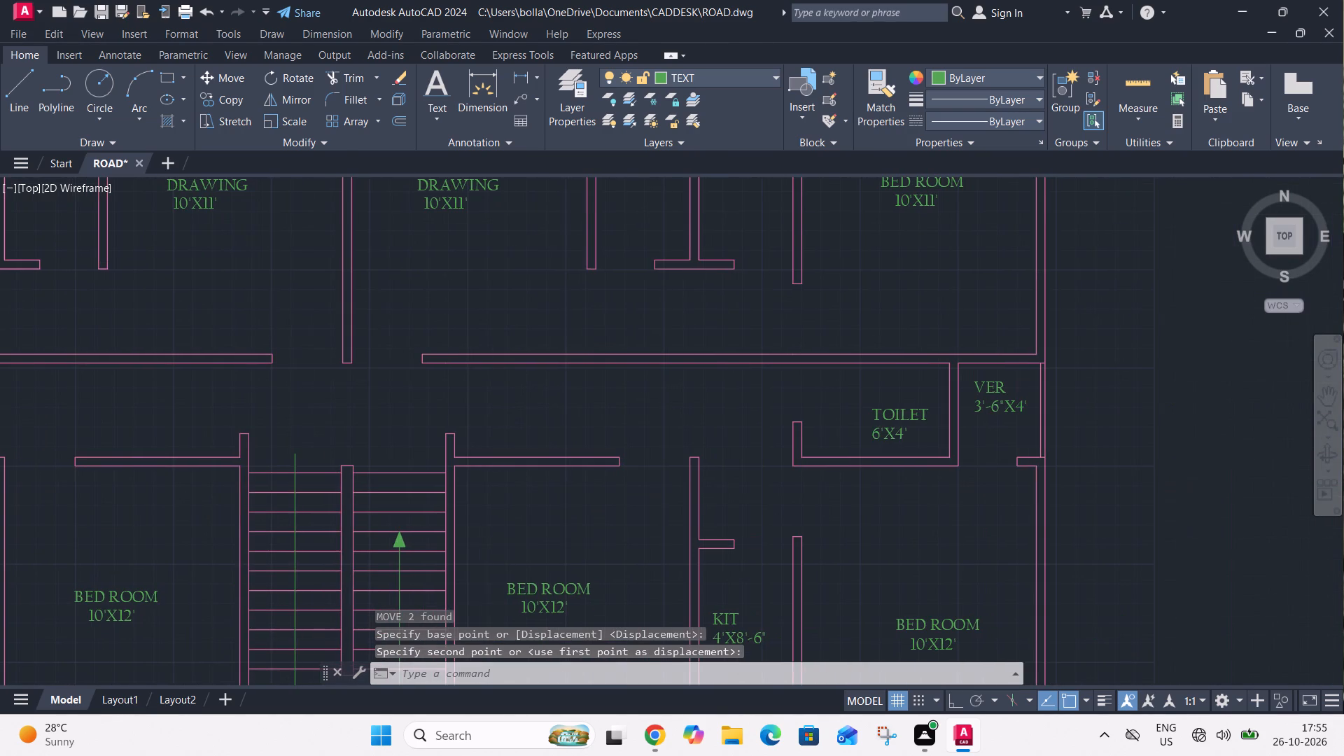
pyautogui.scroll(-1, 871, 395)
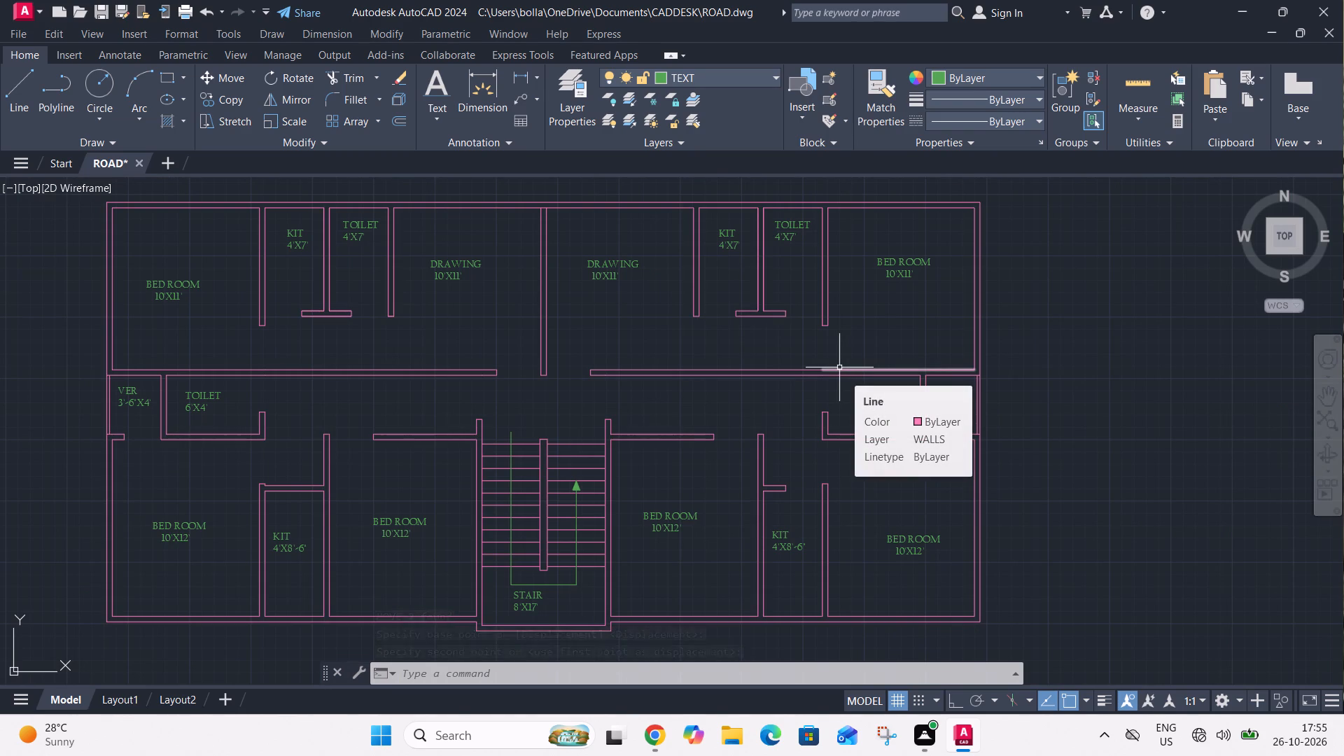
pyautogui.scroll(-1, 839, 367)
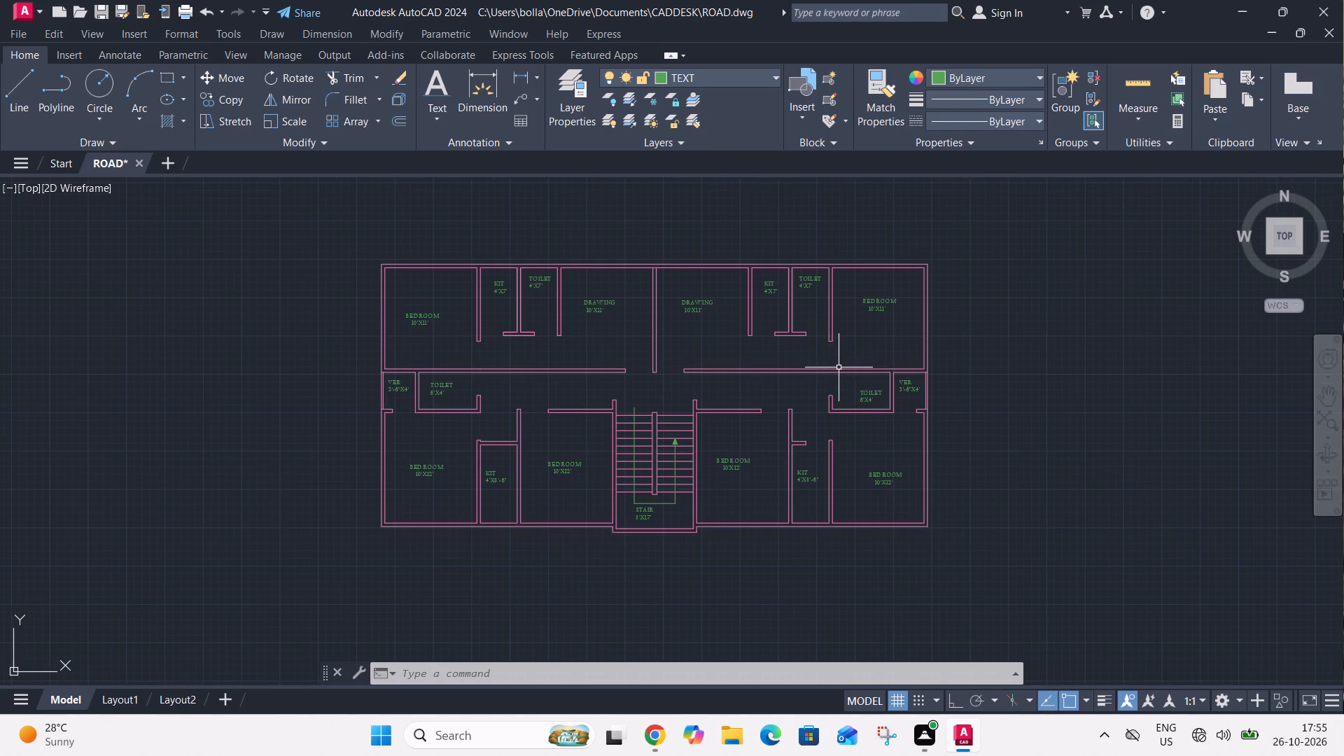
pyautogui.click(707, 76)
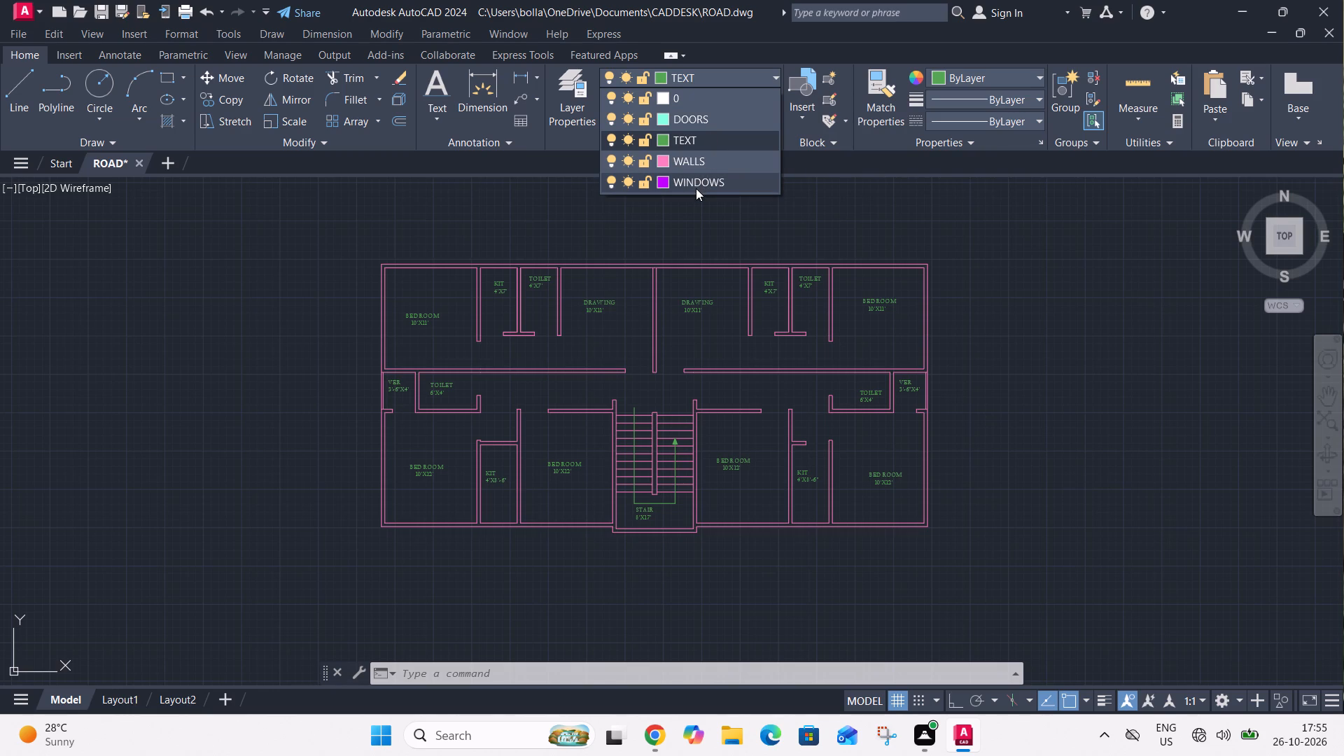
pyautogui.click(694, 183)
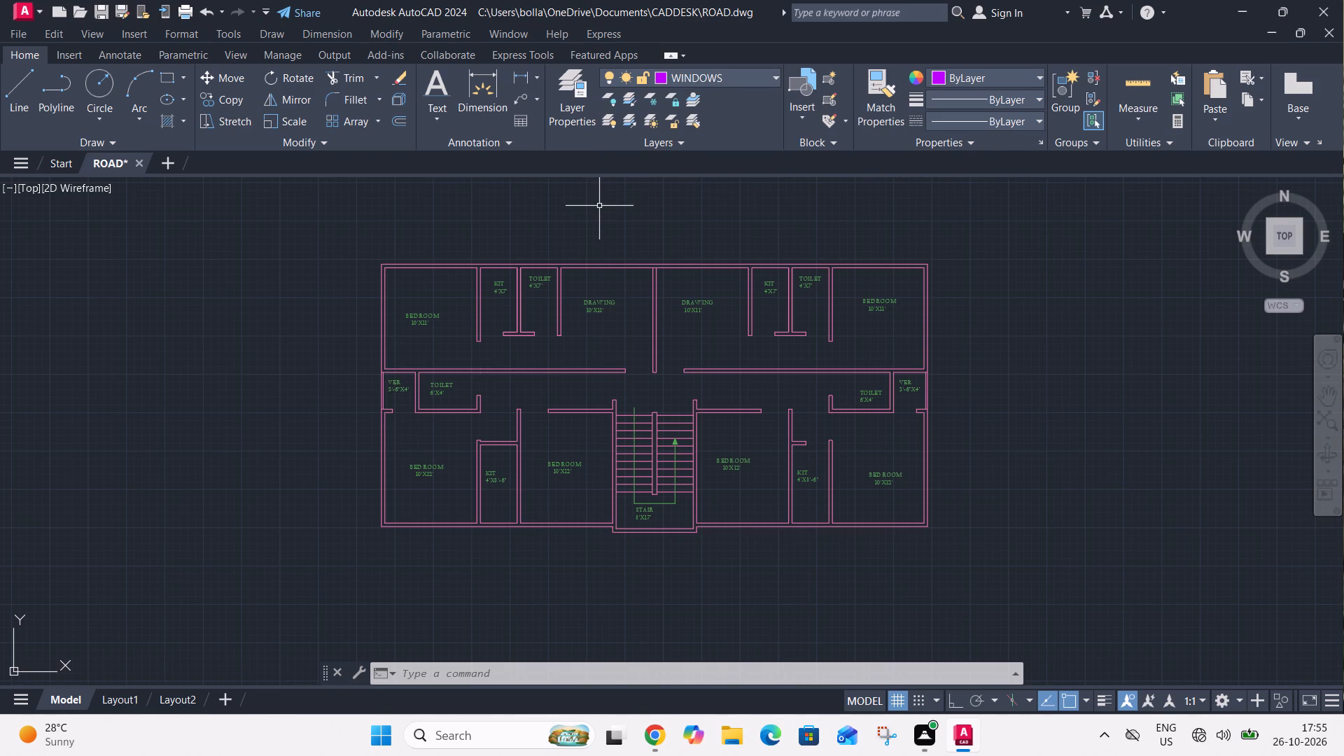
# Draw a closed upright window outline 3' long and 4.5" wide outside the plan's right wall, with Ortho on.
pyautogui.write('L')
pyautogui.press('space')
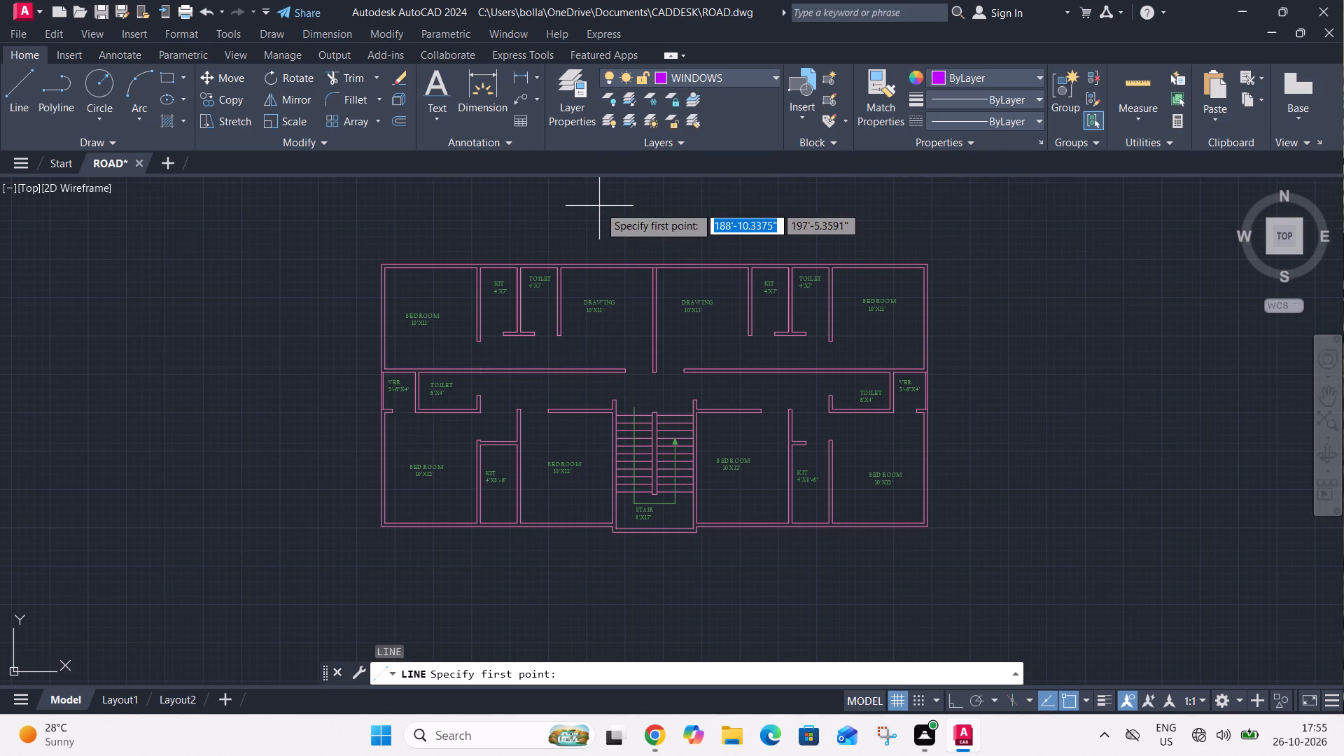
pyautogui.scroll(1, 922, 306)
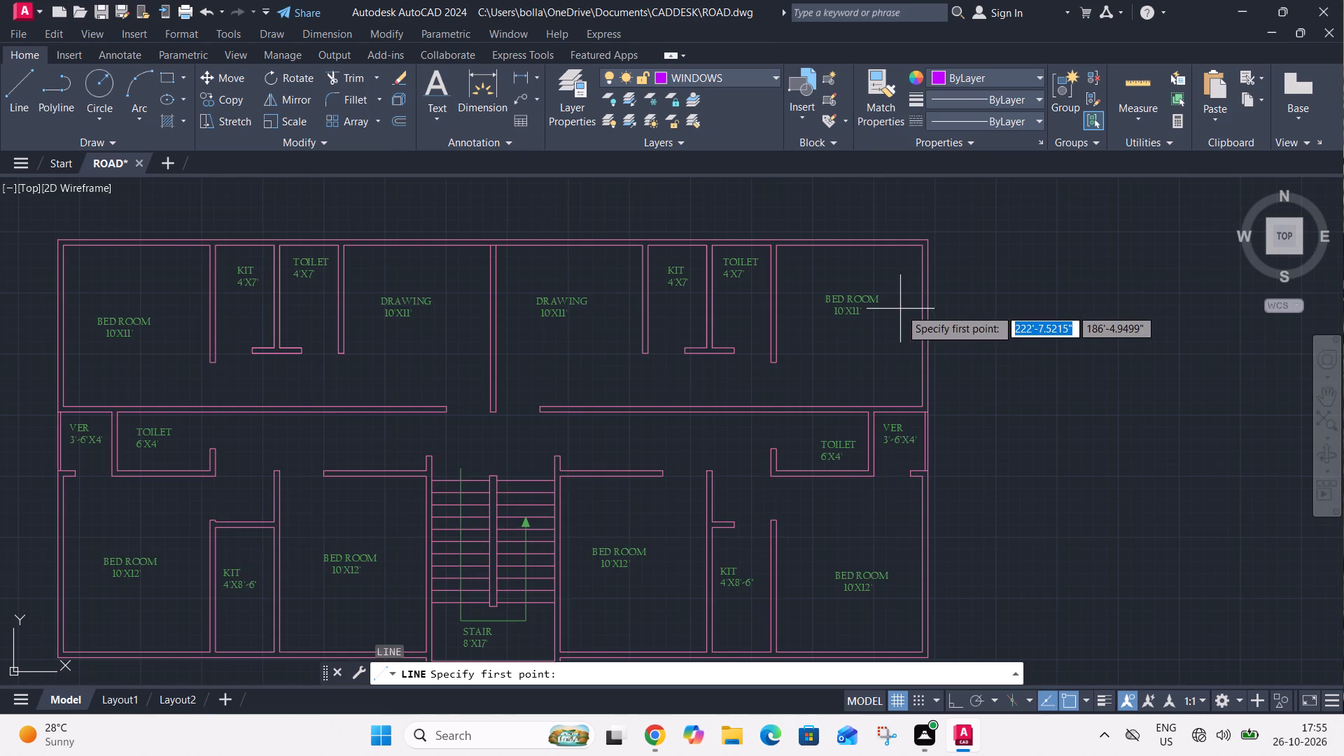
pyautogui.scroll(1, 900, 309)
pyautogui.click(1010, 285)
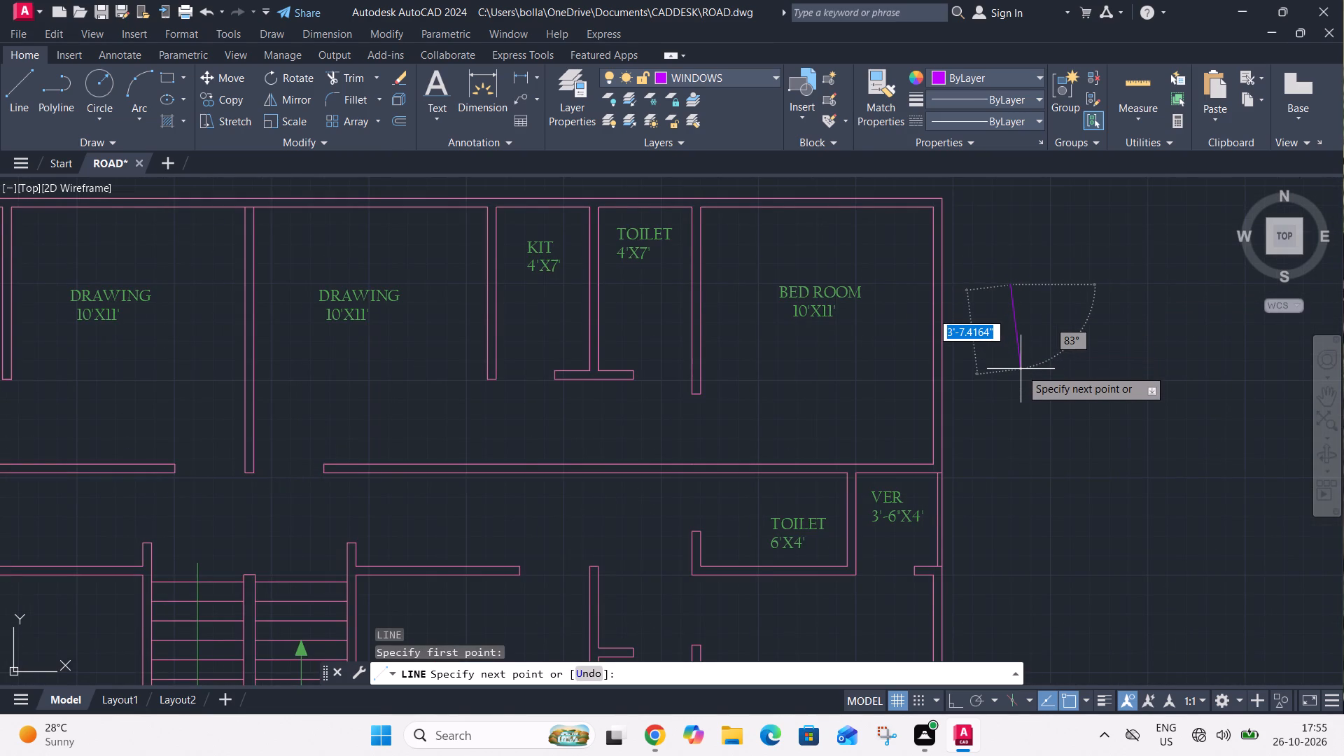
pyautogui.press('F8')
pyautogui.write("3'")
pyautogui.press('Return')
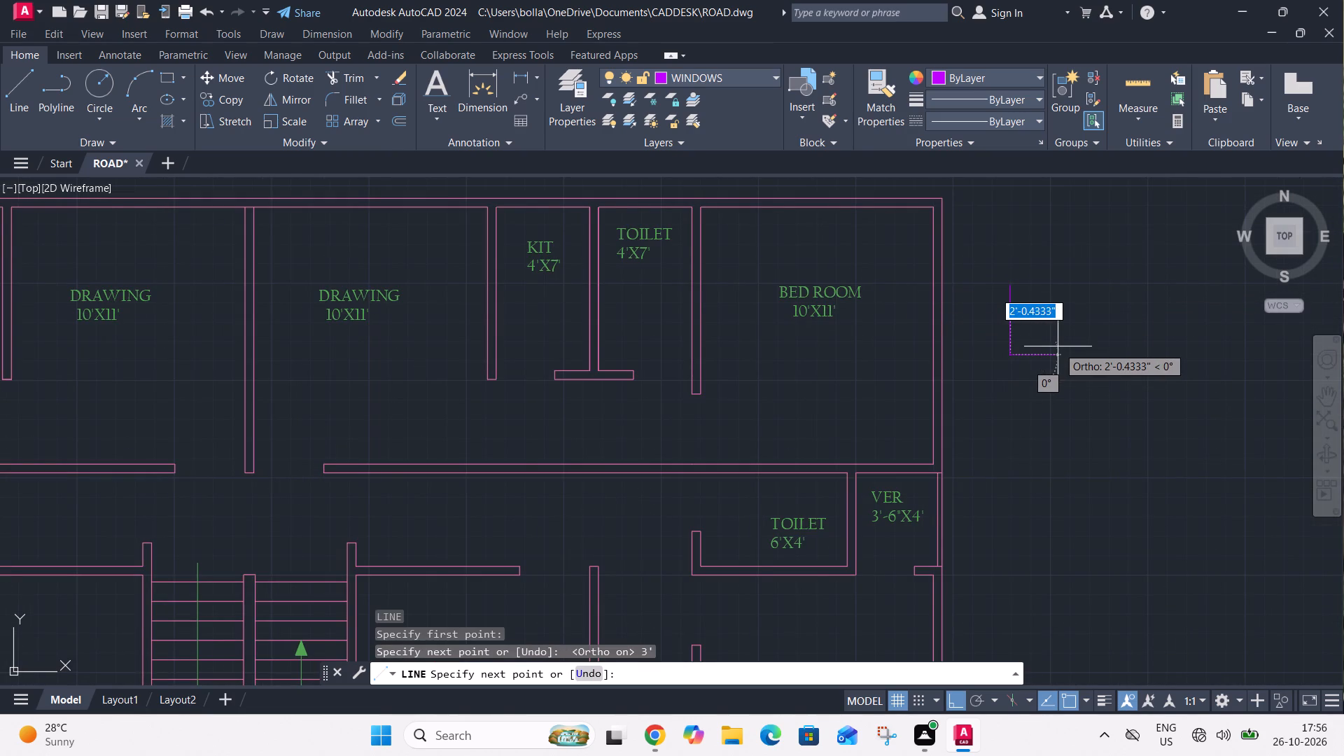
pyautogui.write('4.5"')
pyautogui.press('Return')
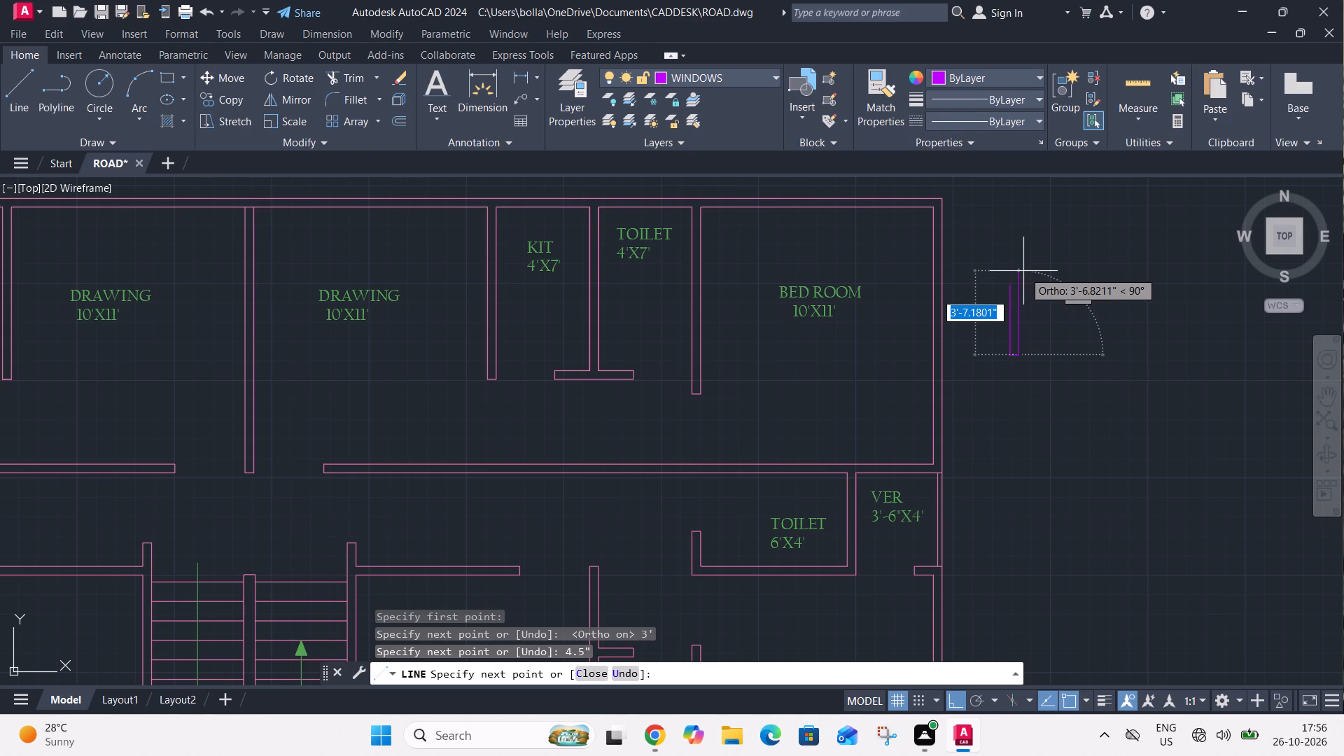
pyautogui.write("3'")
pyautogui.press('Return')
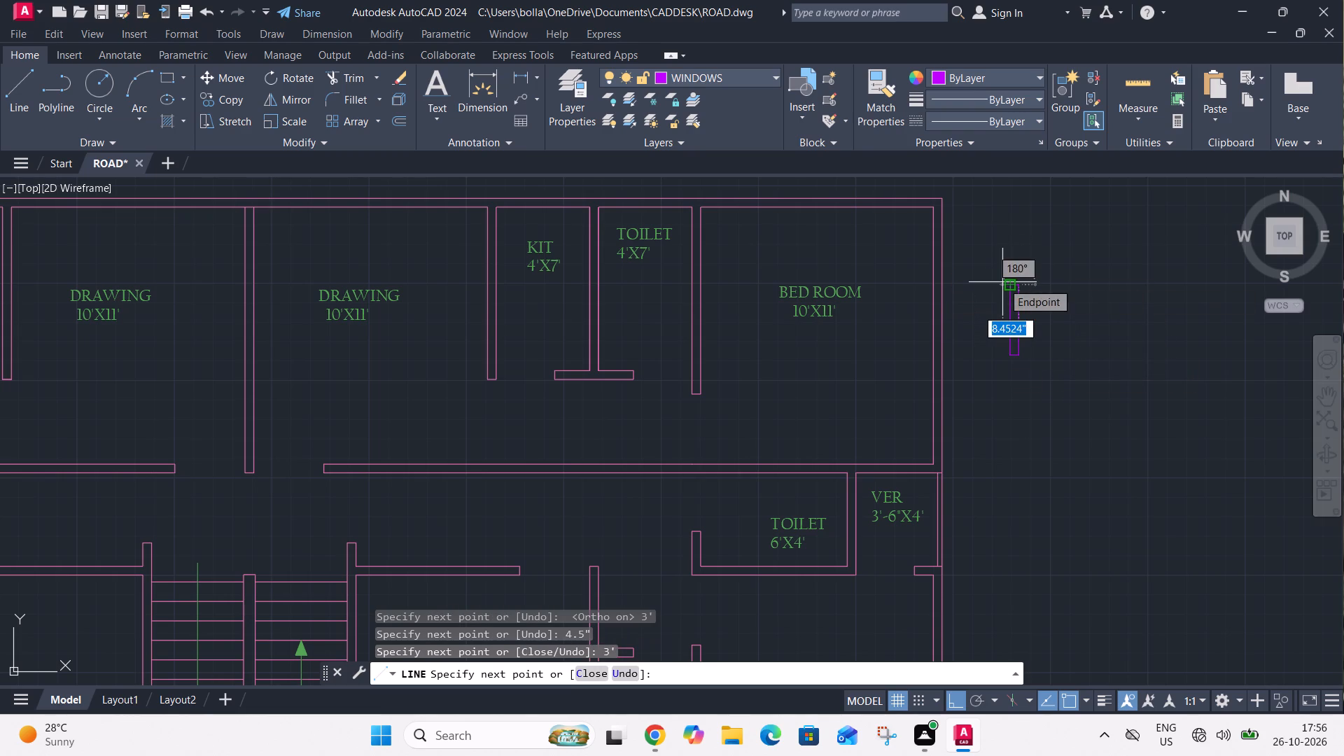
pyautogui.write('C')
pyautogui.press('space')
# Draw a lengthwise centre line through the window outline between the midpoints of its short sides.
pyautogui.scroll(3, 1022, 290)
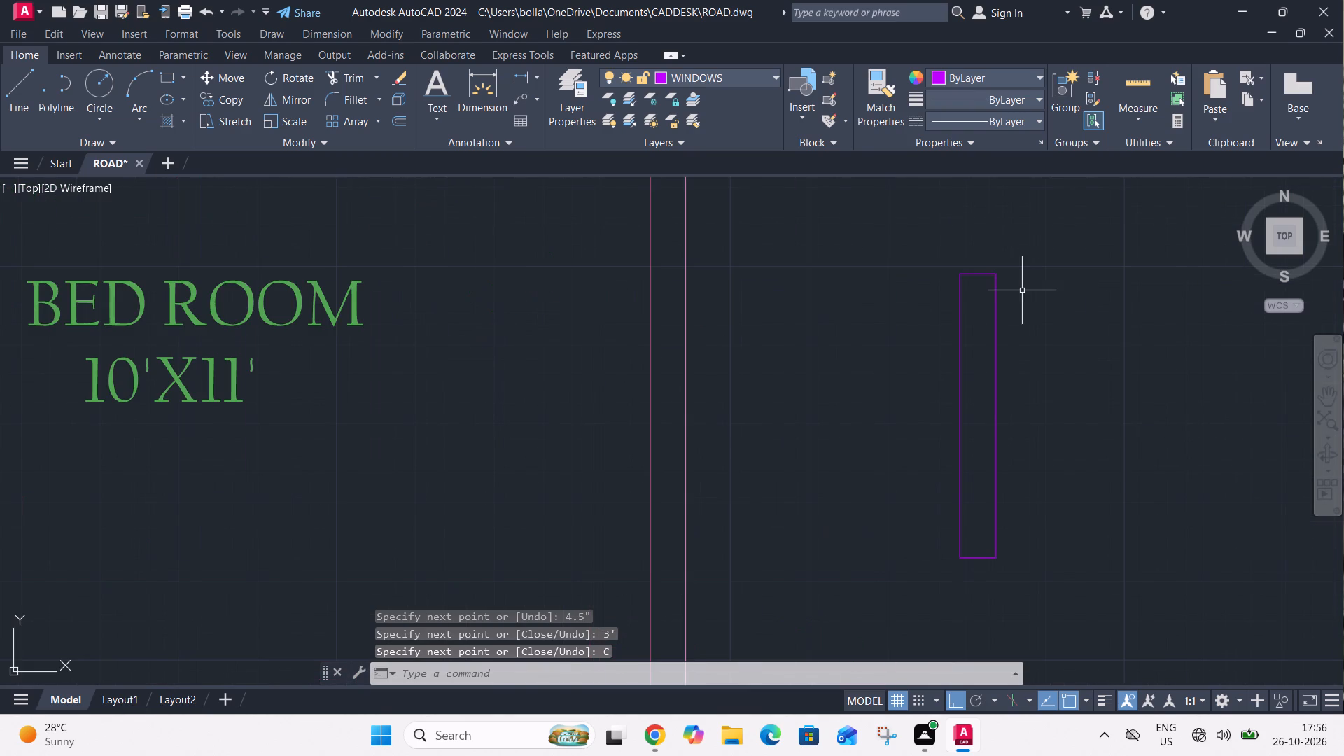
pyautogui.write('L')
pyautogui.press('space')
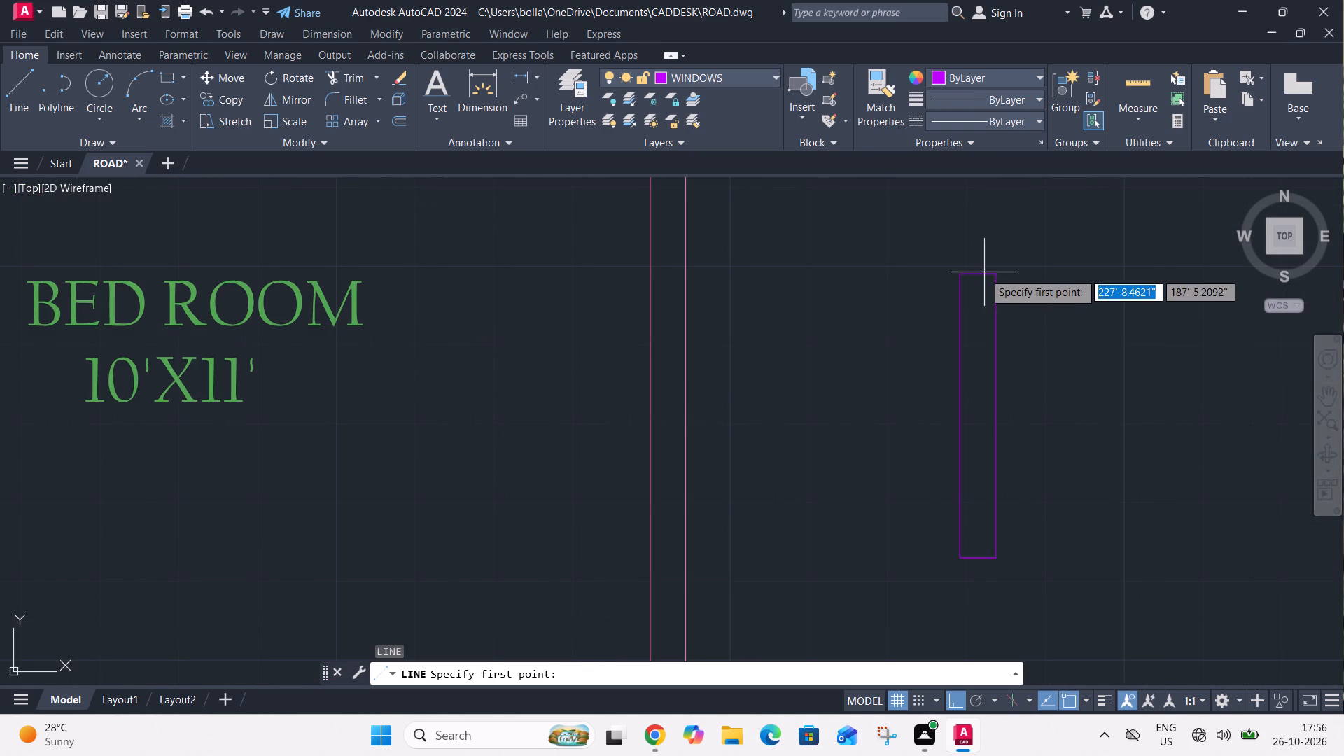
pyautogui.click(981, 272)
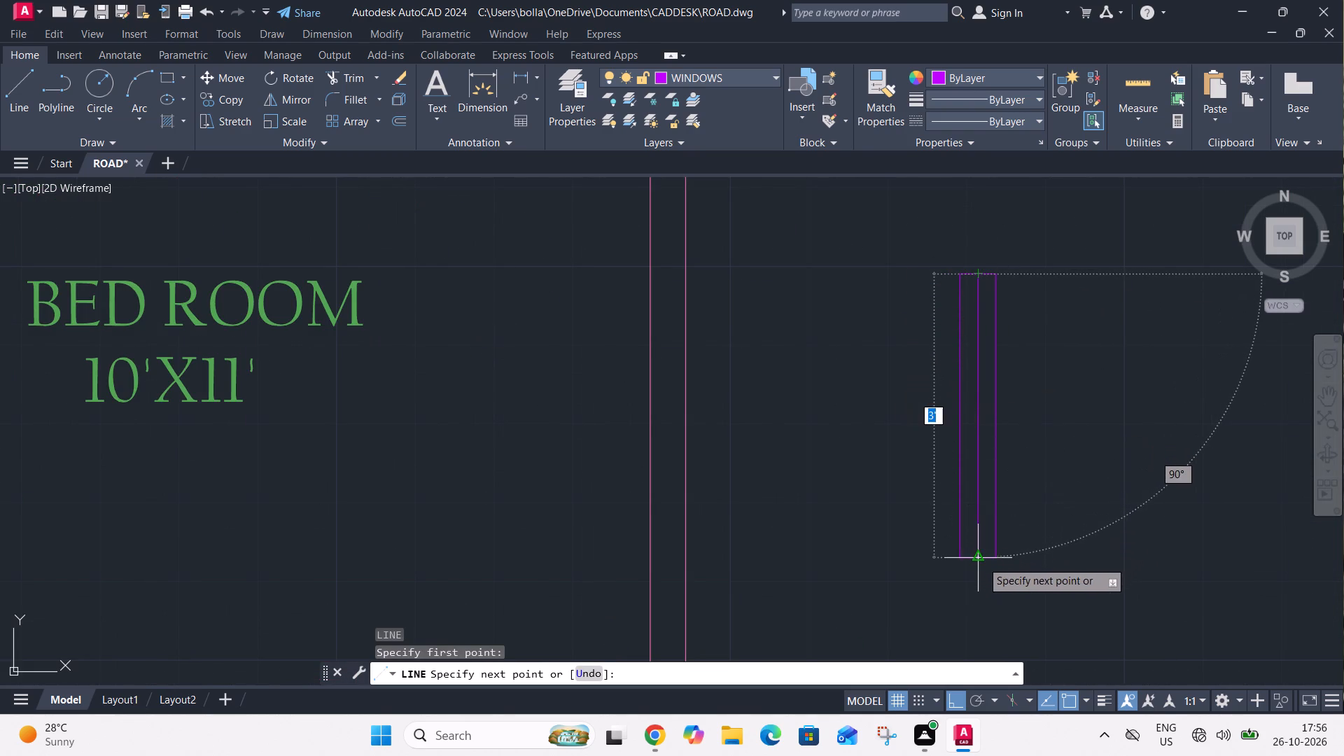
pyautogui.click(981, 561)
pyautogui.press('Escape')
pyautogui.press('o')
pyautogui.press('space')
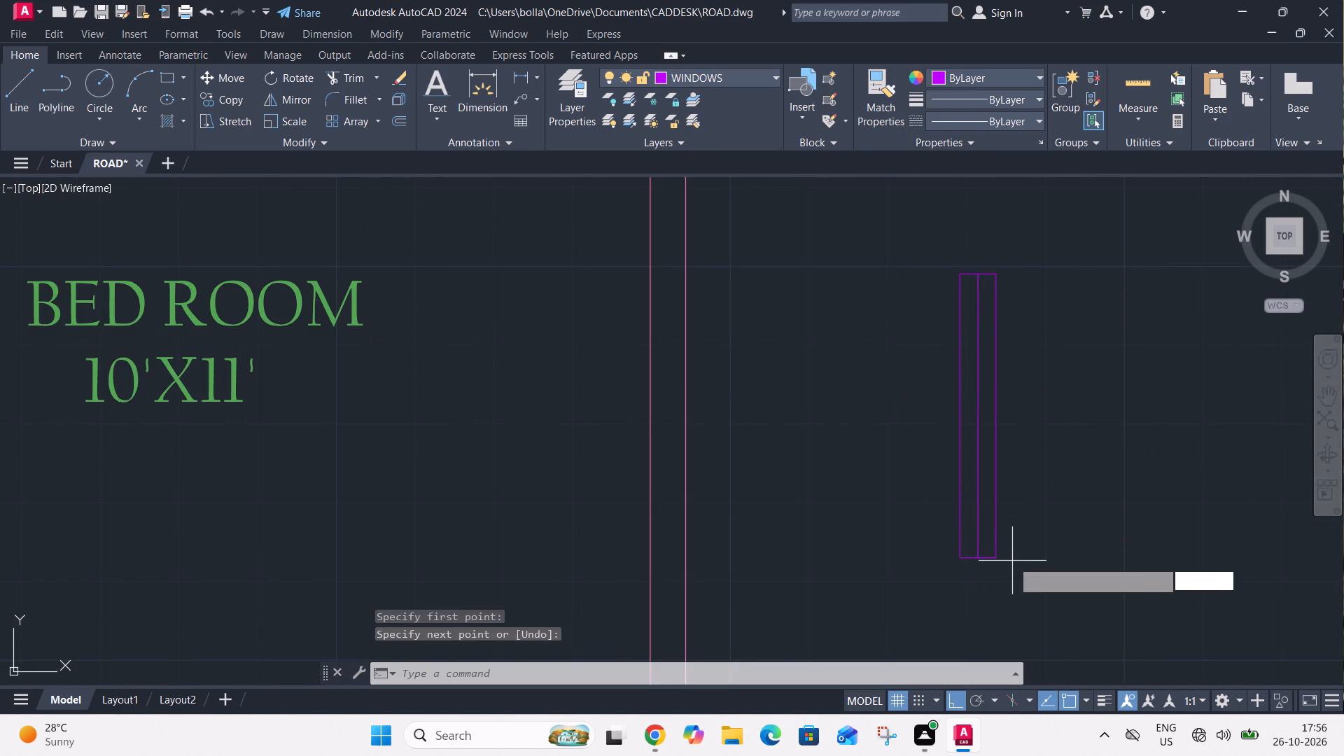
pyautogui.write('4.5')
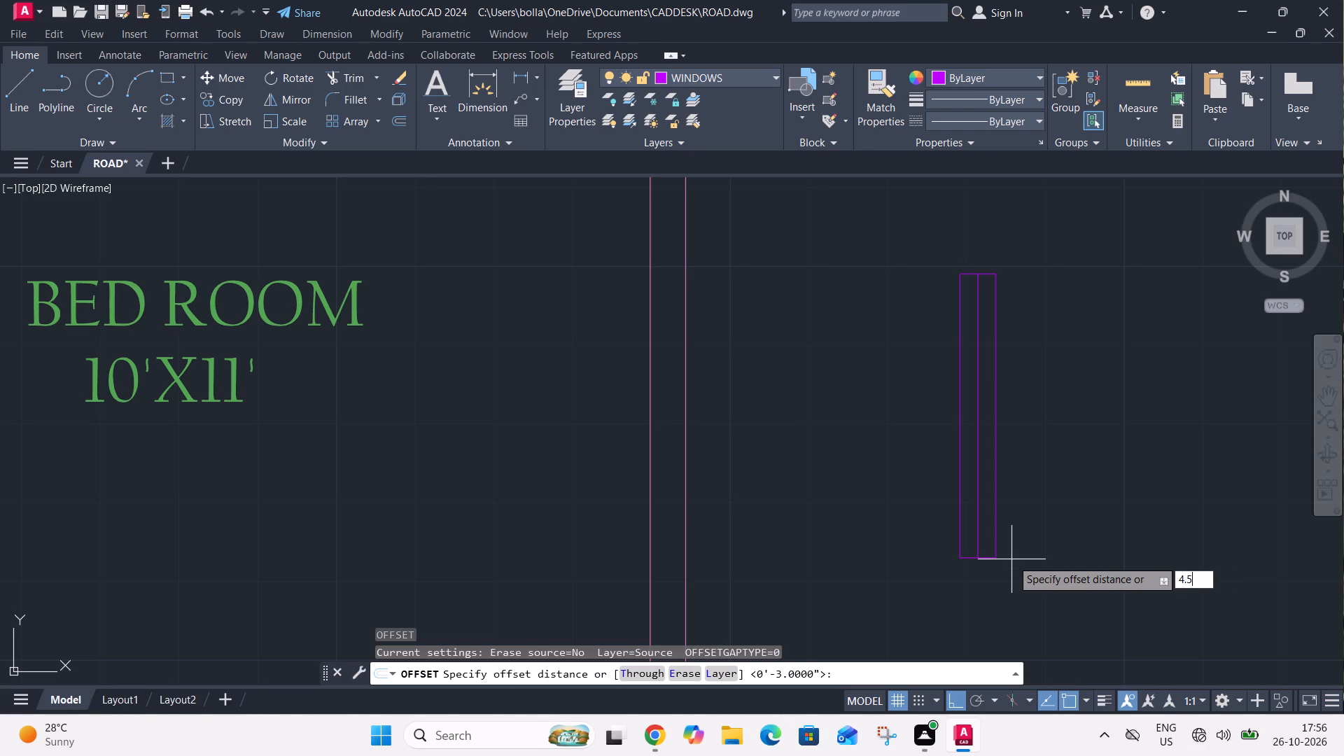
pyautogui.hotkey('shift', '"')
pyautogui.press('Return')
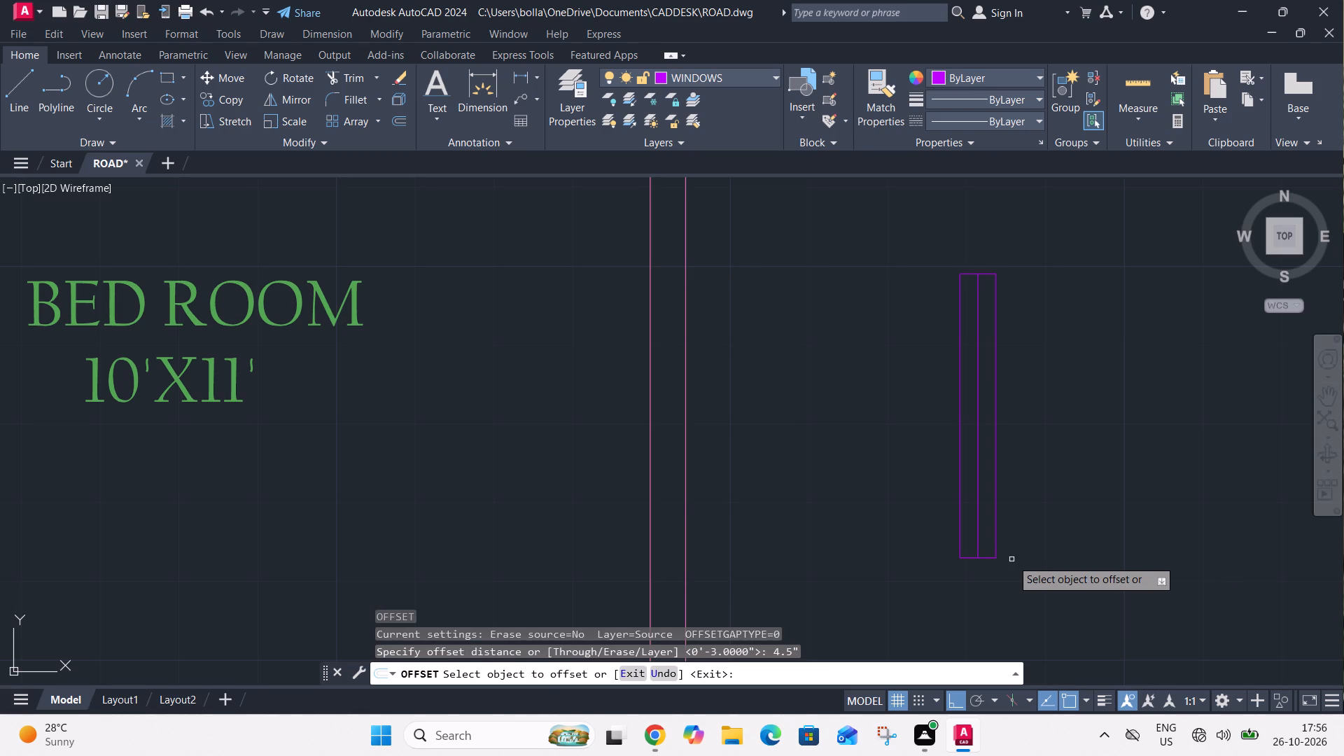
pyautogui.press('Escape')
# Offset the window outline's lengthwise centre line 0.5" to each side.
pyautogui.write('O 0.5"')
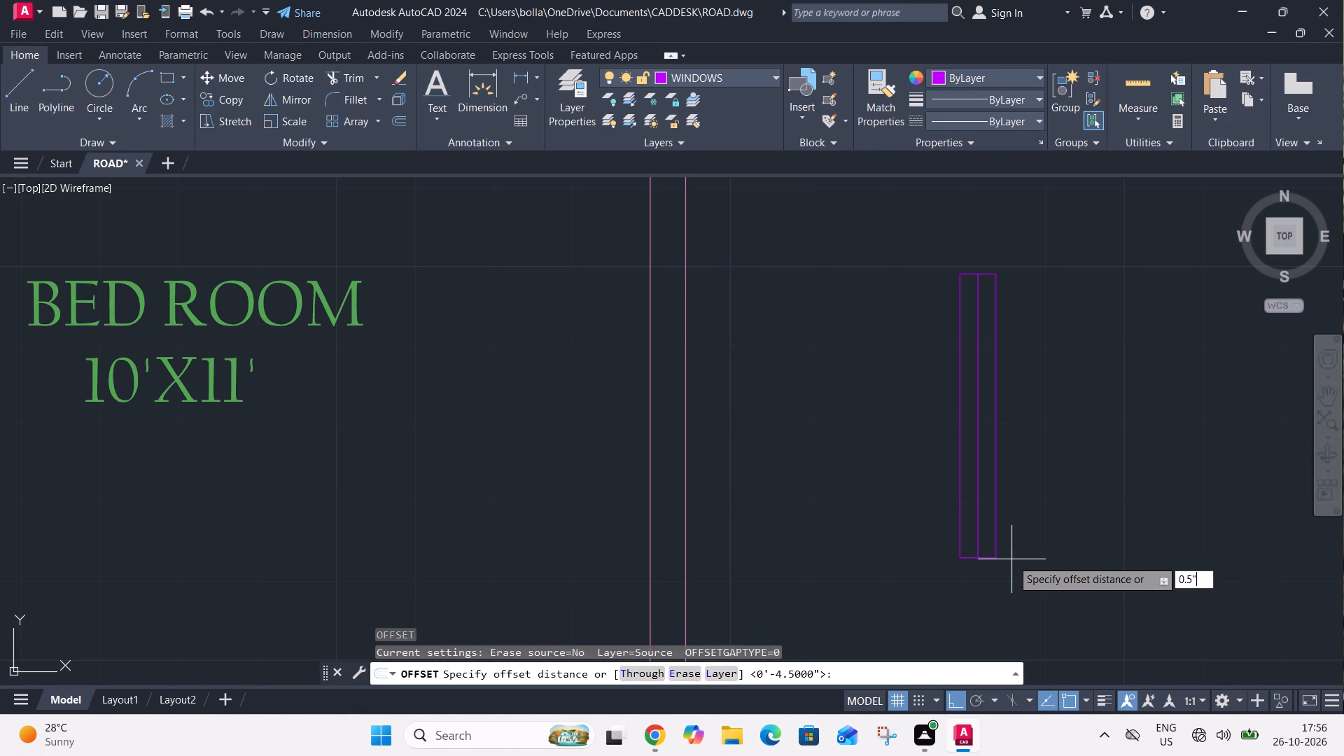
pyautogui.press('Return')
pyautogui.scroll(2, 960, 499)
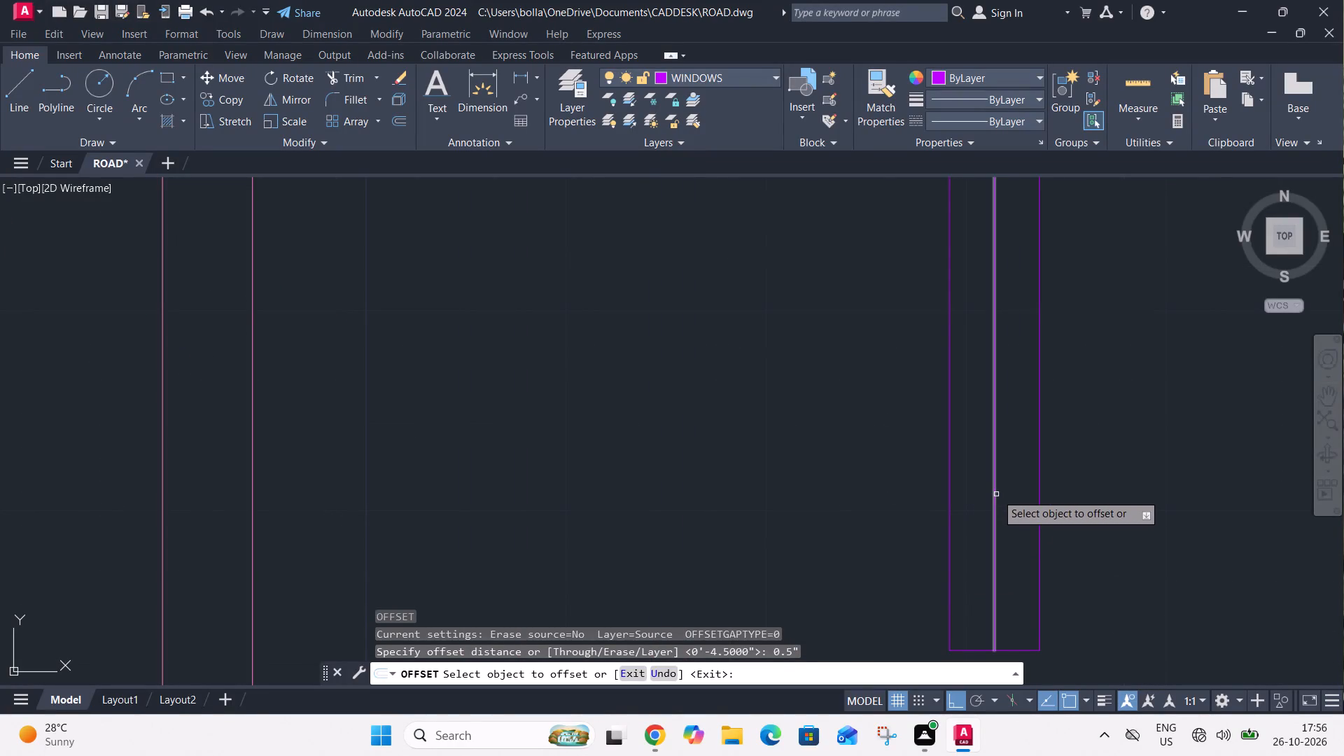
pyautogui.click(996, 493)
pyautogui.click(972, 505)
pyautogui.click(992, 500)
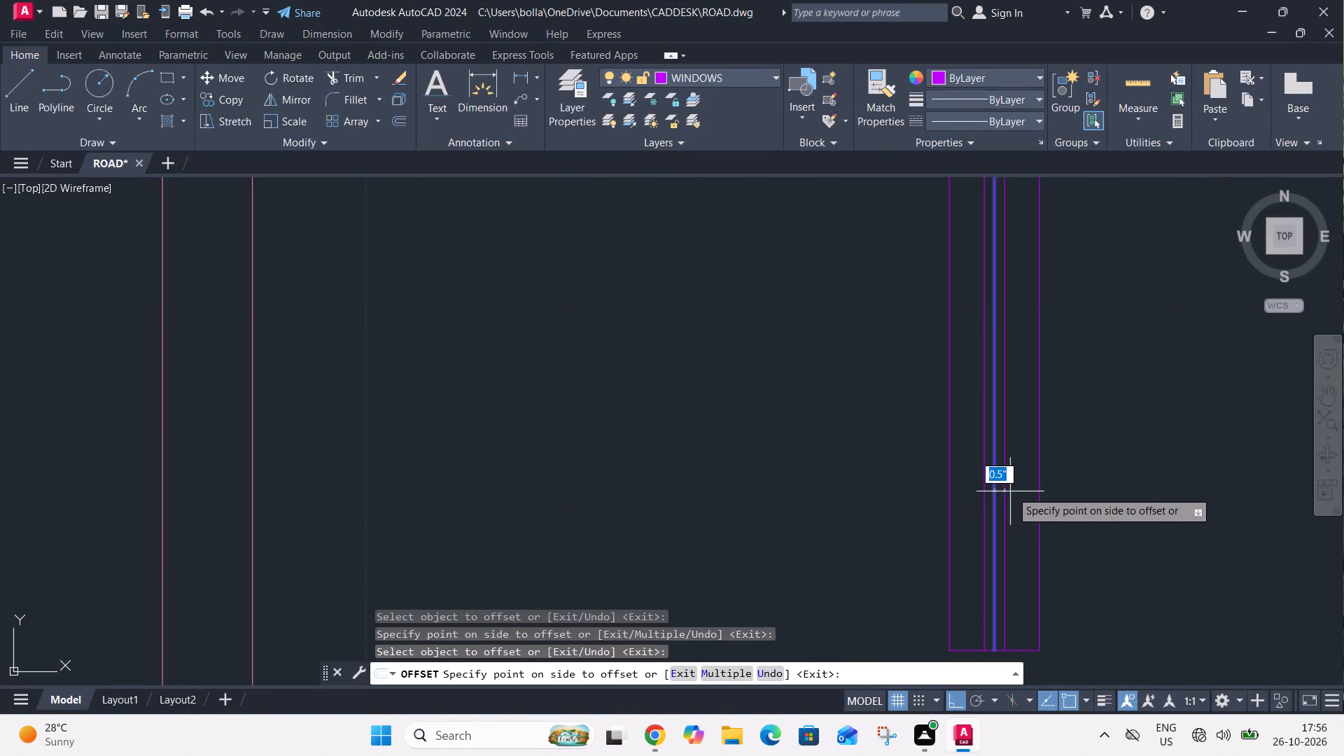
pyautogui.click(1015, 490)
pyautogui.press('Escape')
# Delete the original centre line between the two offset lines of the window symbol.
pyautogui.click(996, 496)
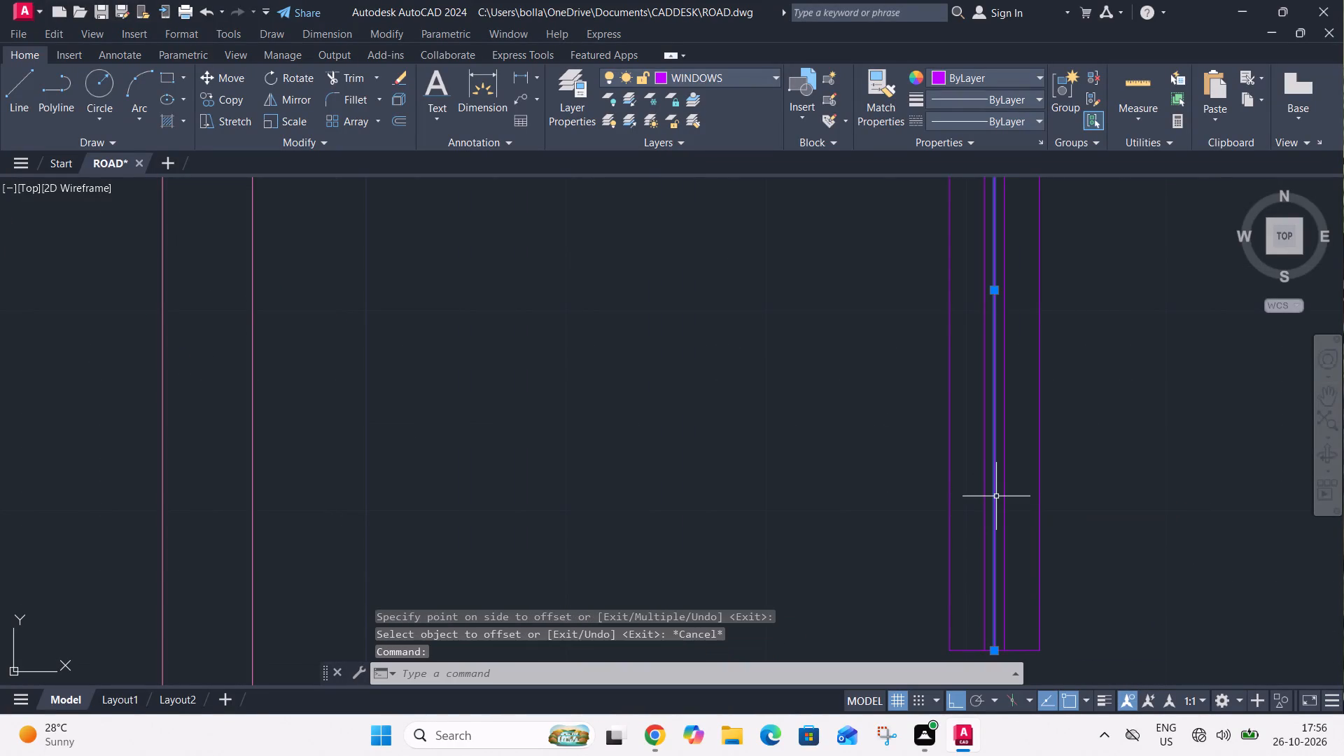
pyautogui.press('Delete')
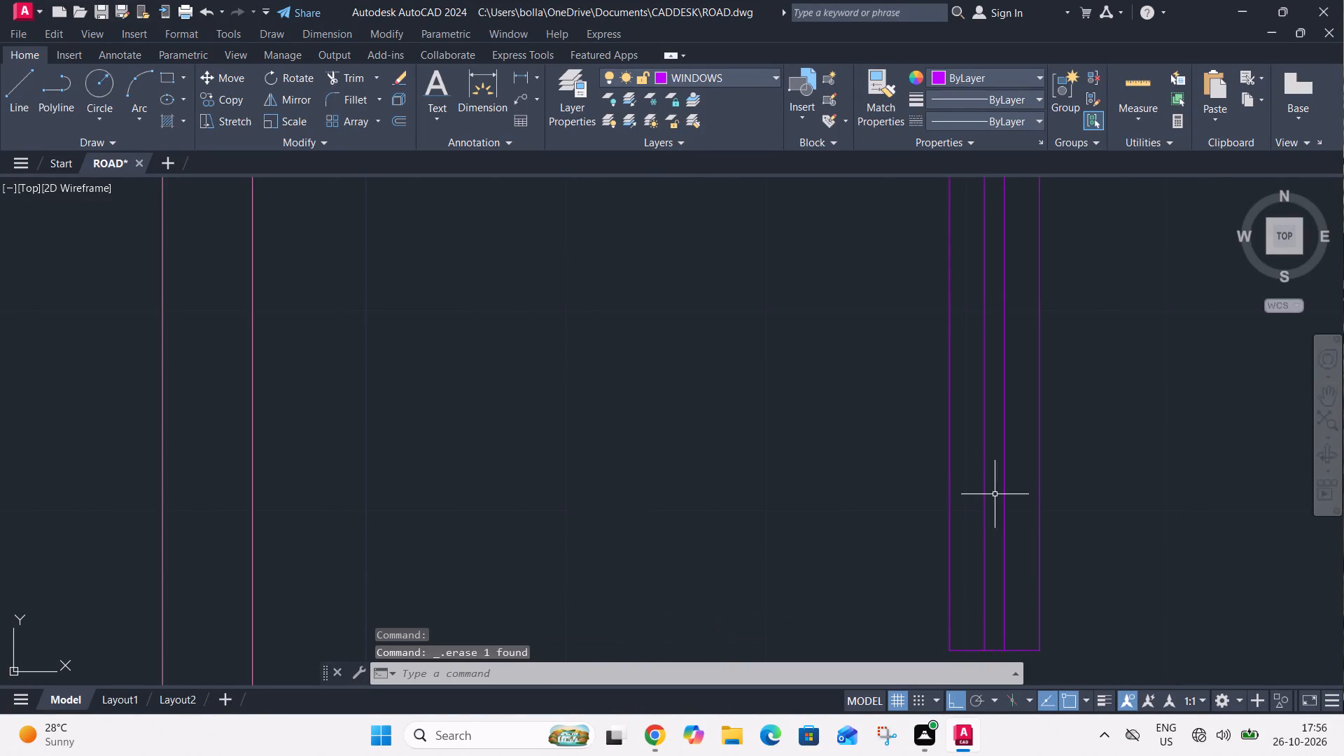
# Copy the whole window symbol, in multiple mode, into the plan's left outer wall beside BED ROOM 10'X11' and BED ROOM 10'X12'.
pyautogui.scroll(-3, 981, 477)
pyautogui.click(939, 318)
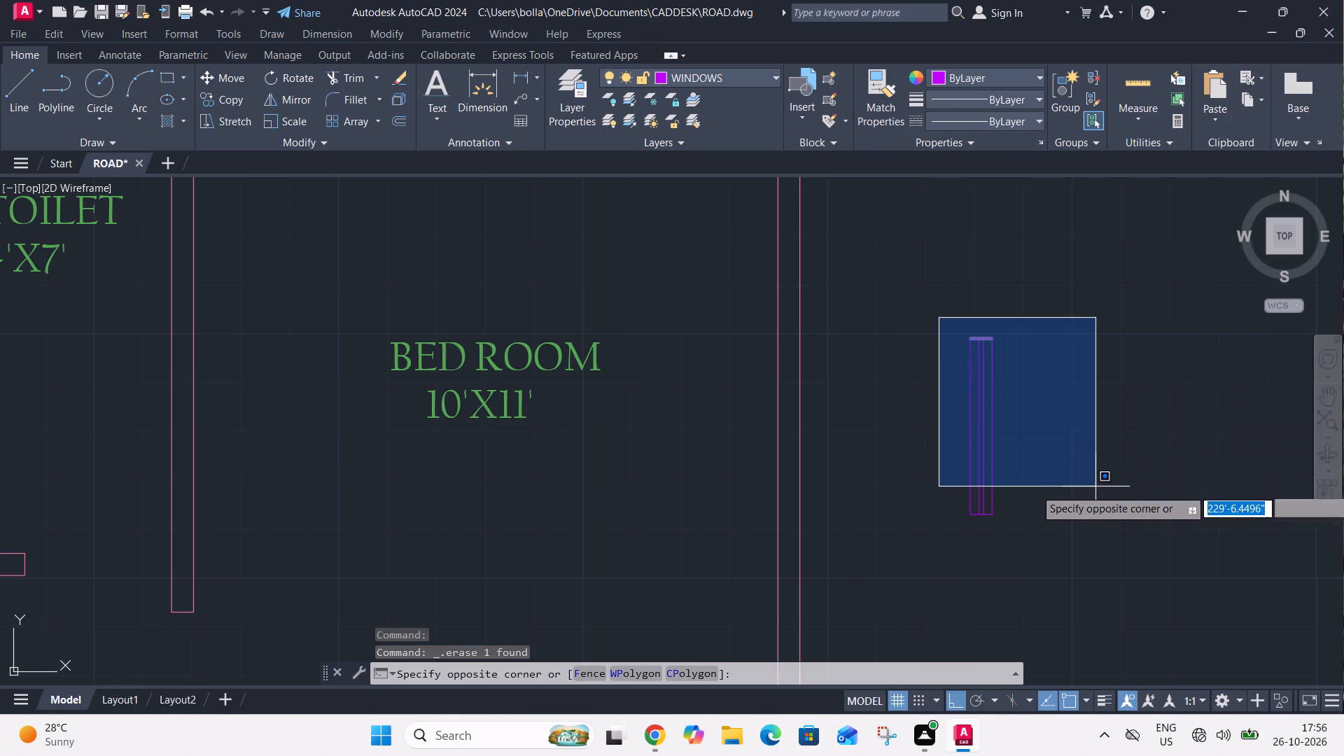
pyautogui.click(1099, 531)
pyautogui.press('c')
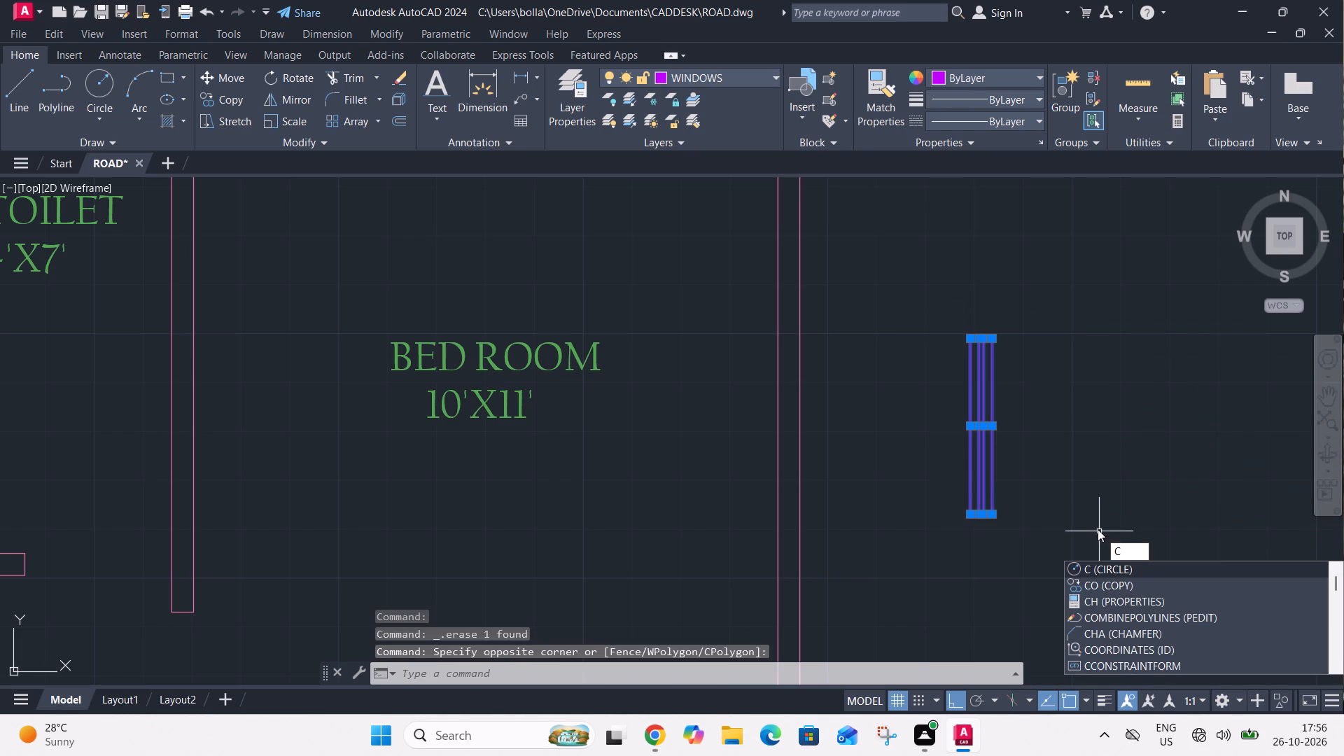
pyautogui.write('O M')
pyautogui.press('space')
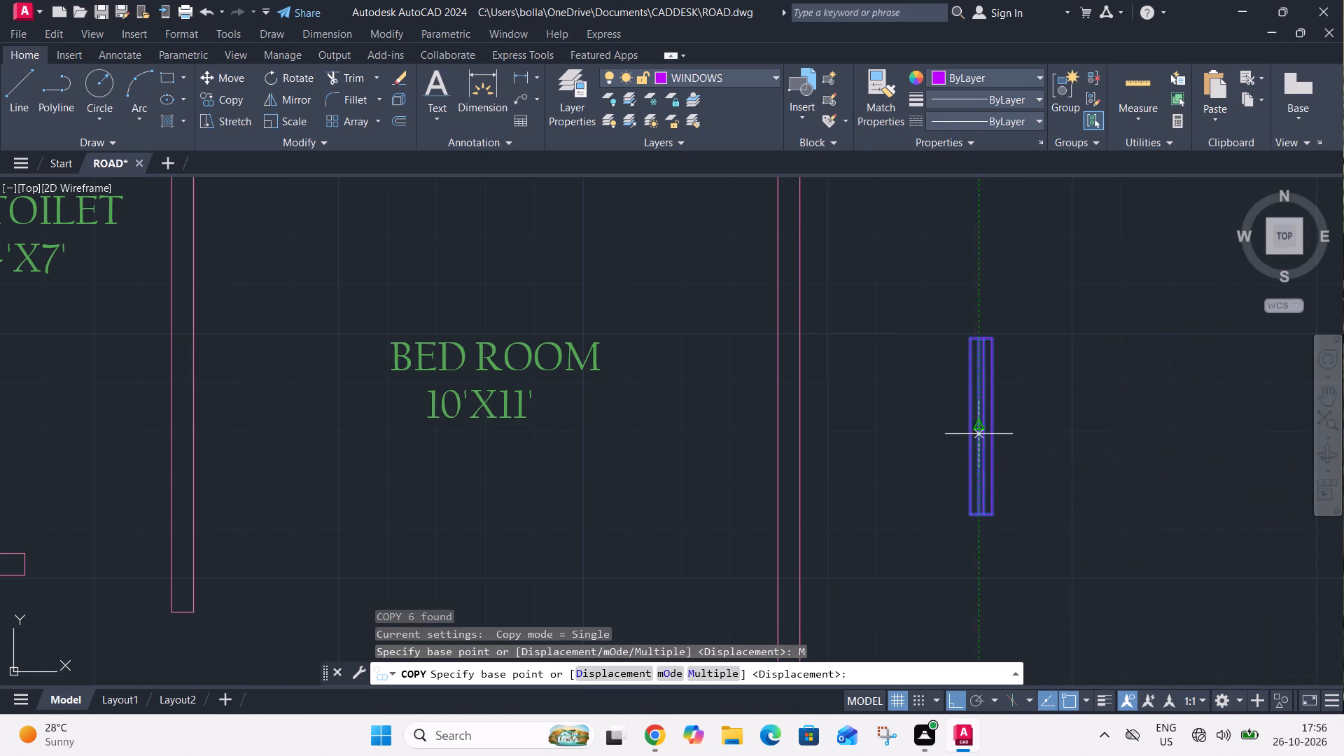
pyautogui.click(991, 429)
pyautogui.scroll(-3, 993, 411)
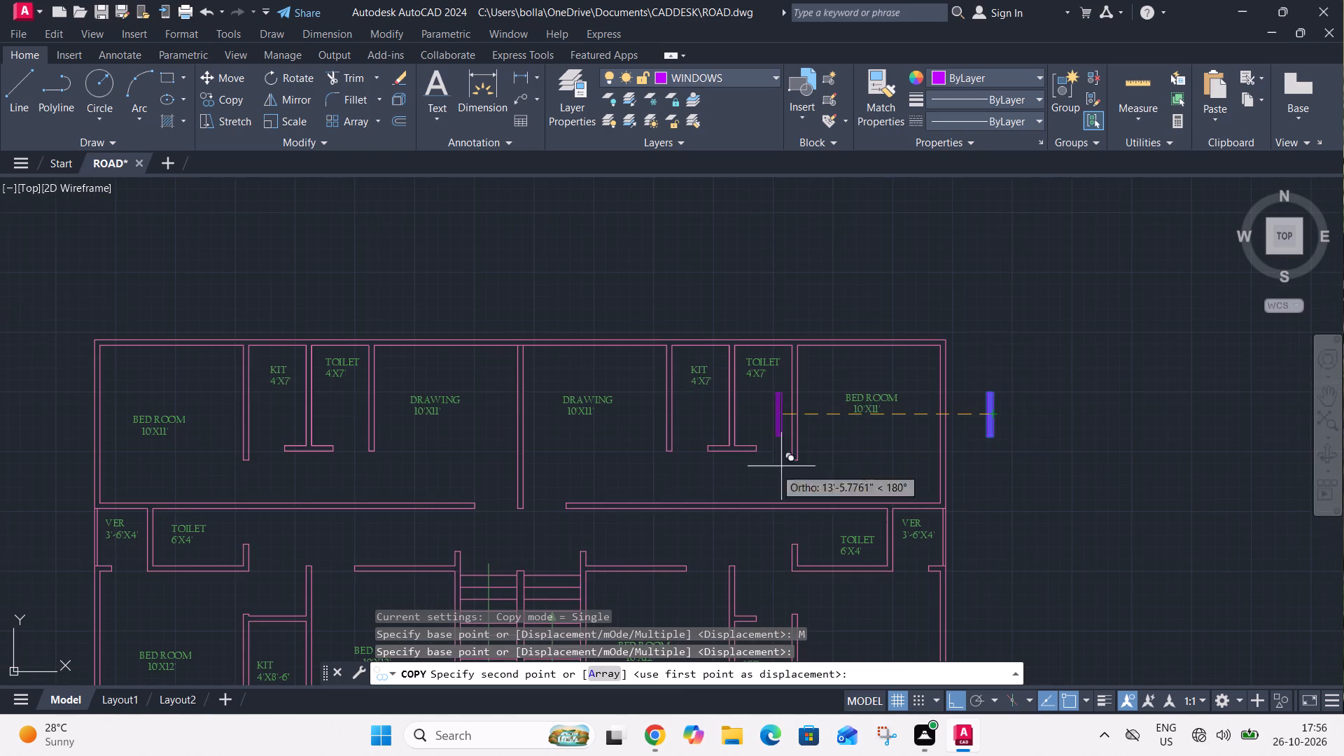
pyautogui.moveTo(253, 488); pyautogui.dragTo(381, 425, button='middle')
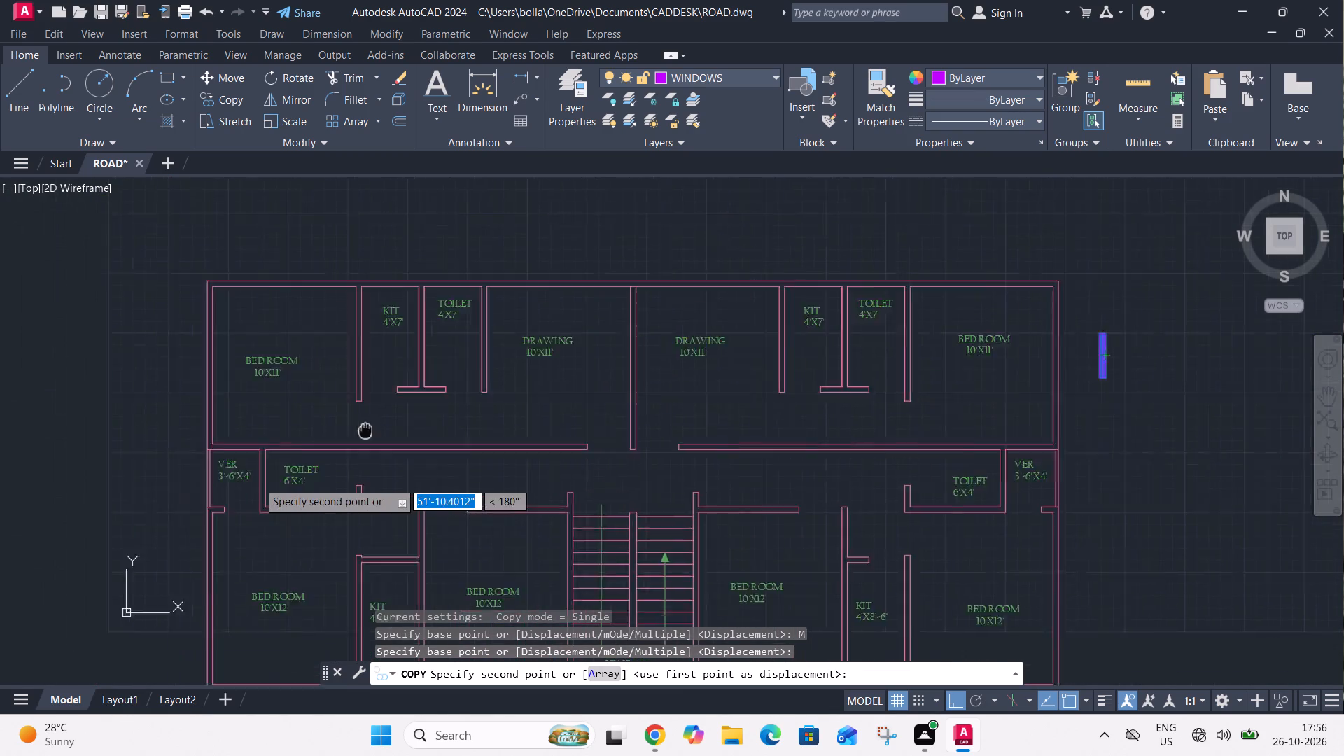
pyautogui.moveTo(381, 425); pyautogui.dragTo(468, 402, button='middle')
pyautogui.scroll(3, 311, 323)
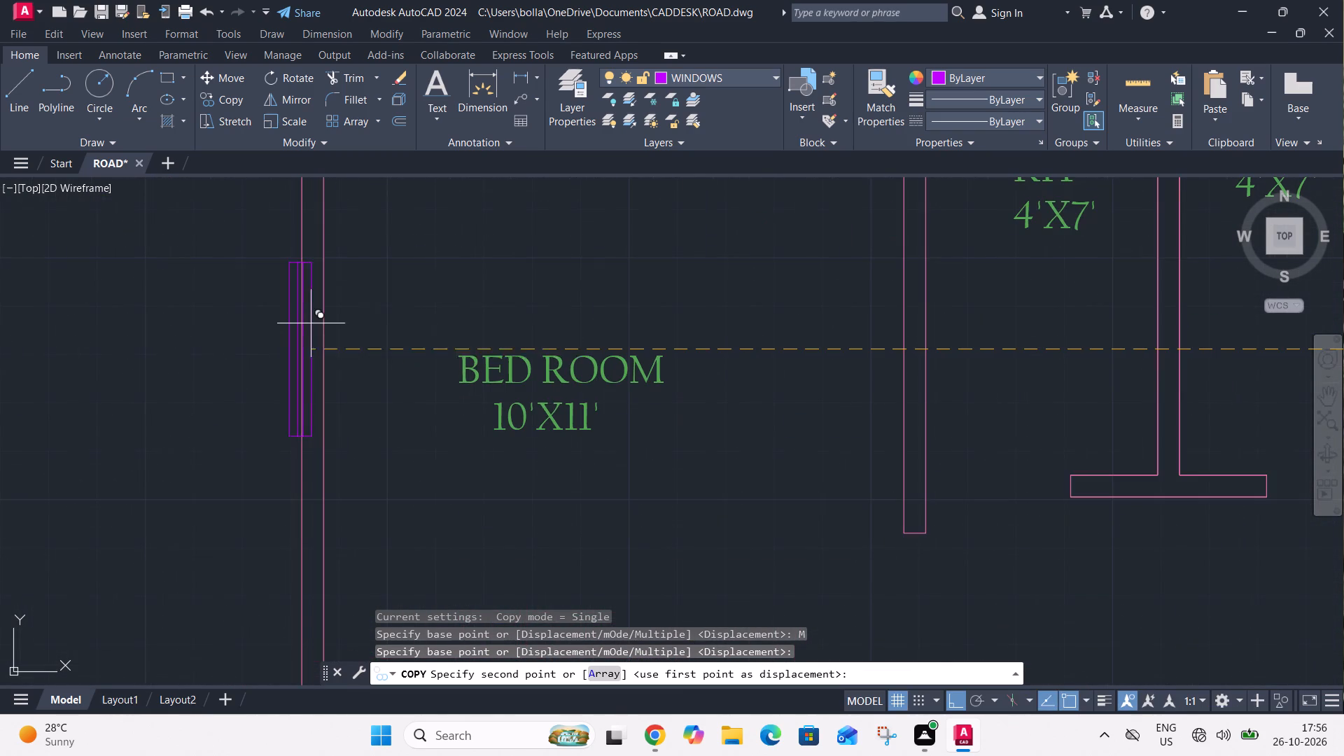
pyautogui.click(322, 349)
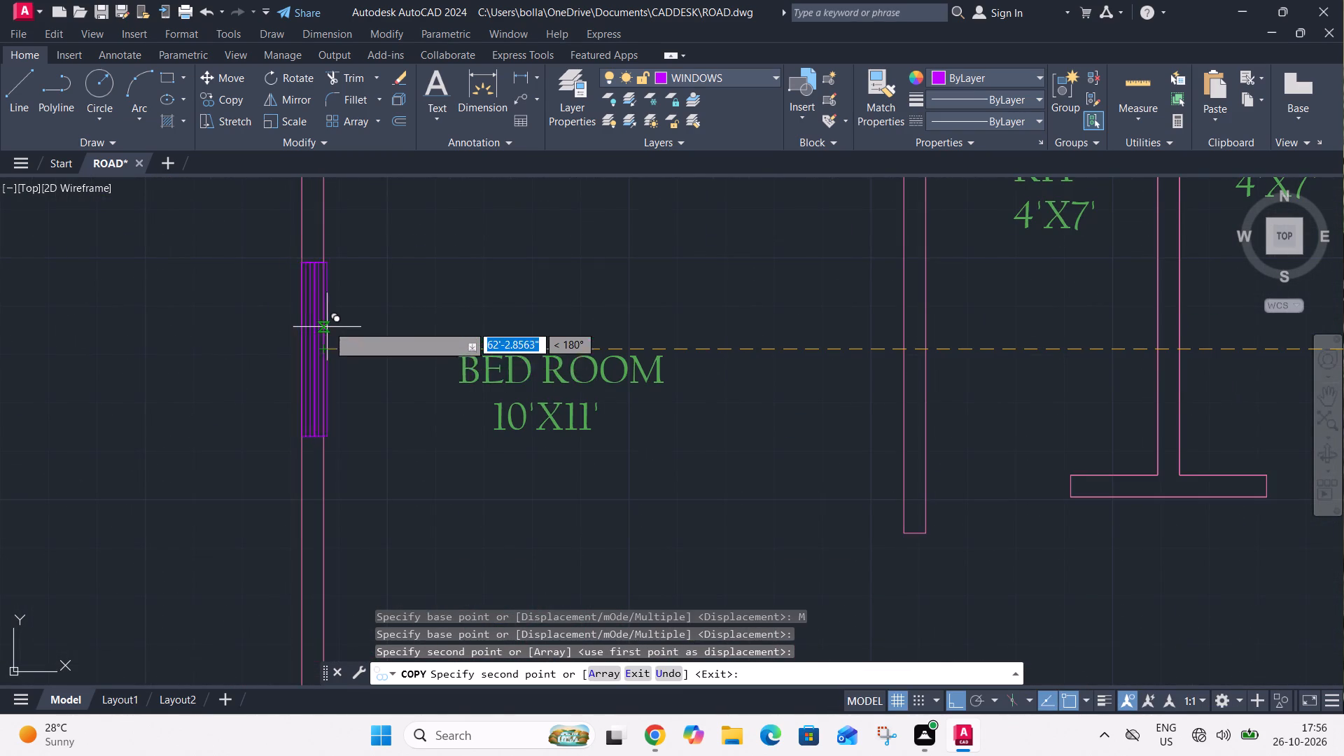
pyautogui.scroll(-3, 331, 318)
pyautogui.moveTo(333, 468); pyautogui.dragTo(358, 330, button='middle')
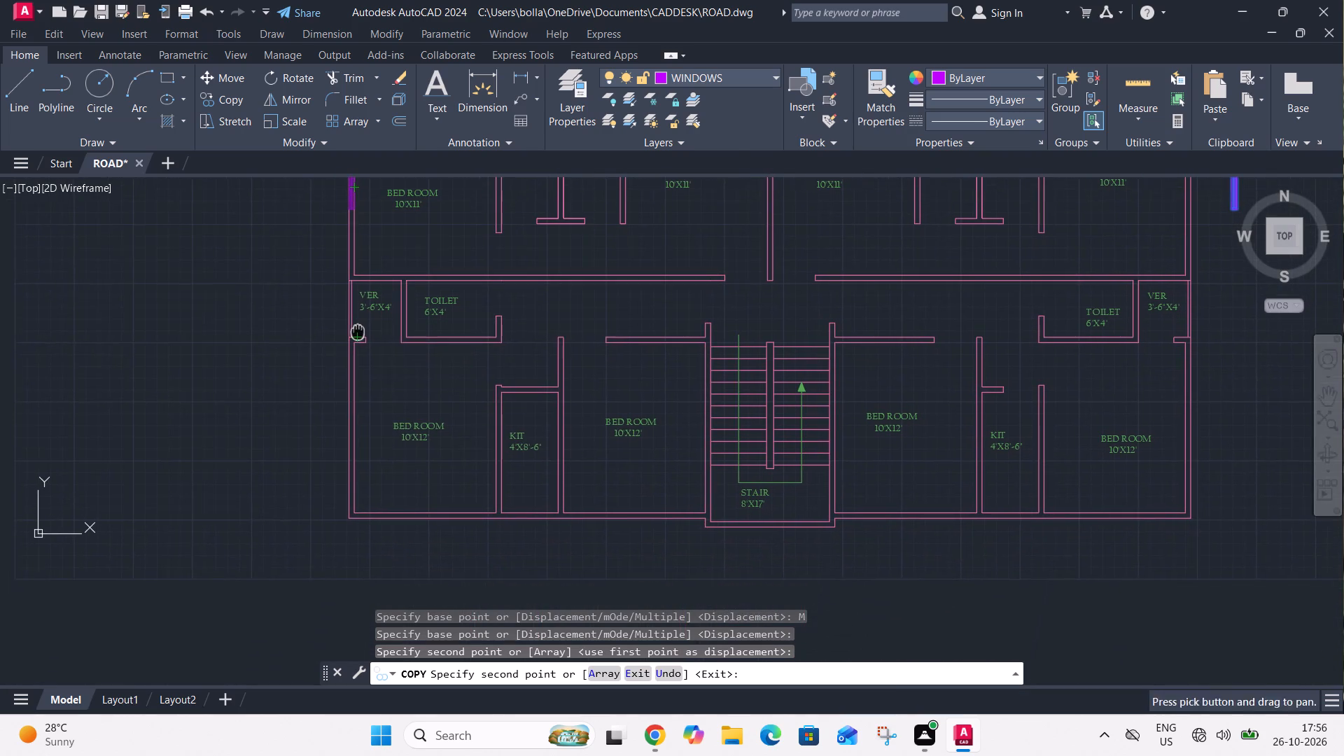
pyautogui.click(351, 429)
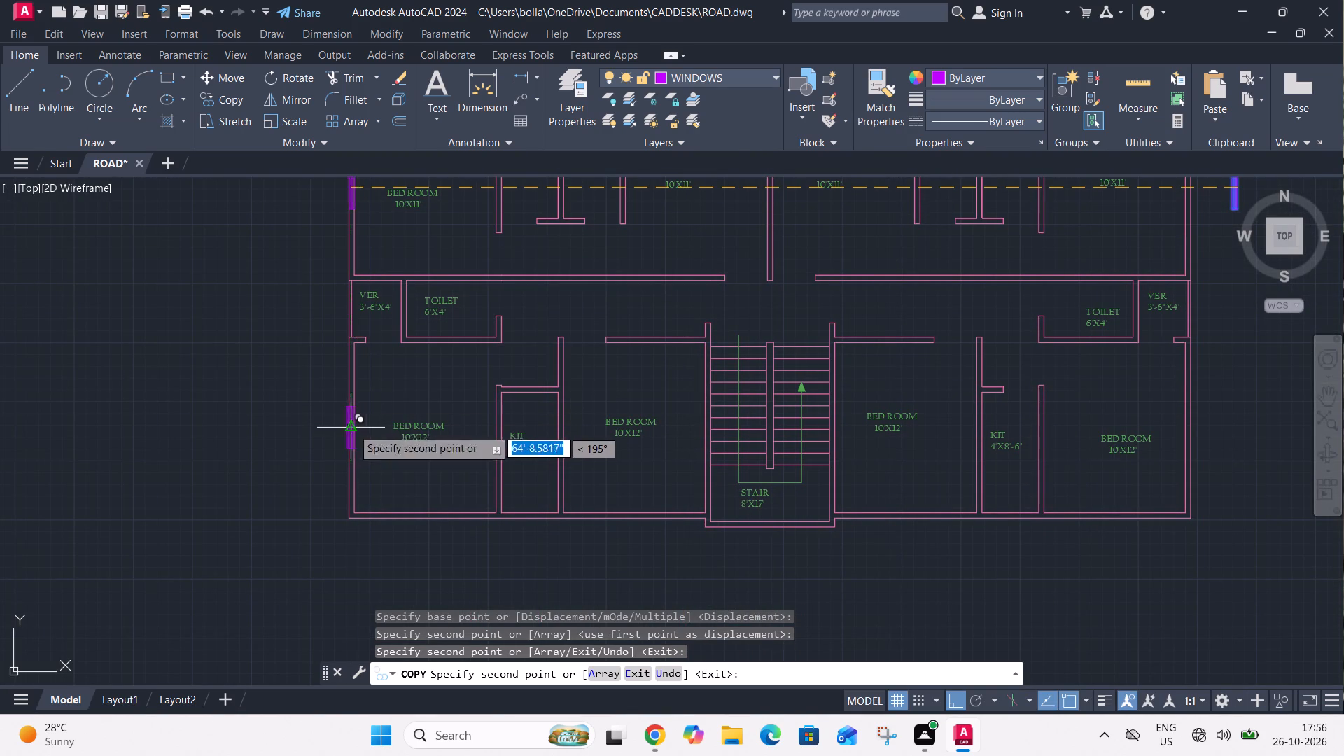
# Place two more window copies in the plan's right outer wall beside BED ROOM 10'X11' and BED ROOM 10'X12'.
pyautogui.scroll(-2, 358, 422)
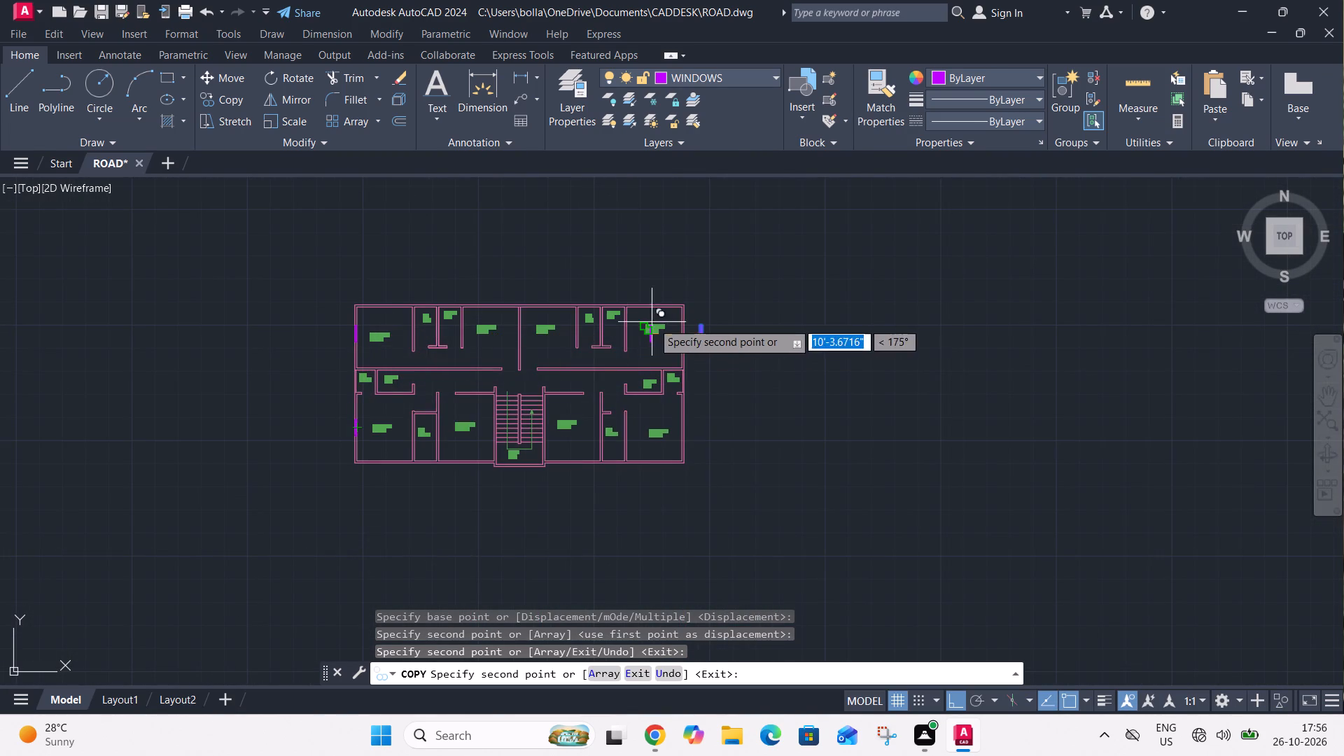
pyautogui.scroll(4, 678, 326)
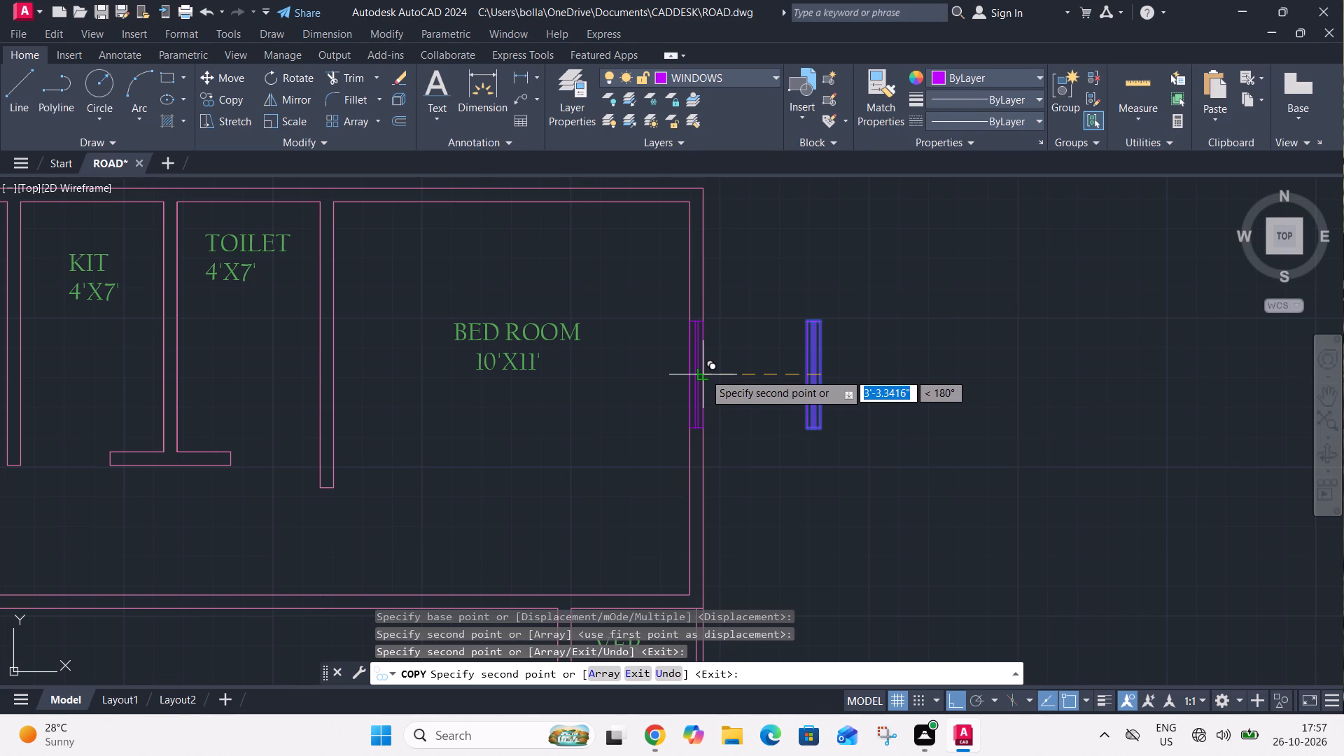
pyautogui.click(704, 373)
pyautogui.scroll(-3, 703, 311)
pyautogui.scroll(3, 711, 475)
pyautogui.click(671, 468)
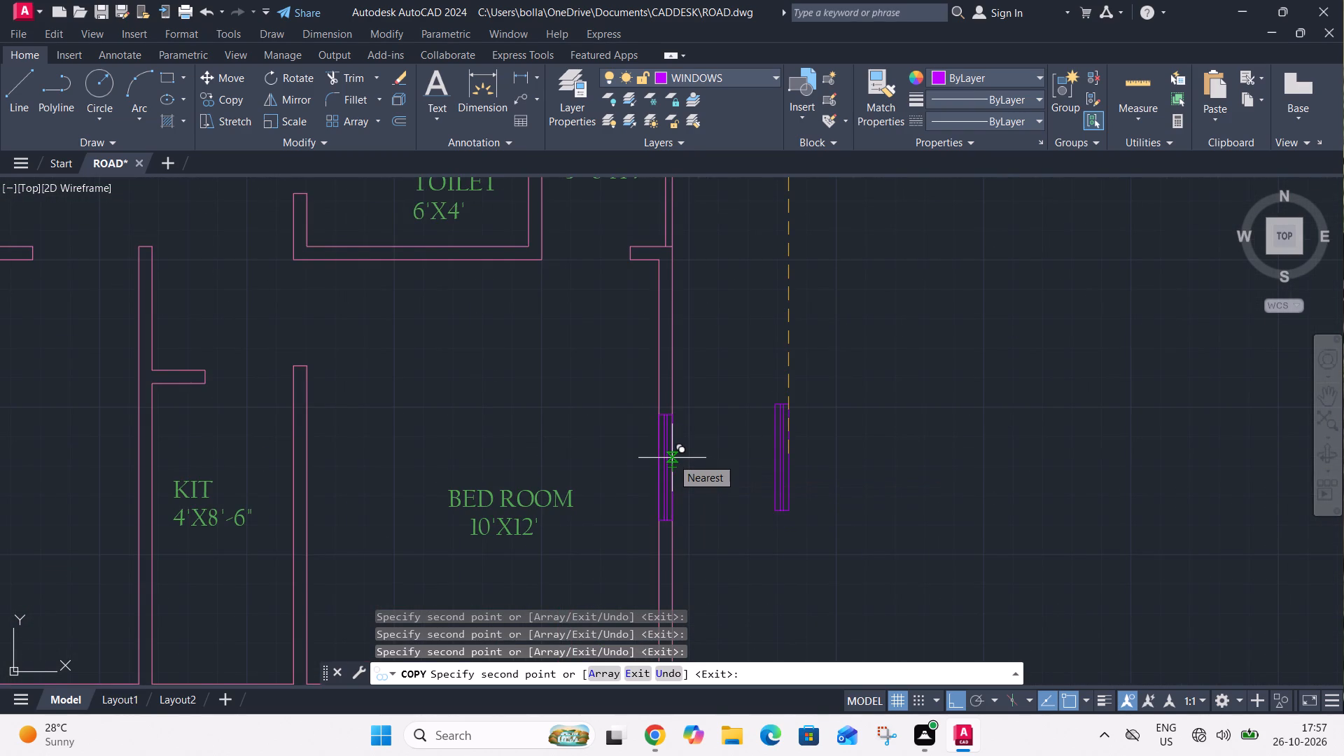
pyautogui.press('Escape')
# Rotate the loose window symbol outside the right wall 90° clockwise about its lower-right corner, making it horizontal.
pyautogui.scroll(-2, 713, 388)
pyautogui.moveTo(737, 342); pyautogui.dragTo(704, 509, button='middle')
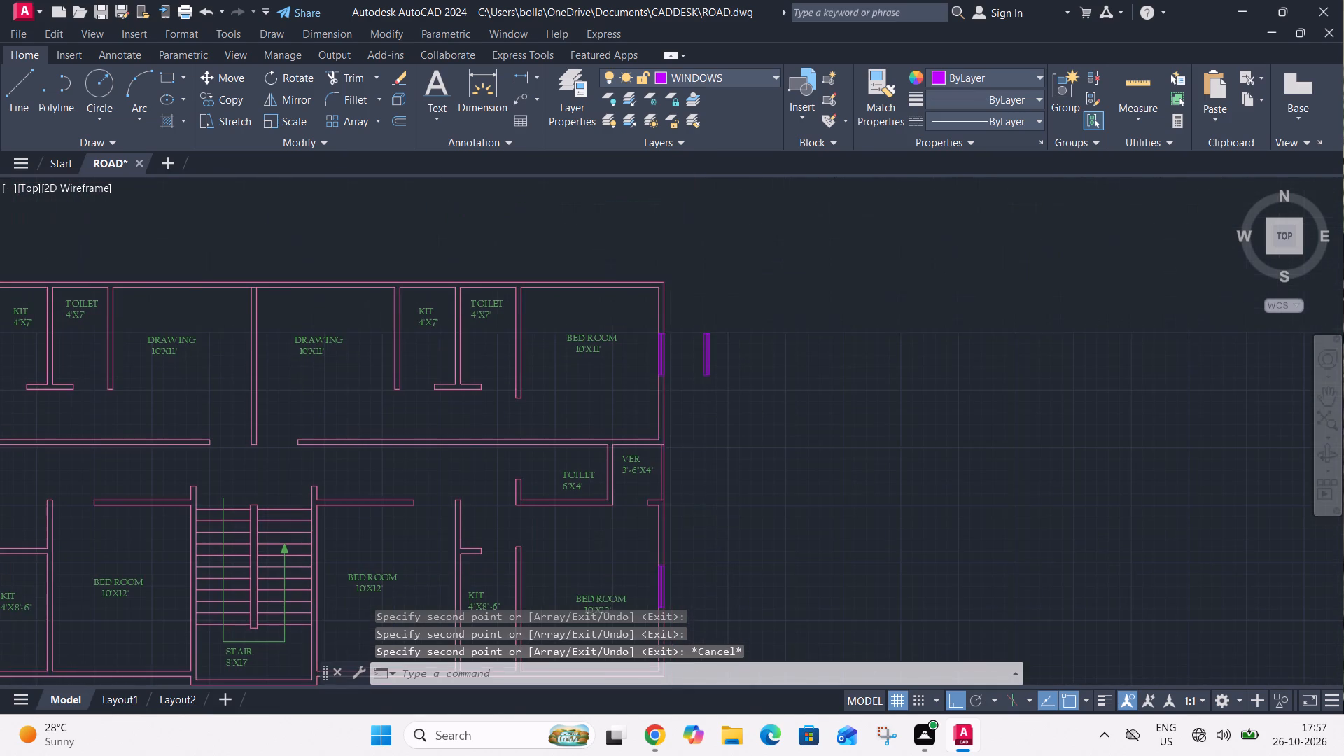
pyautogui.scroll(2, 678, 323)
pyautogui.click(678, 323)
pyautogui.click(797, 474)
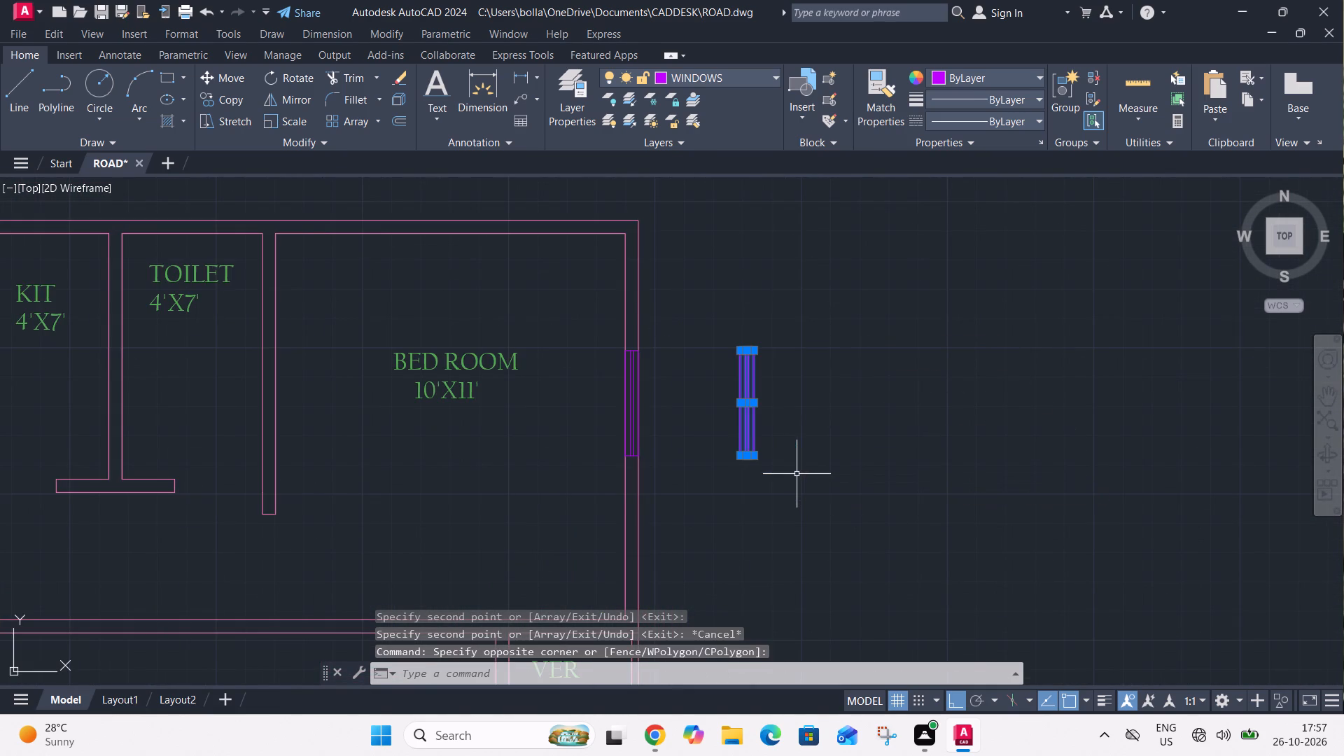
pyautogui.press('r')
pyautogui.write('O')
pyautogui.press('space')
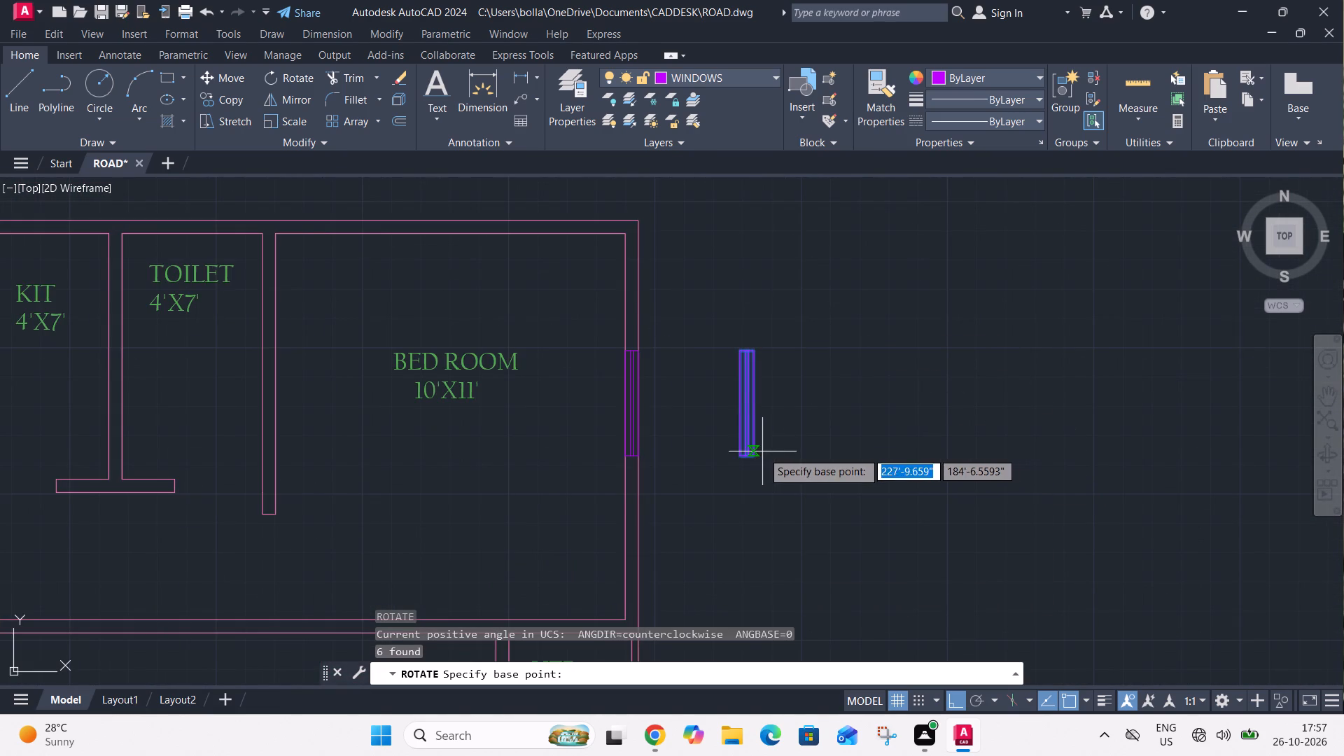
pyautogui.click(757, 456)
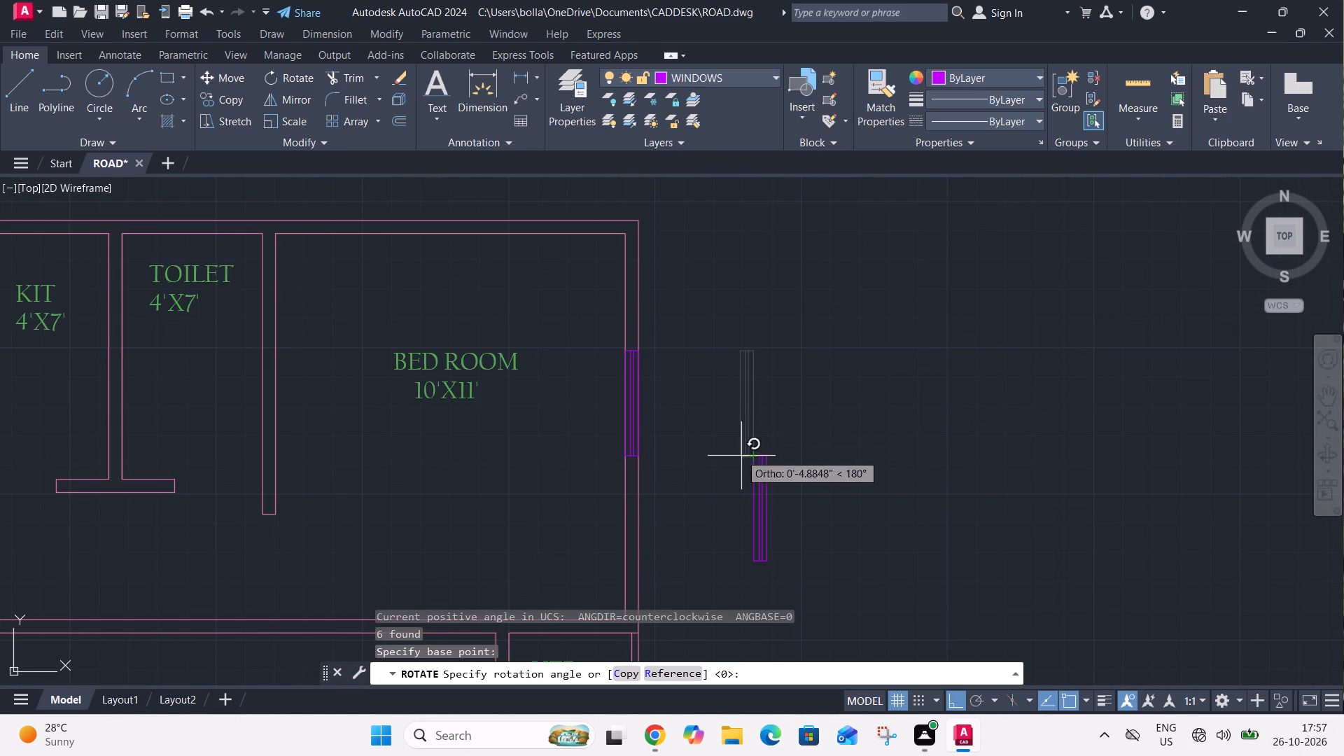
pyautogui.click(773, 479)
# Copy the horizontal window symbol, in multiple mode, into the top outer wall above the right half's BED ROOM 10'X11' and DRAWING room.
pyautogui.click(735, 433)
pyautogui.click(907, 479)
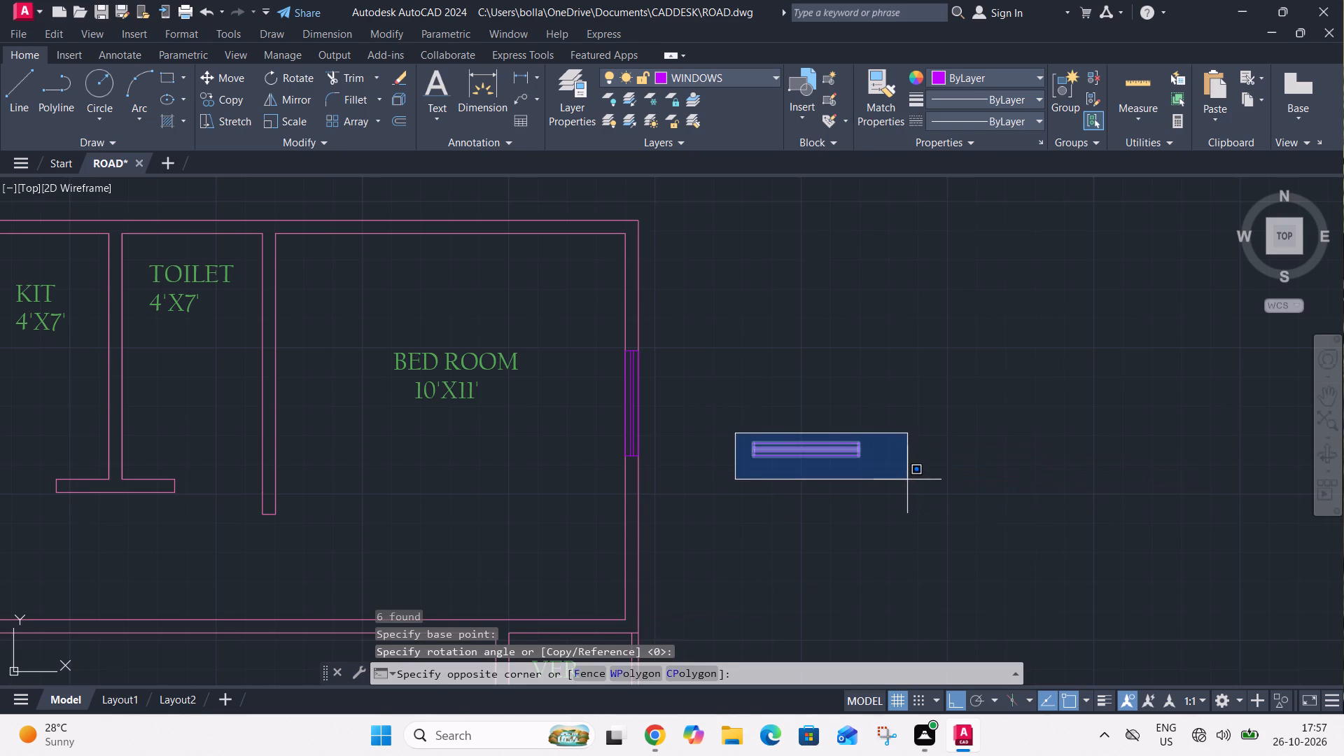
pyautogui.press('c')
pyautogui.press('o')
pyautogui.press('space')
pyautogui.press('m')
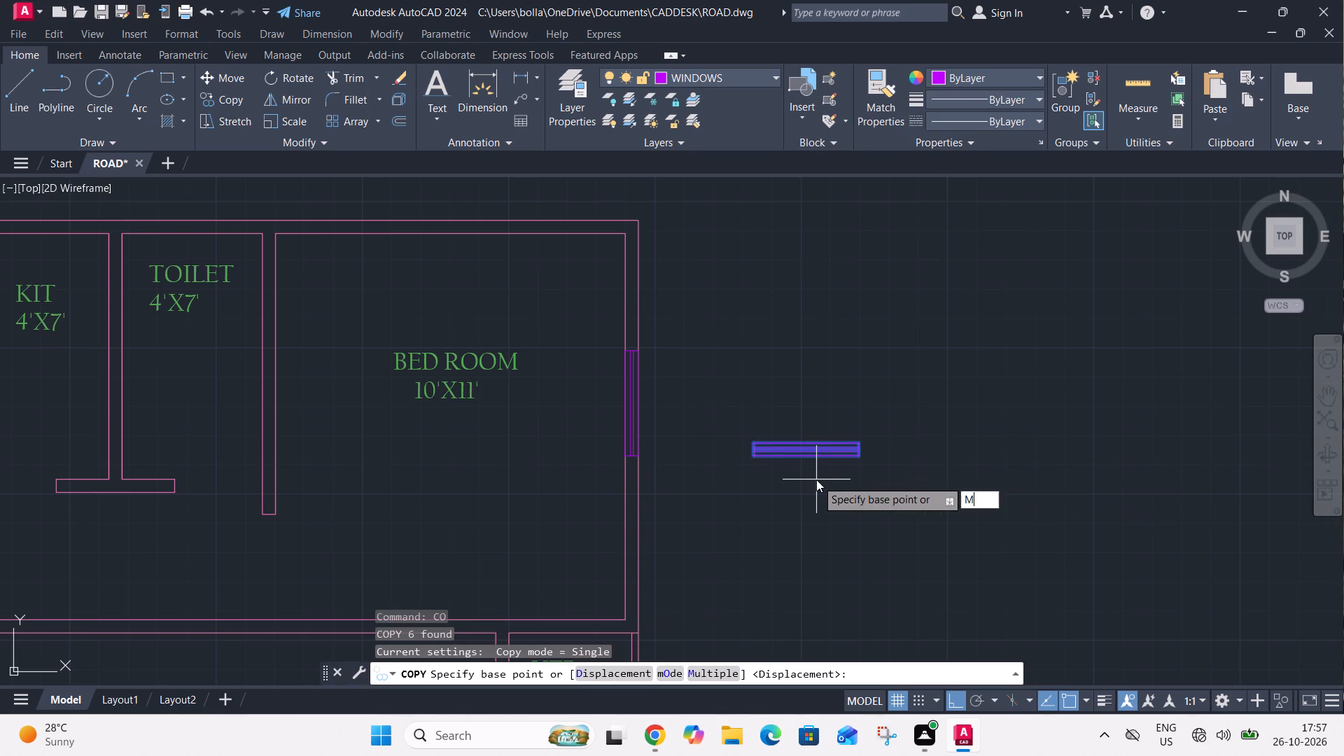
pyautogui.press('space')
pyautogui.click(808, 460)
pyautogui.scroll(-2, 810, 432)
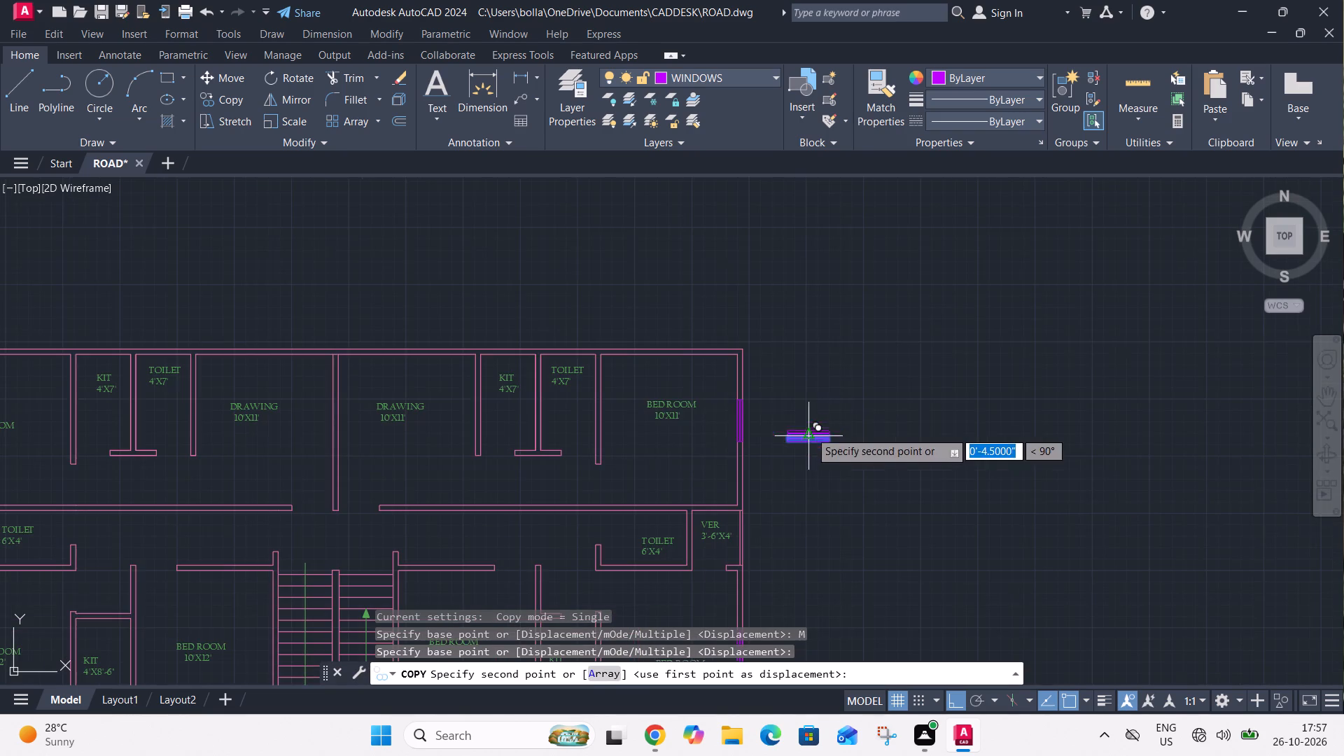
pyautogui.scroll(2, 660, 353)
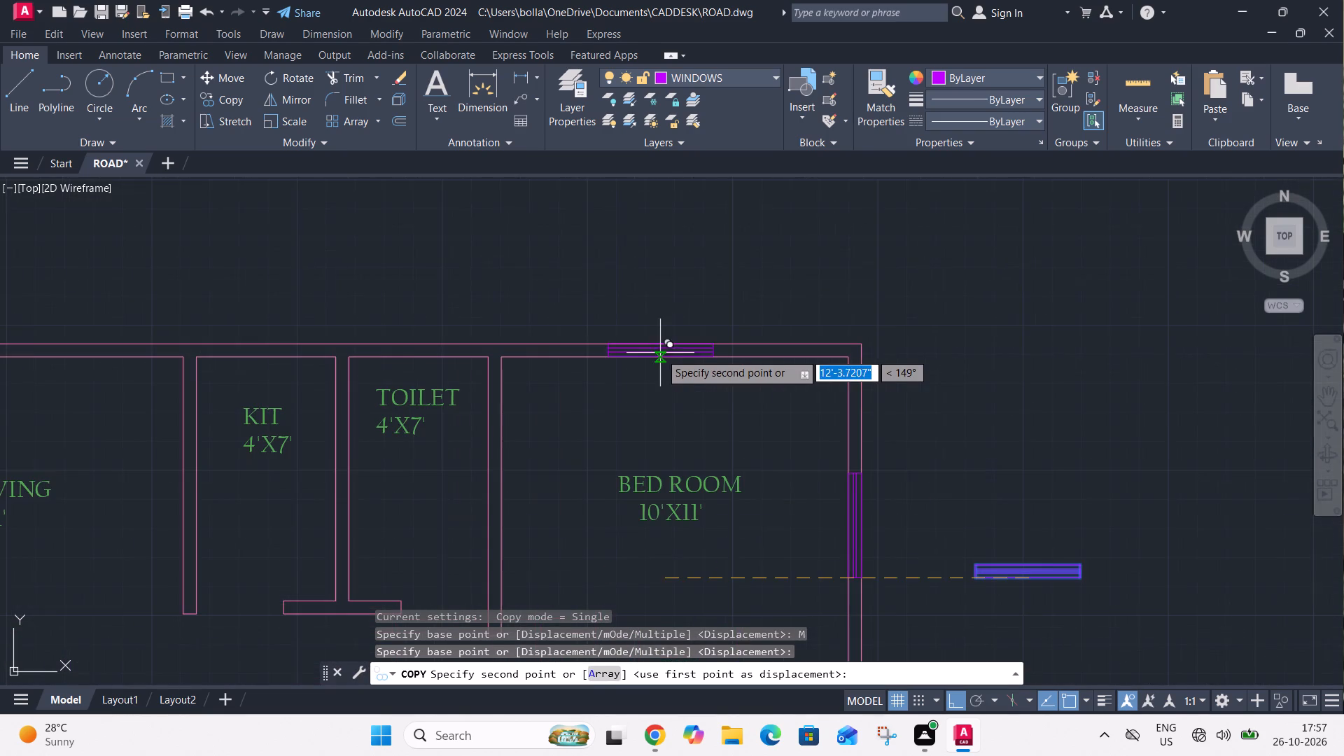
pyautogui.click(673, 354)
pyautogui.scroll(-2, 694, 347)
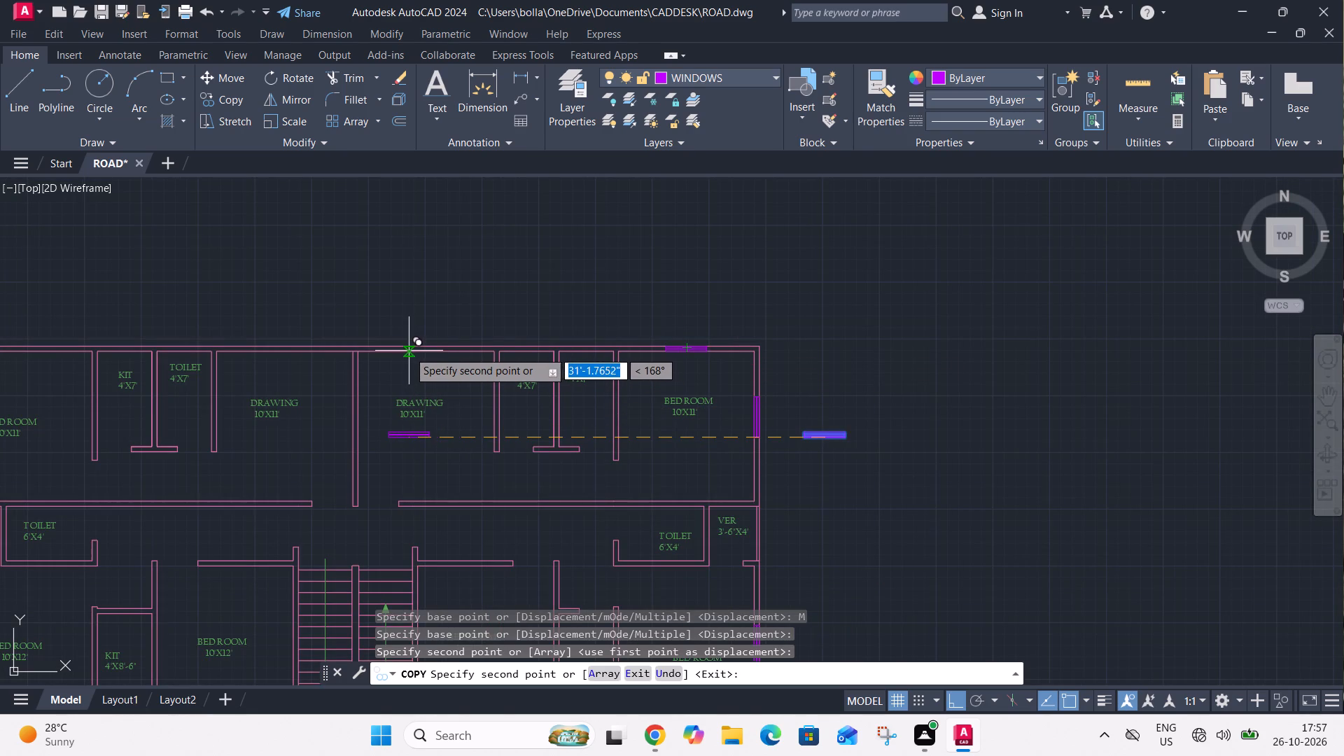
pyautogui.scroll(2, 408, 351)
pyautogui.click(432, 348)
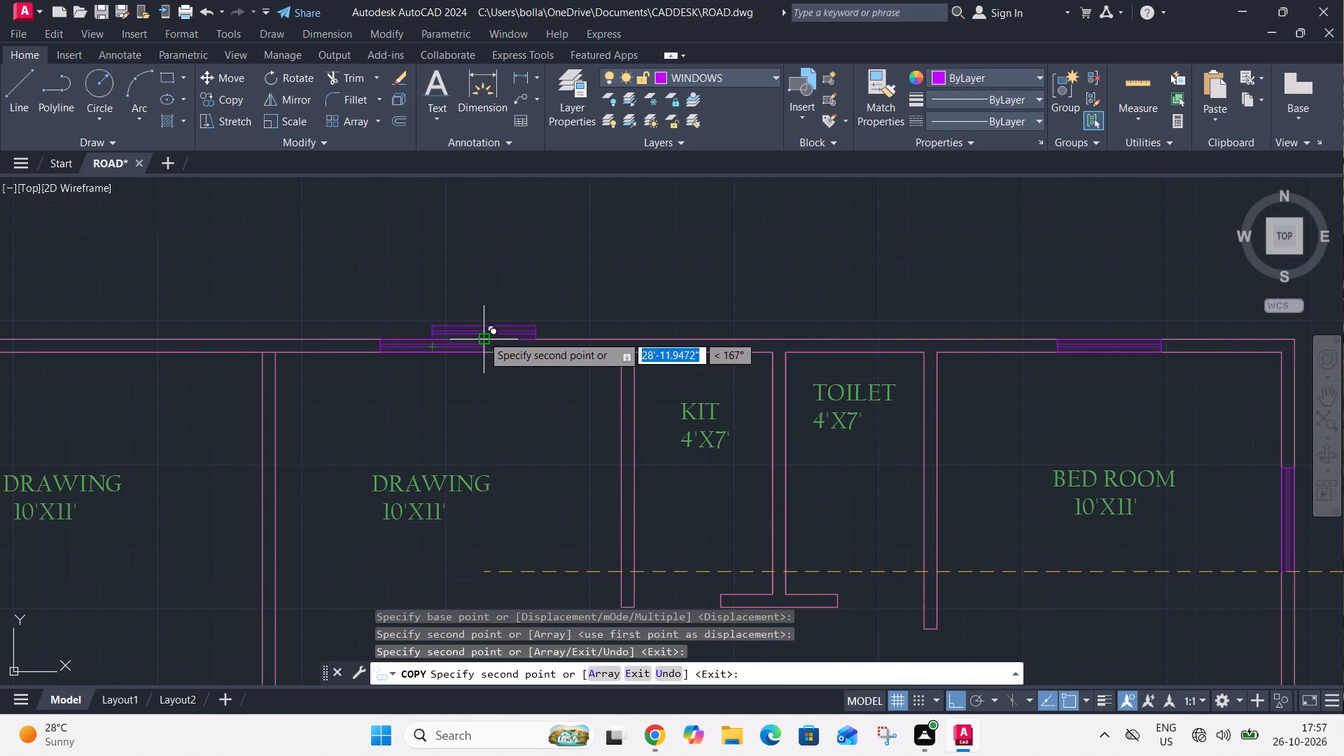
# Place two more horizontal window copies in the top outer wall above the left half's DRAWING room and BED ROOM 10'X11'.
pyautogui.scroll(-3, 482, 335)
pyautogui.scroll(3, 376, 339)
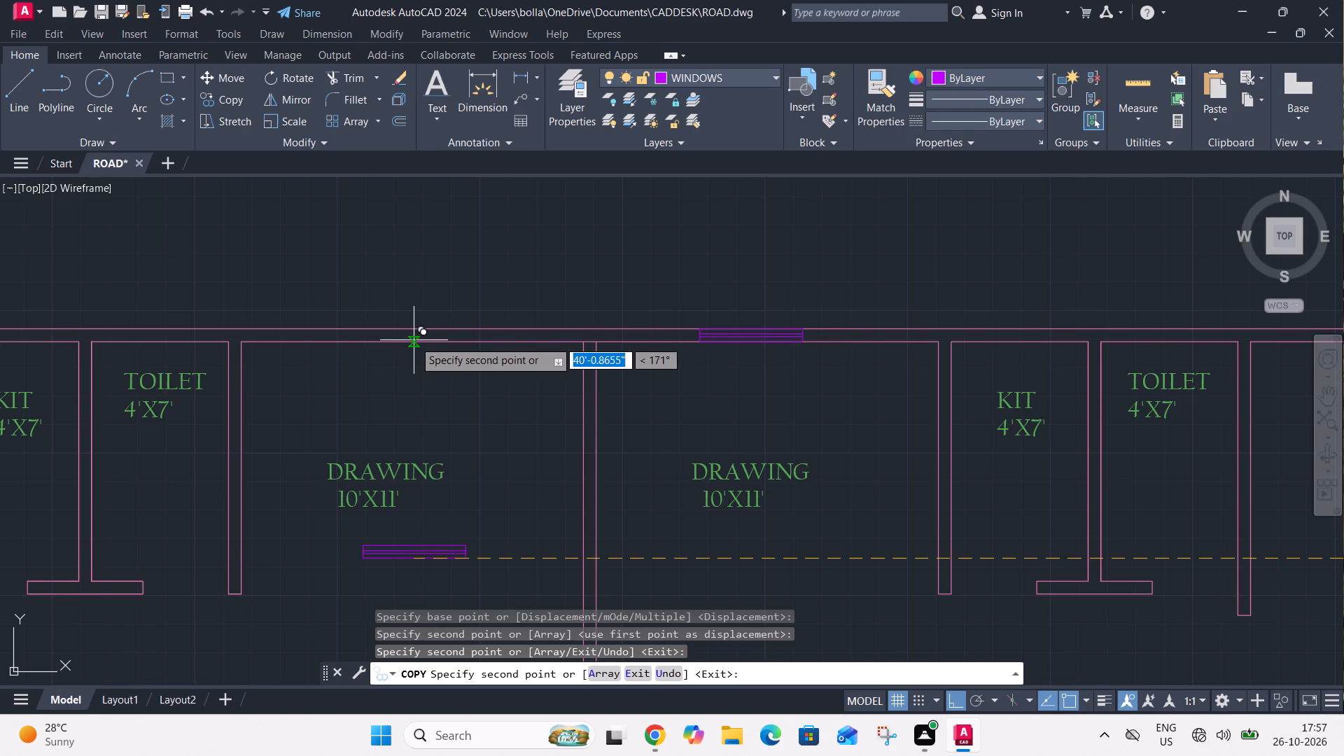
pyautogui.click(399, 341)
pyautogui.scroll(-3, 437, 336)
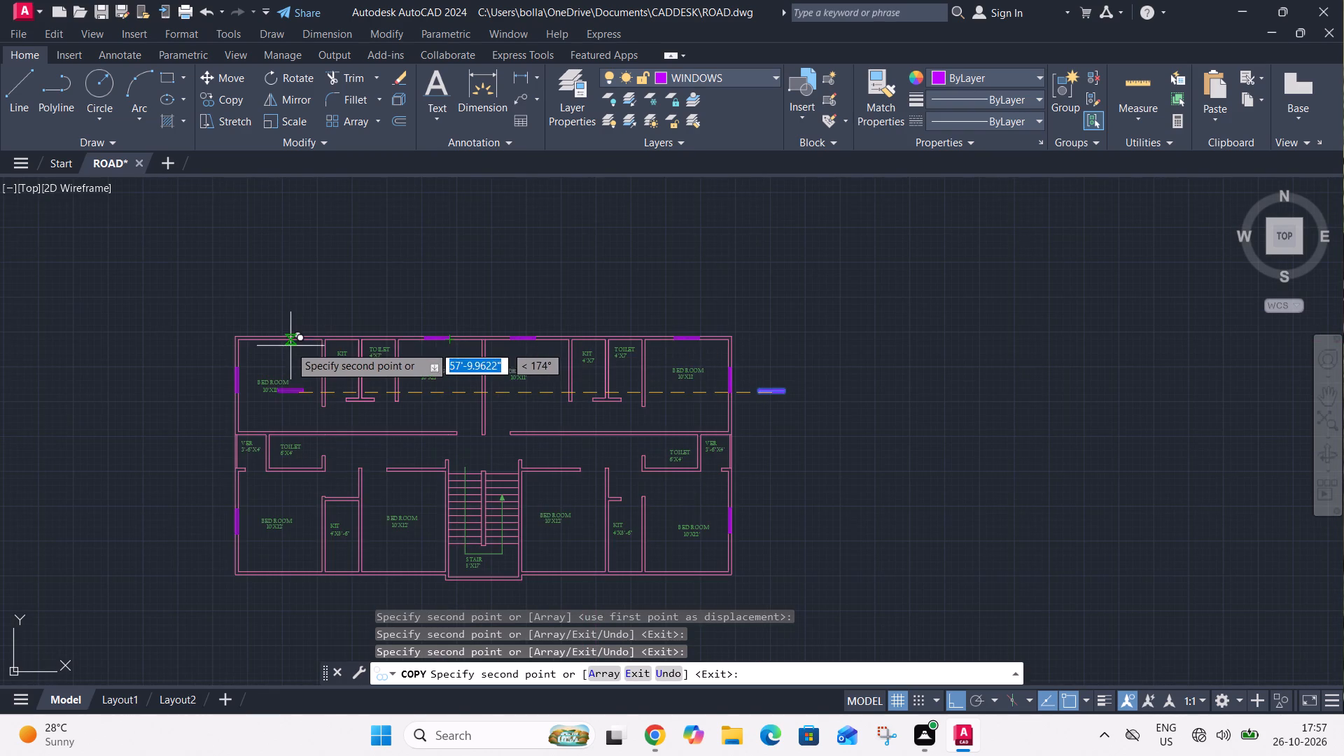
pyautogui.scroll(2, 284, 339)
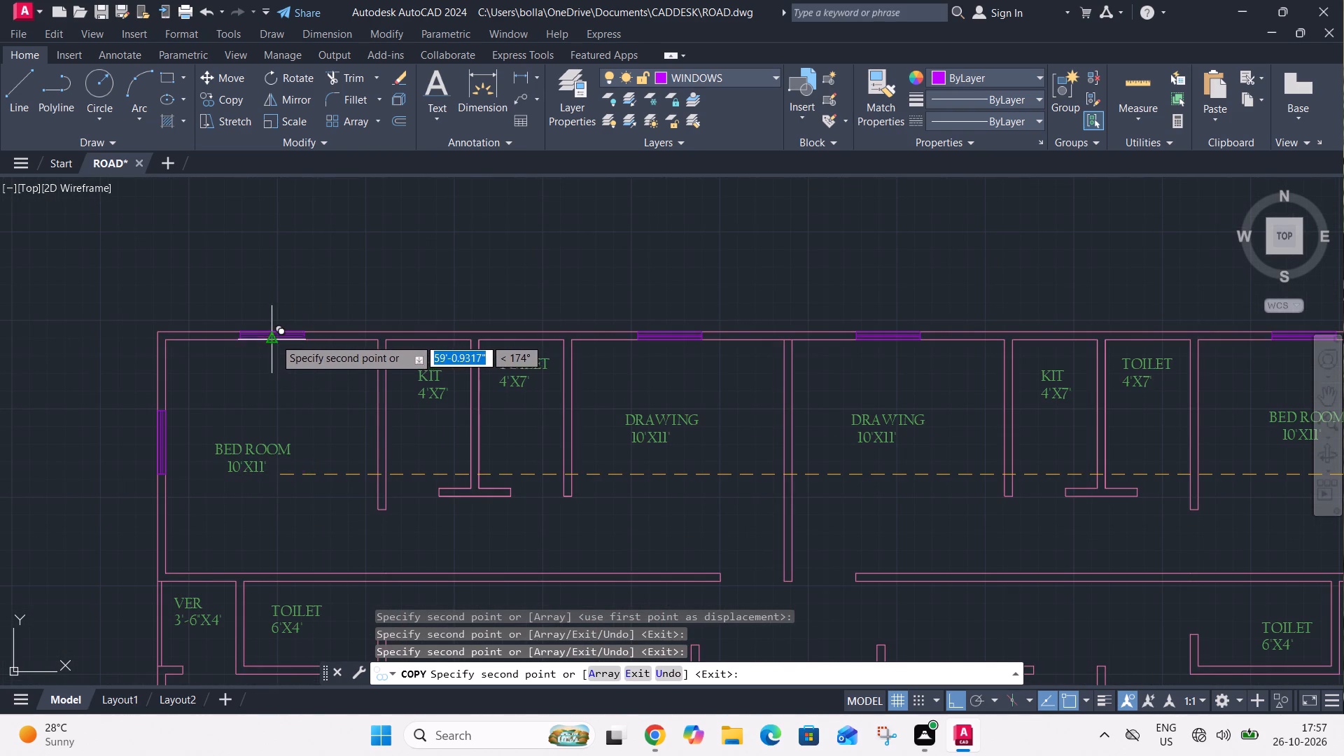
pyautogui.click(274, 338)
pyautogui.press('Escape')
# Trim the top outer wall's inner line where the partition between the two DRAWING rooms meets it.
pyautogui.press('t')
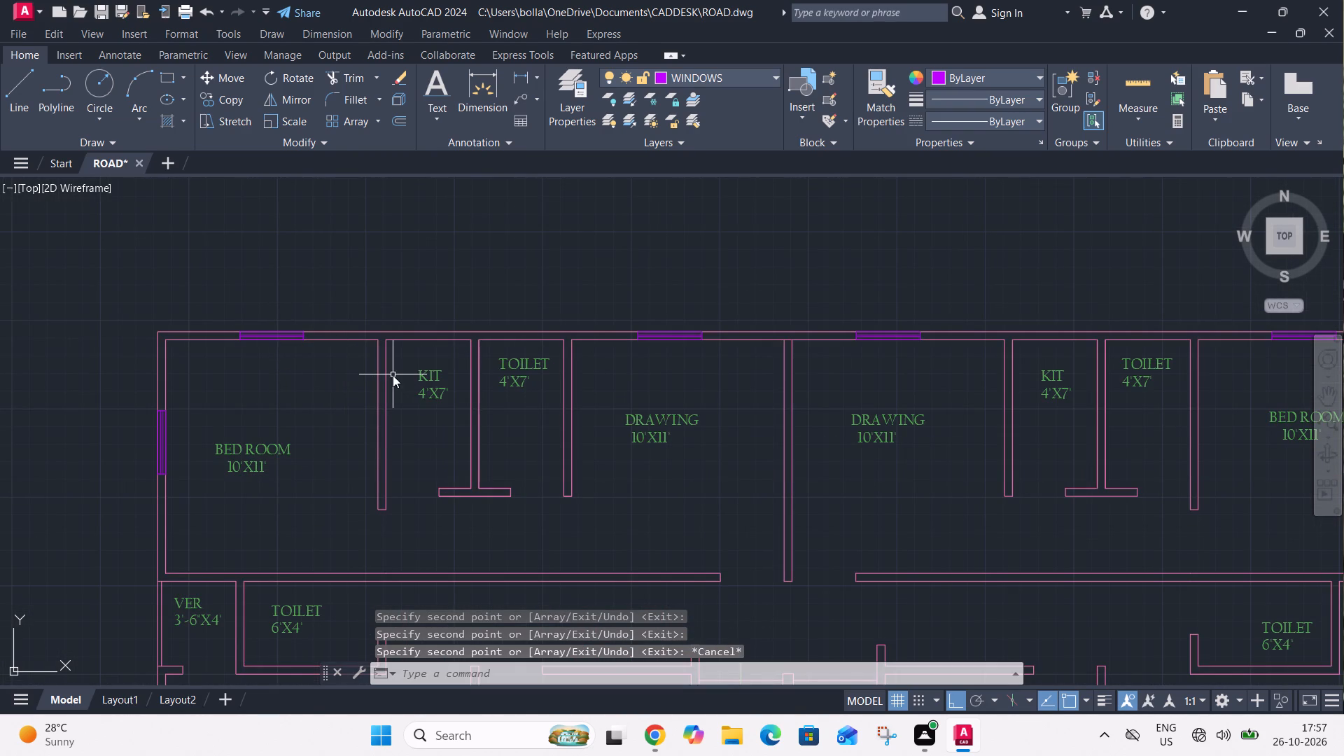
pyautogui.press('r')
pyautogui.press('space')
pyautogui.scroll(3, 786, 334)
pyautogui.click(789, 351)
pyautogui.press('Escape')
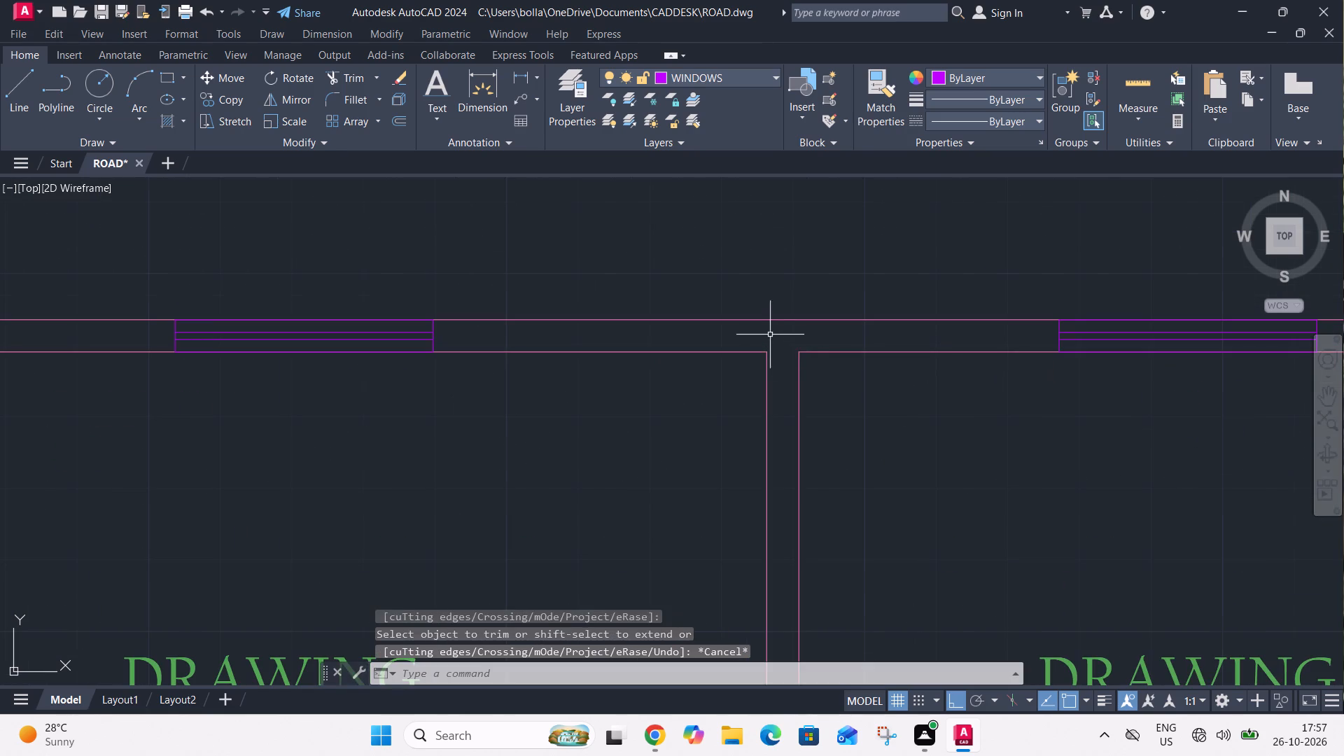
# Copy the loose horizontal window symbol into the bottom outer wall below the far-right BED ROOM 10'X12'.
pyautogui.scroll(-5, 770, 331)
pyautogui.moveTo(785, 368); pyautogui.dragTo(592, 329, button='middle')
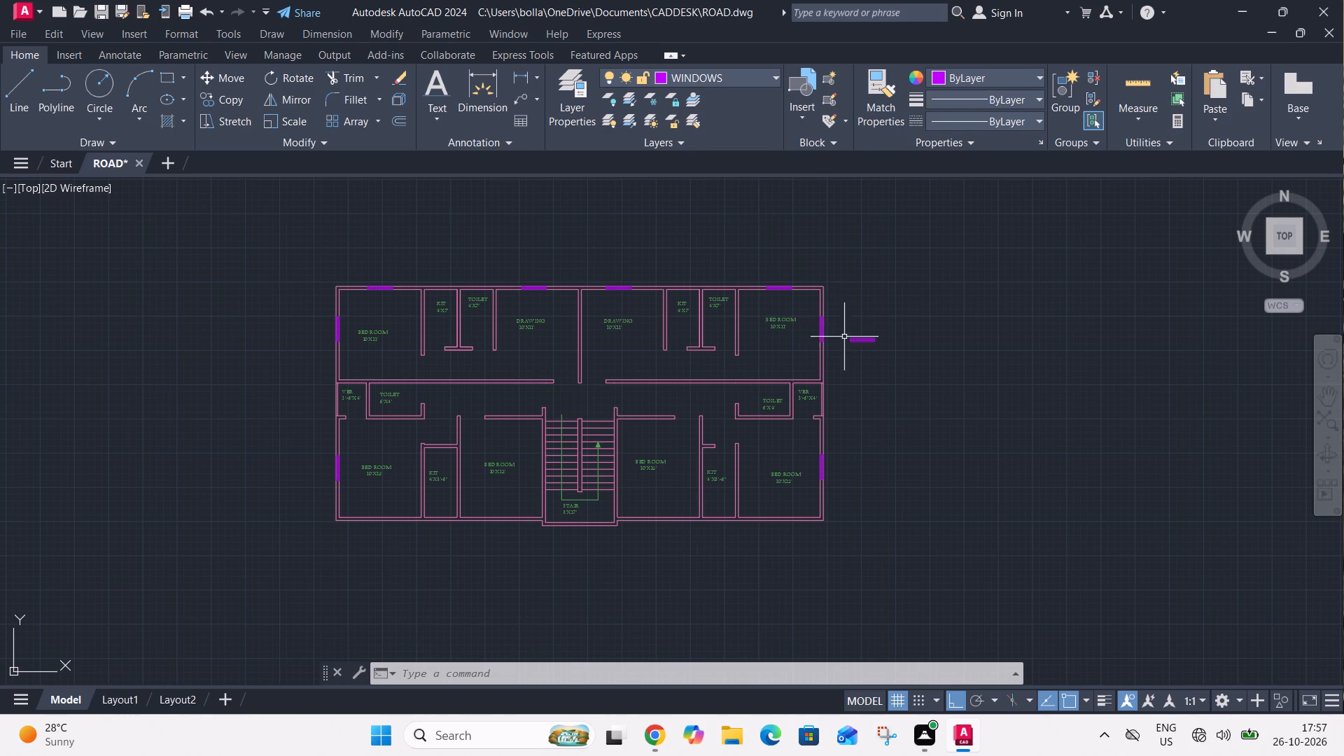
pyautogui.scroll(2, 844, 337)
pyautogui.click(820, 326)
pyautogui.click(988, 389)
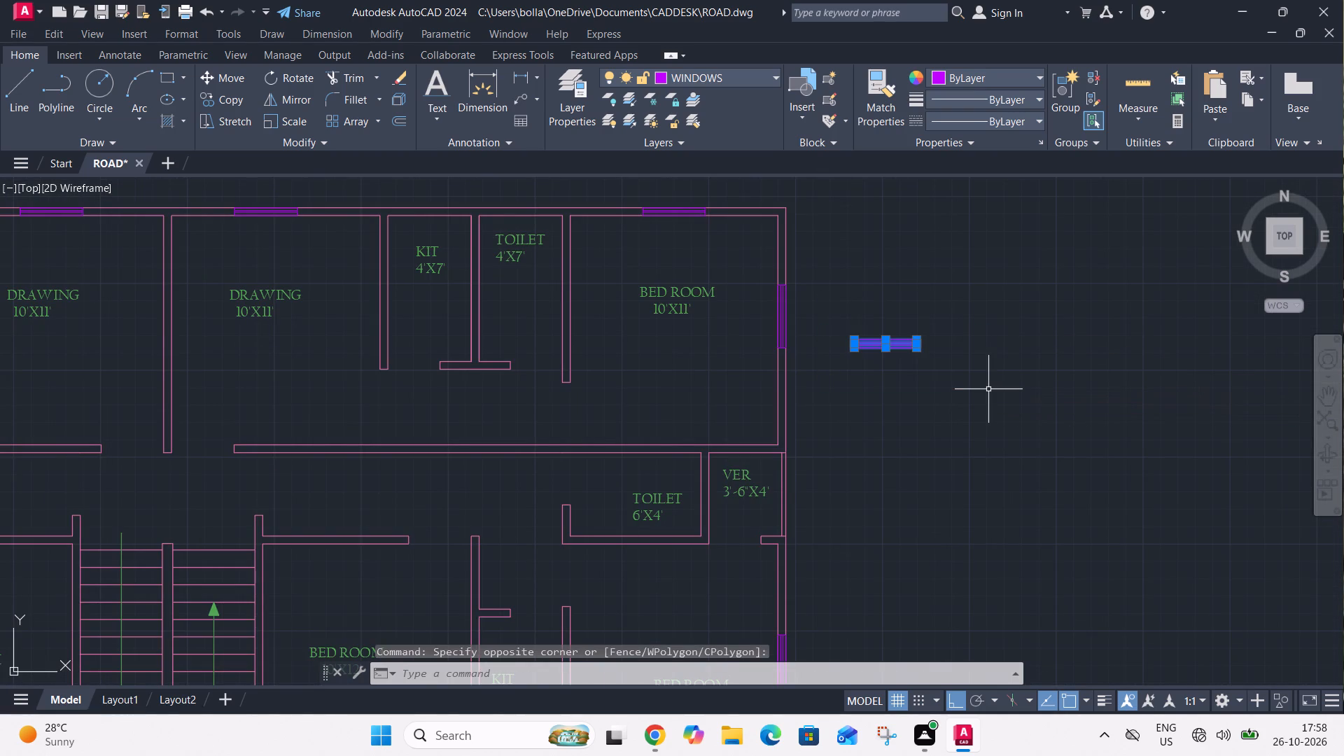
pyautogui.write('CO')
pyautogui.press('space')
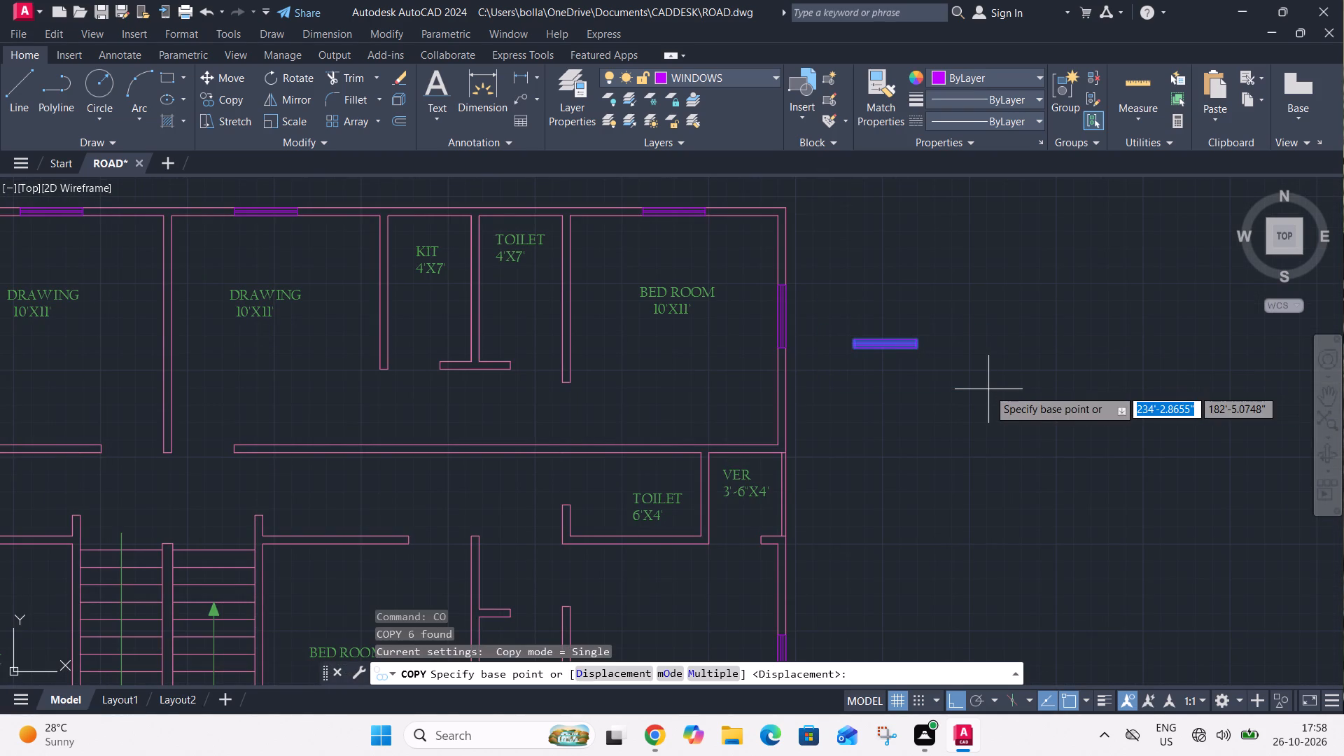
pyautogui.scroll(2, 878, 338)
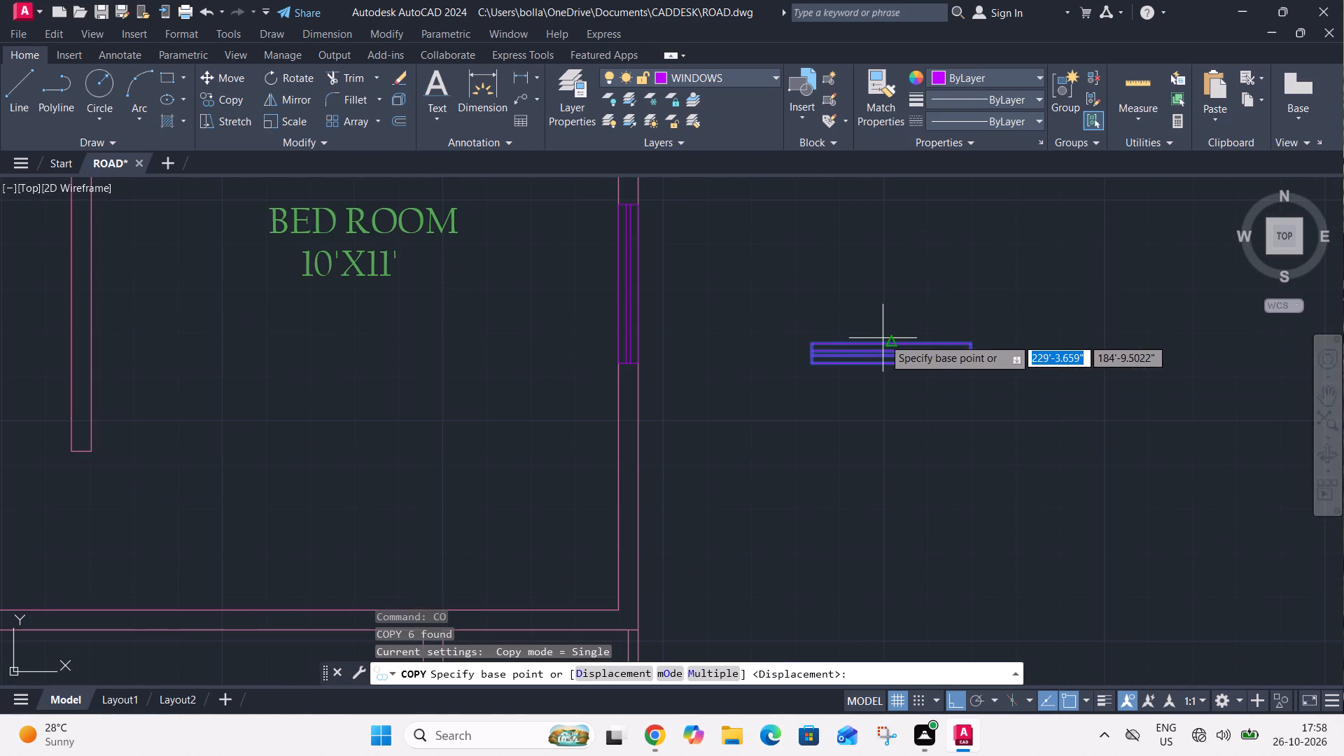
pyautogui.click(888, 342)
pyautogui.scroll(-5, 891, 316)
pyautogui.scroll(2, 841, 436)
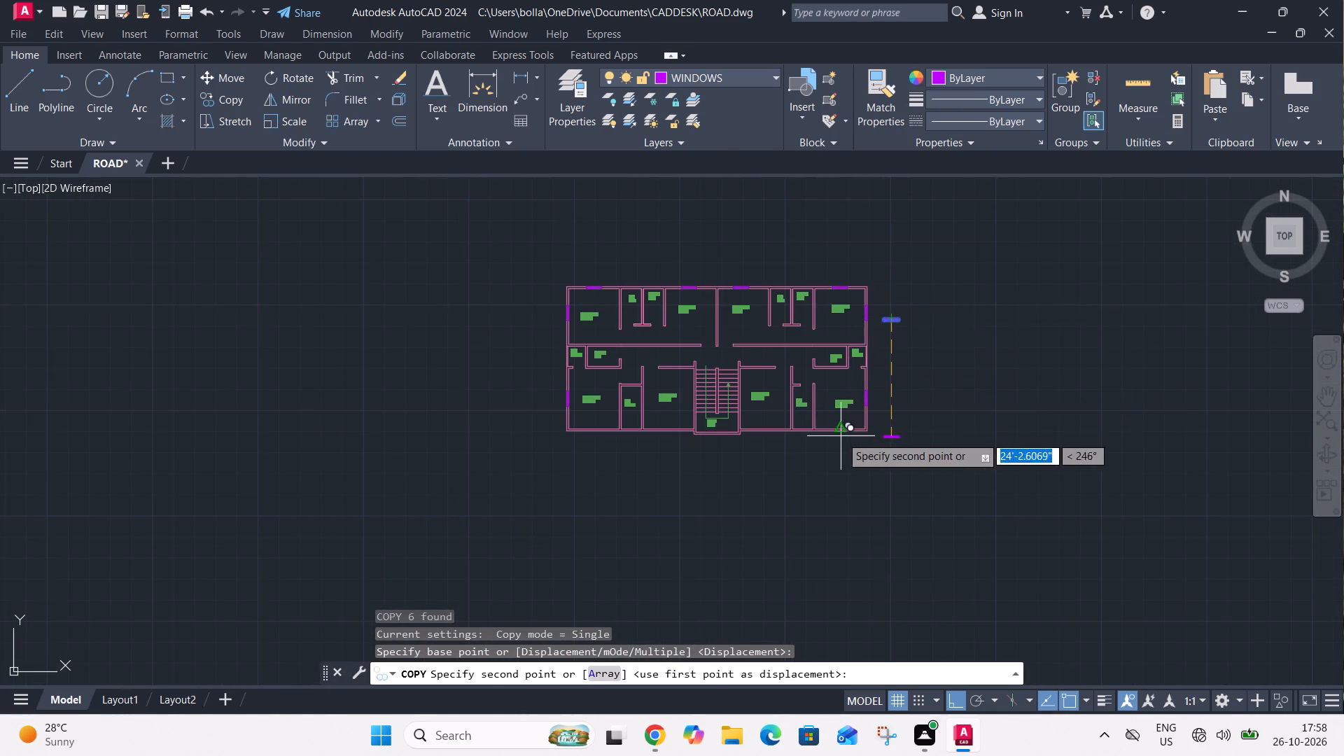
pyautogui.scroll(2, 841, 436)
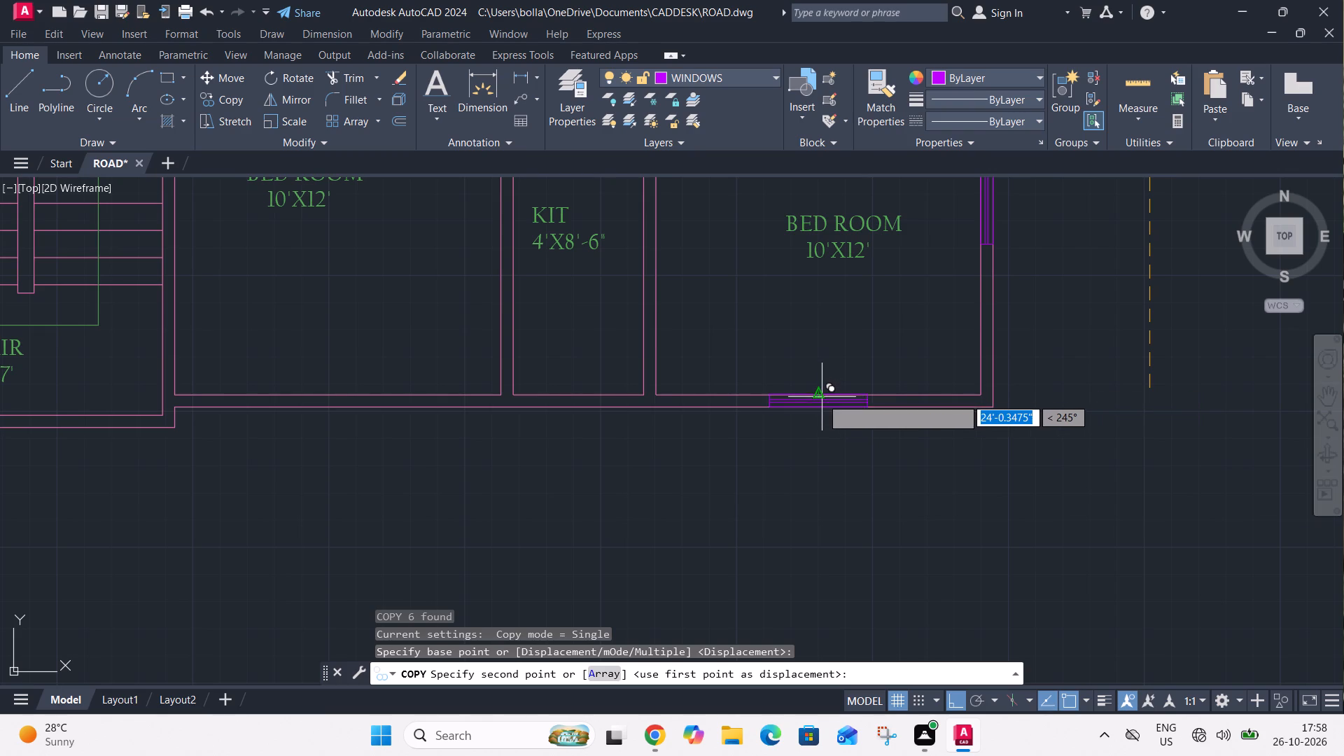
pyautogui.click(821, 398)
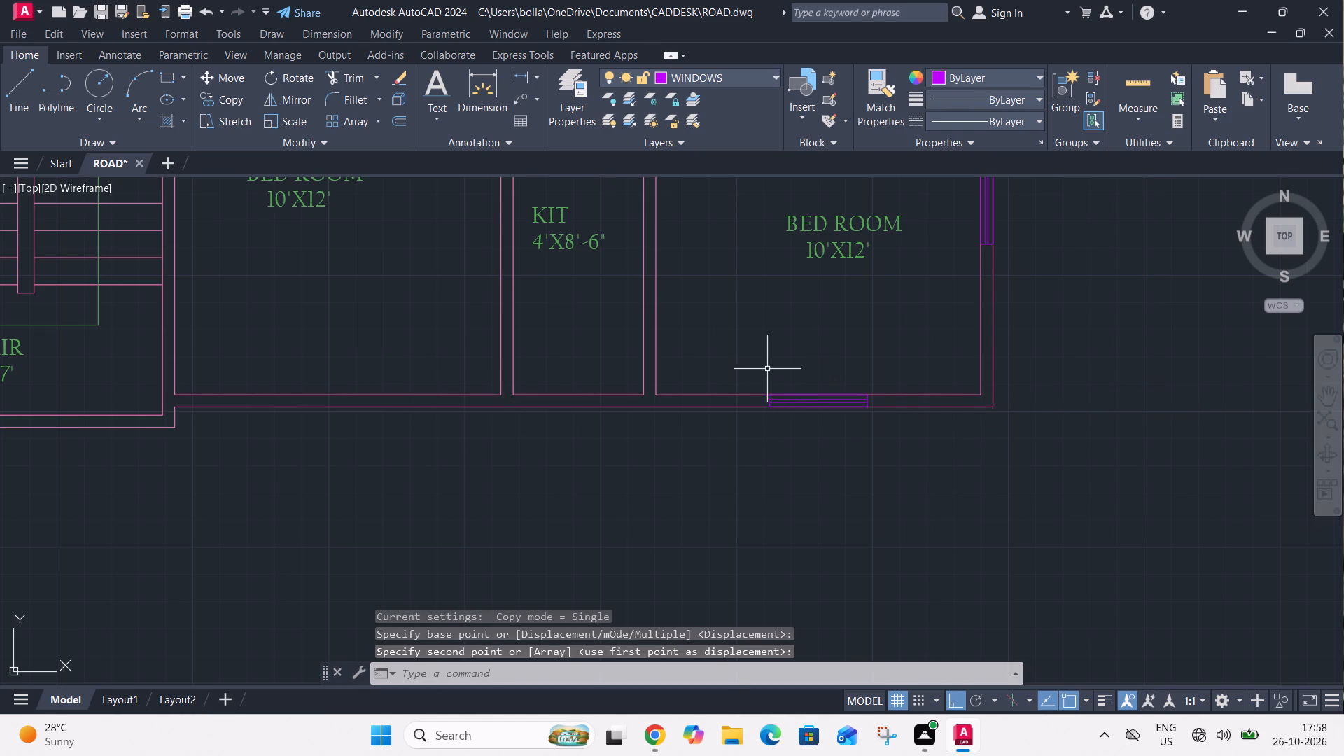
# Copy that bottom-wall window, in multiple mode, into the outer walls below the BED ROOM 10'X12' right of the stair and the STAIR.
pyautogui.click(743, 376)
pyautogui.click(882, 423)
pyautogui.write('CO ,M')
pyautogui.press('space')
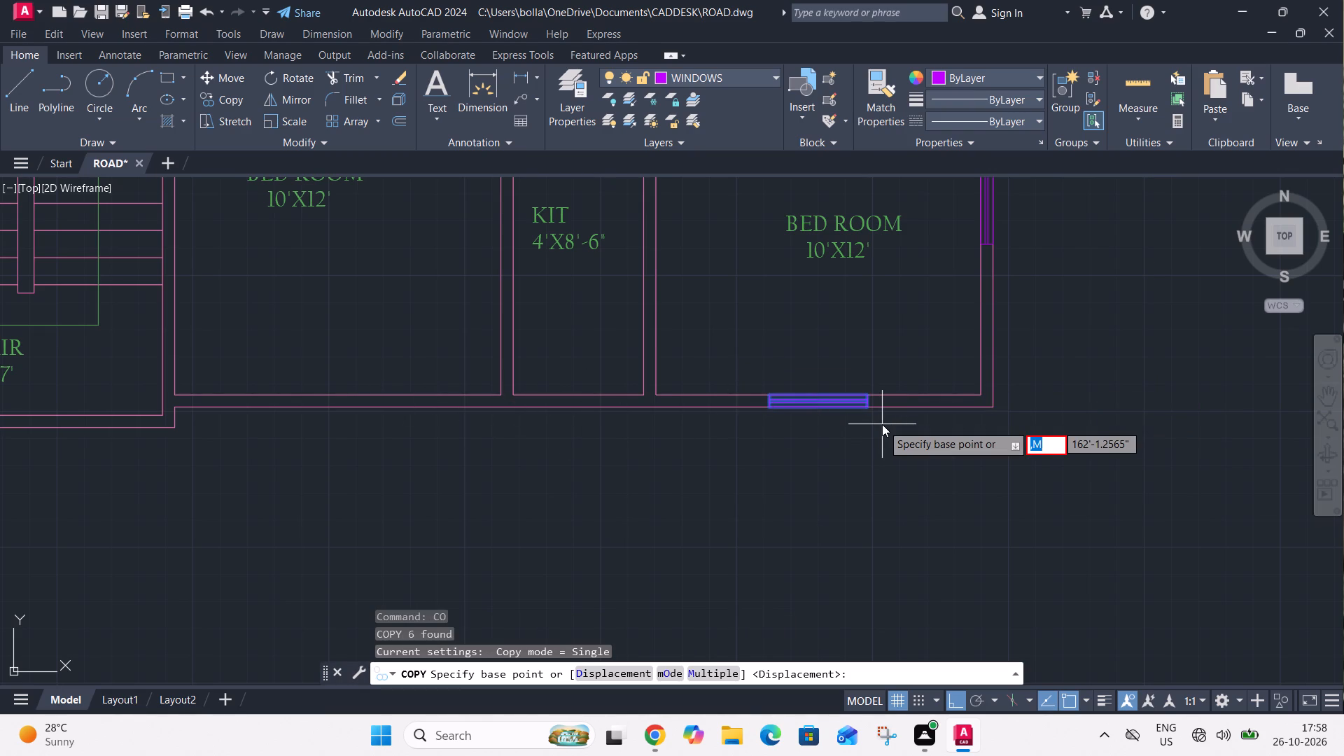
pyautogui.press('BackSpace')
pyautogui.write('M')
pyautogui.press('space')
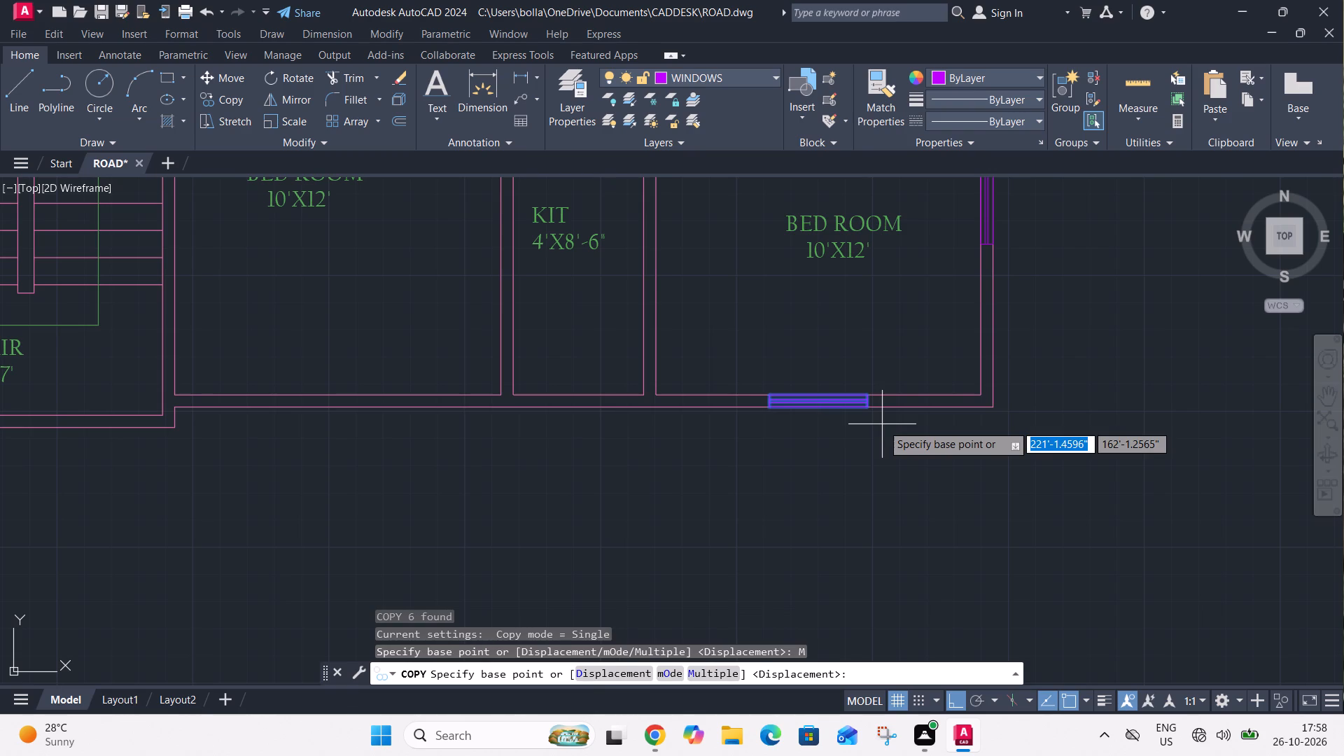
pyautogui.click(822, 394)
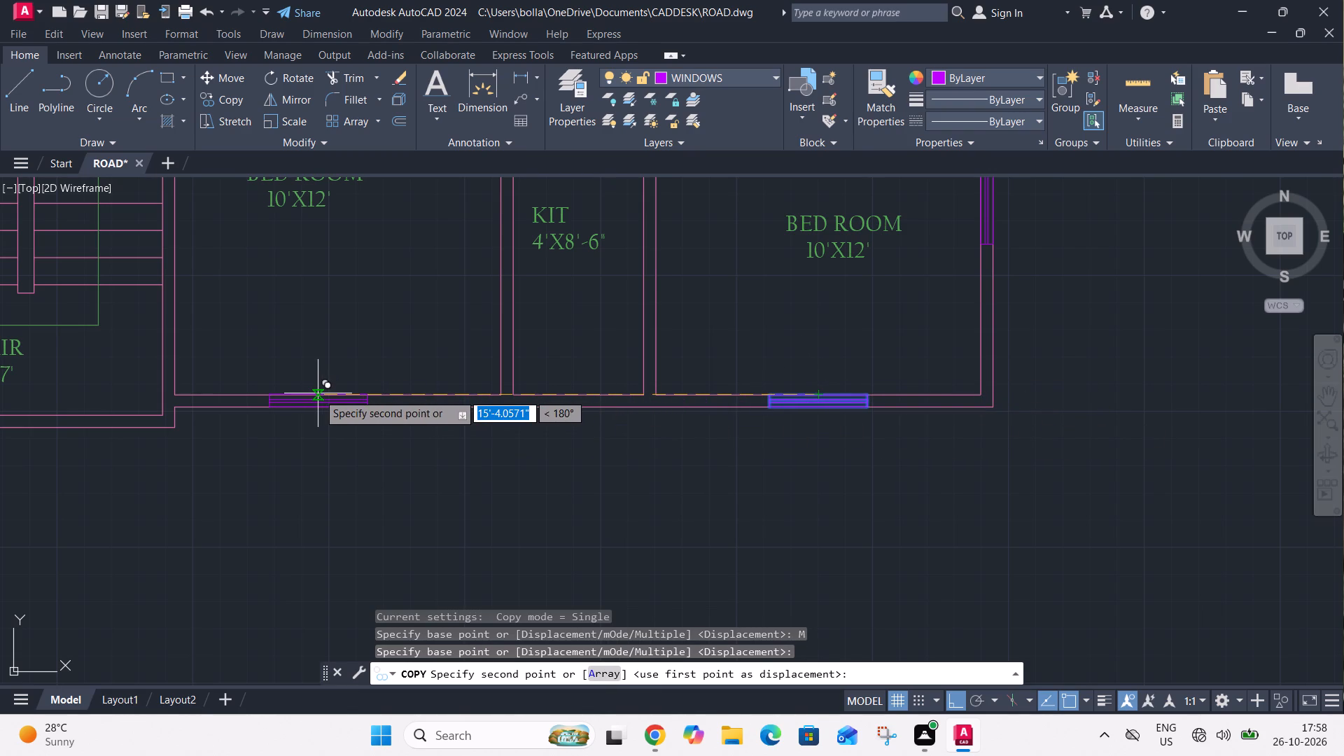
pyautogui.click(337, 391)
pyautogui.scroll(-3, 389, 374)
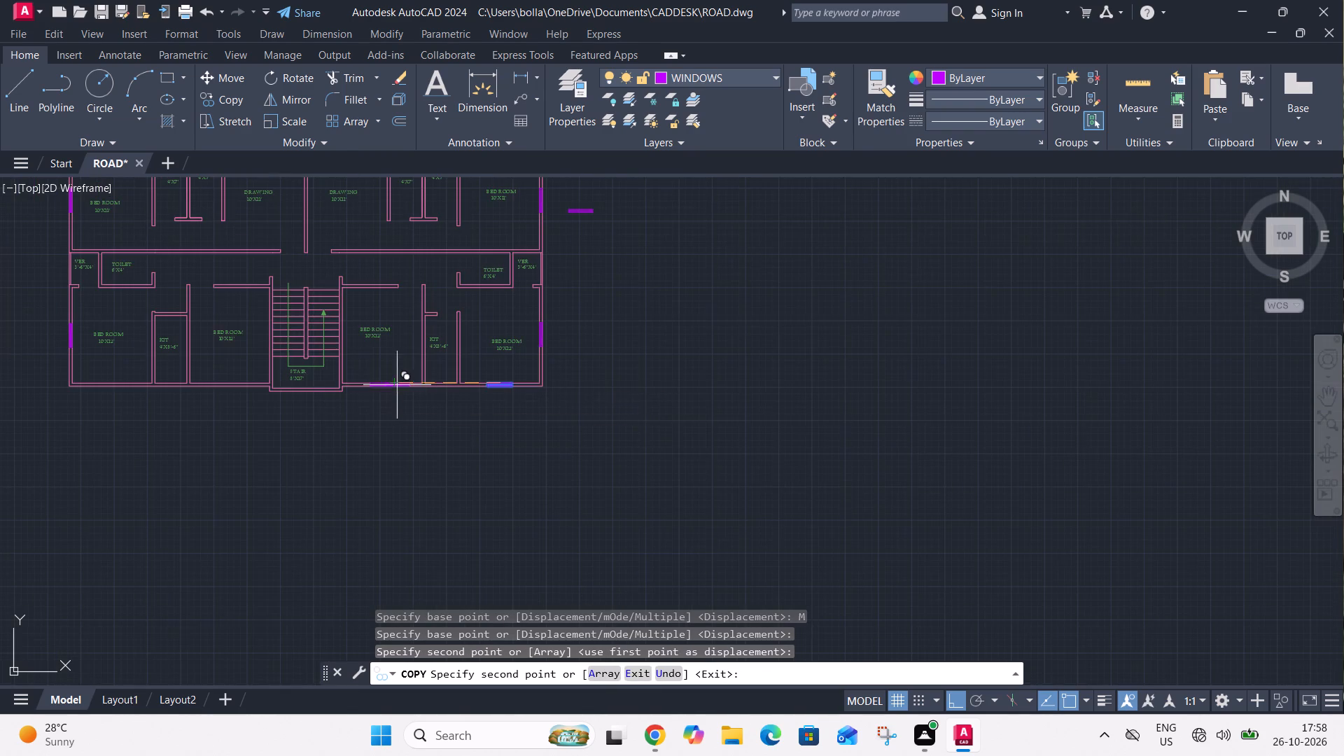
pyautogui.scroll(3, 303, 392)
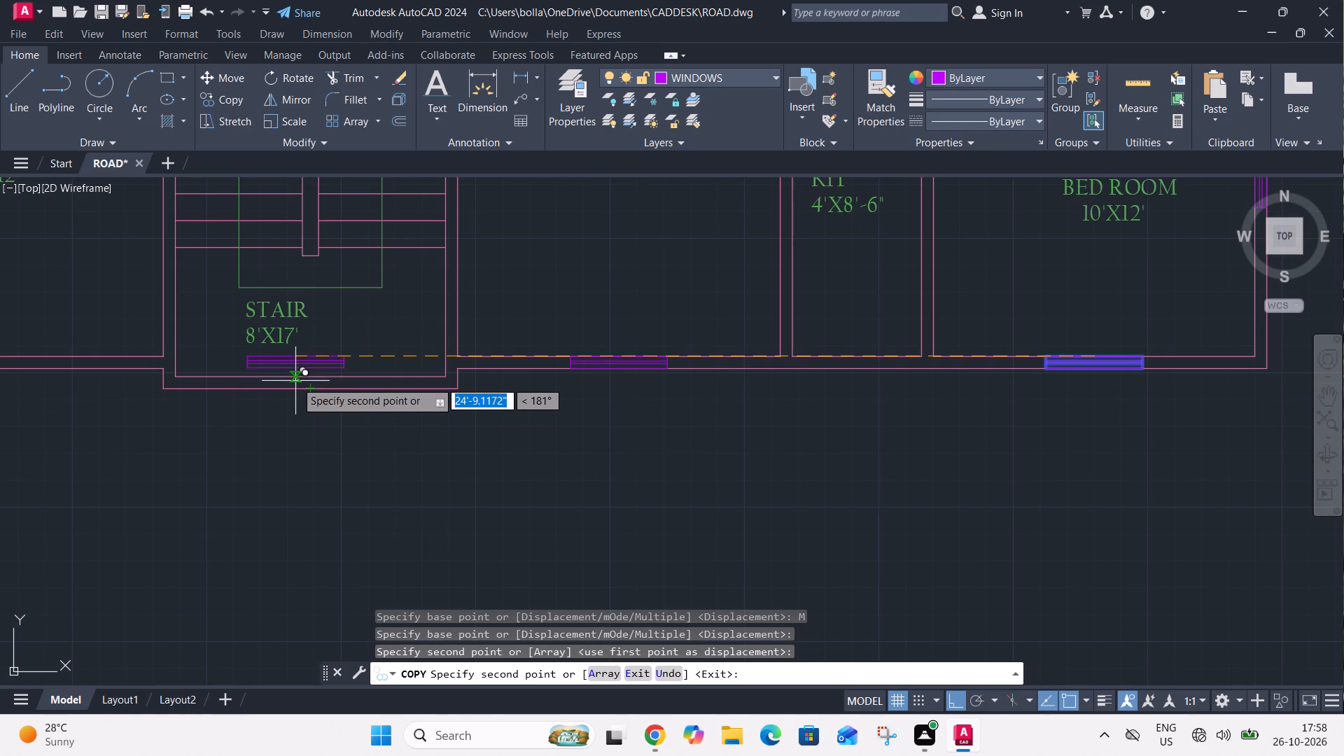
pyautogui.click(288, 376)
# Place three more window copies in the left half's bottom outer wall, below both BED ROOM 10'X12' rooms and the KIT between them.
pyautogui.scroll(-2, 359, 405)
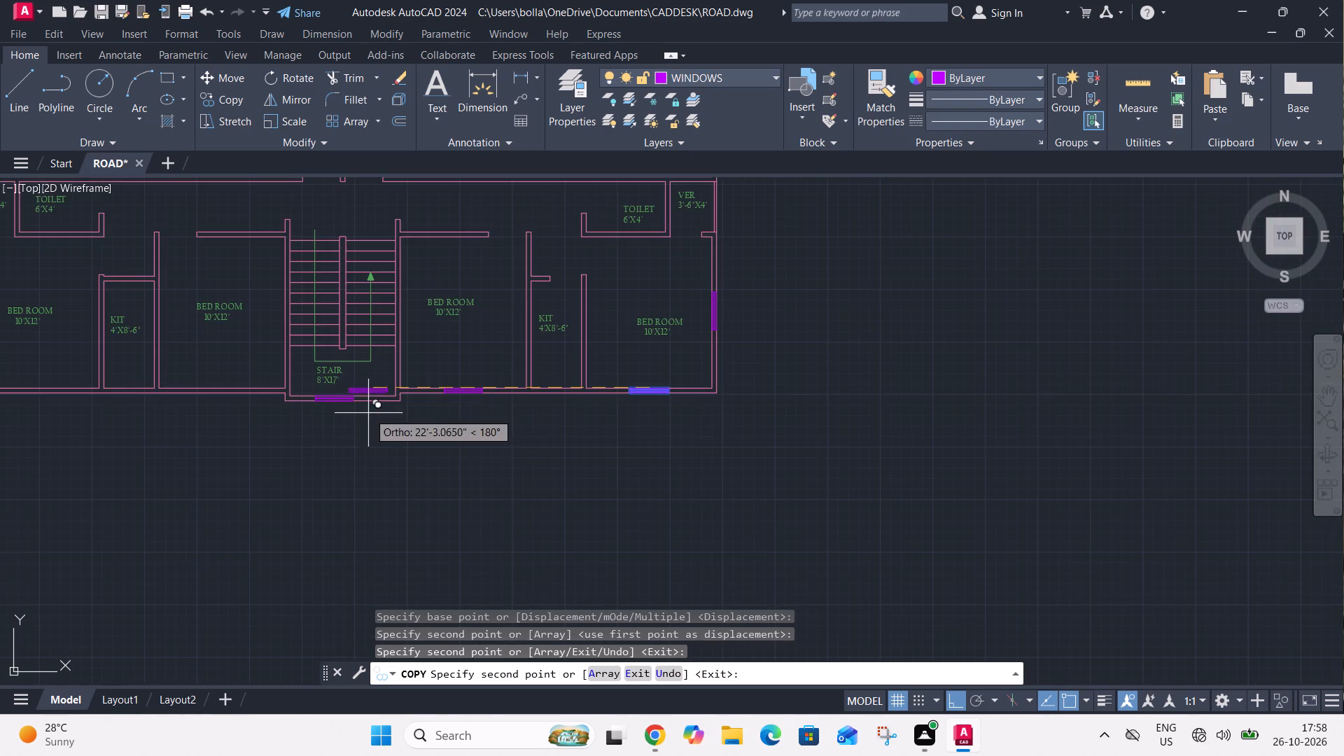
pyautogui.moveTo(341, 430); pyautogui.dragTo(544, 435, button='middle')
pyautogui.scroll(3, 421, 400)
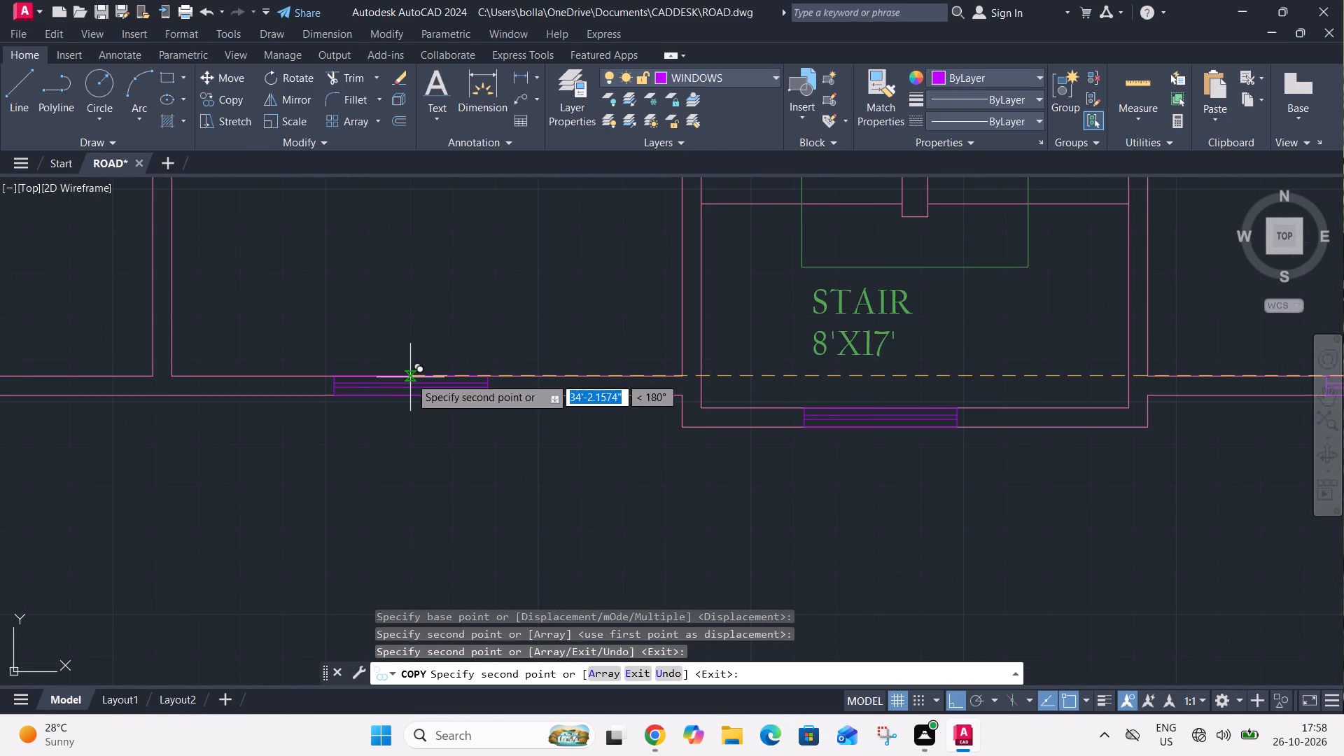
pyautogui.click(409, 377)
pyautogui.scroll(-2, 472, 414)
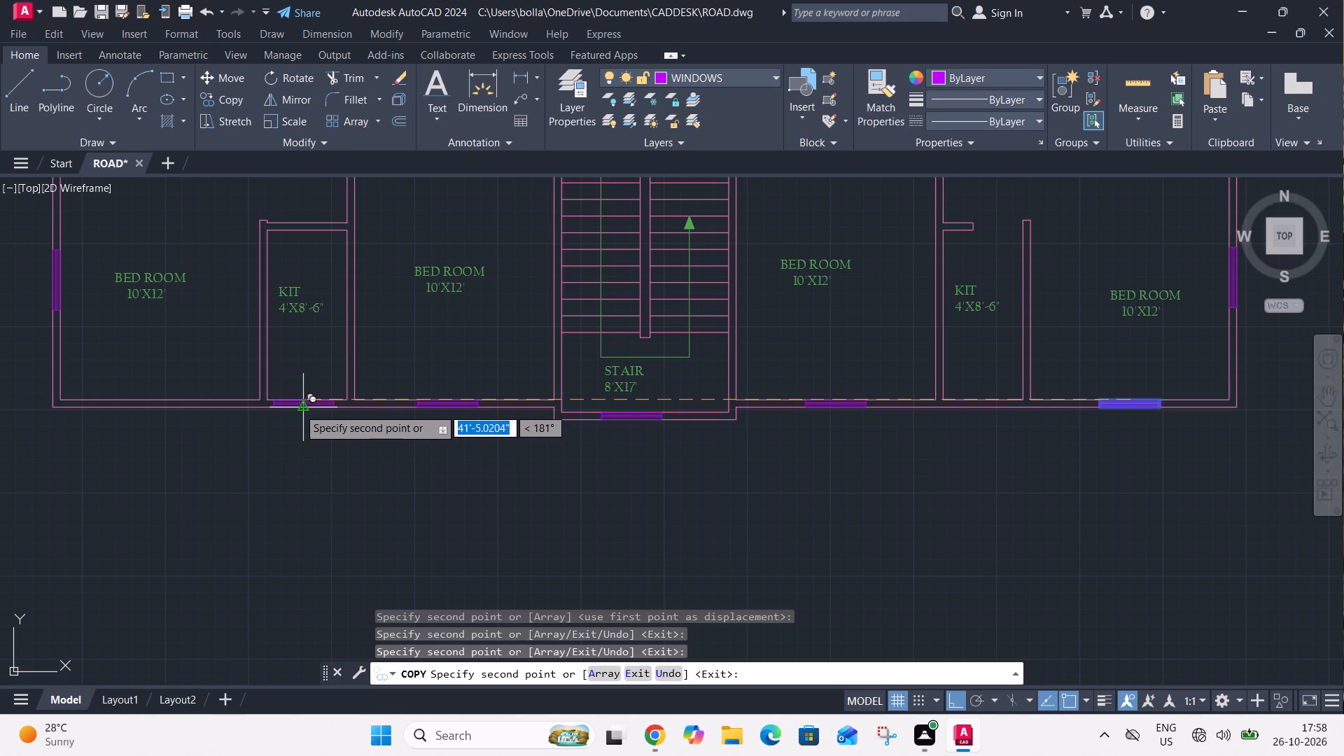
pyautogui.scroll(3, 298, 408)
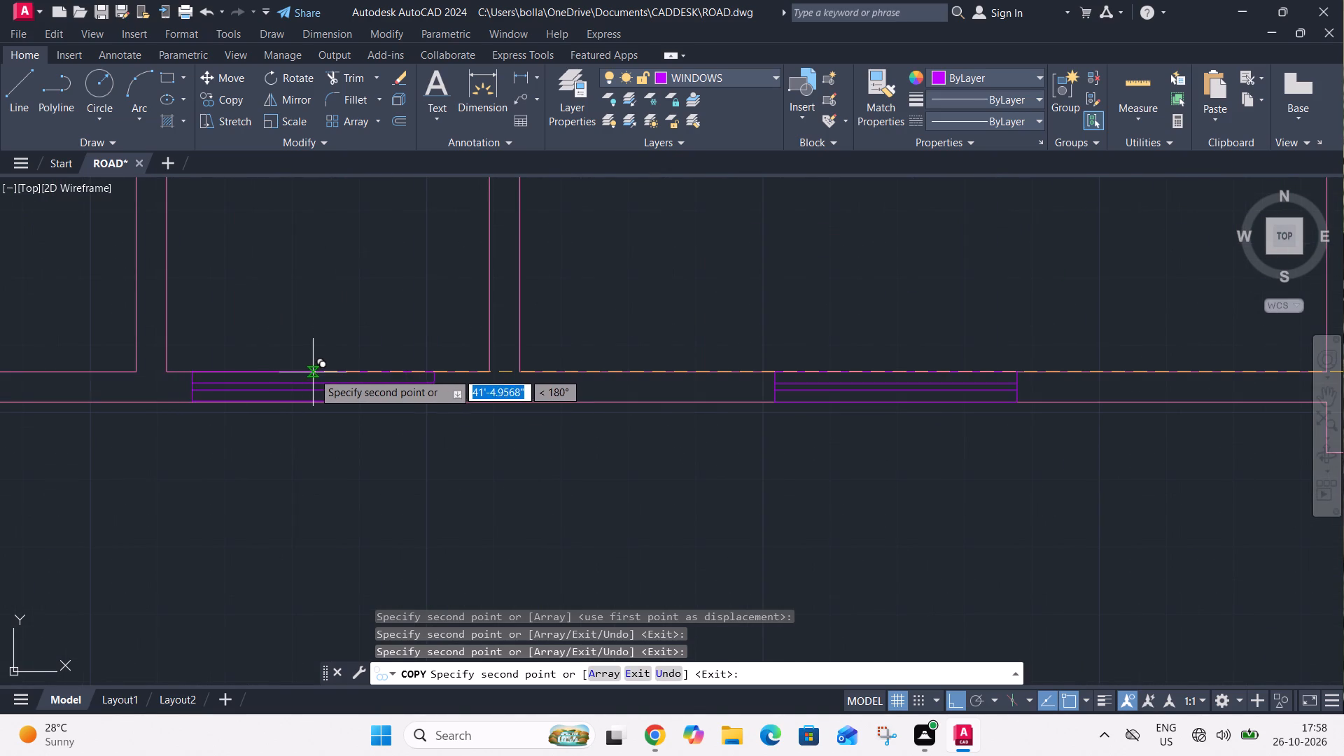
pyautogui.click(328, 370)
pyautogui.scroll(-3, 341, 378)
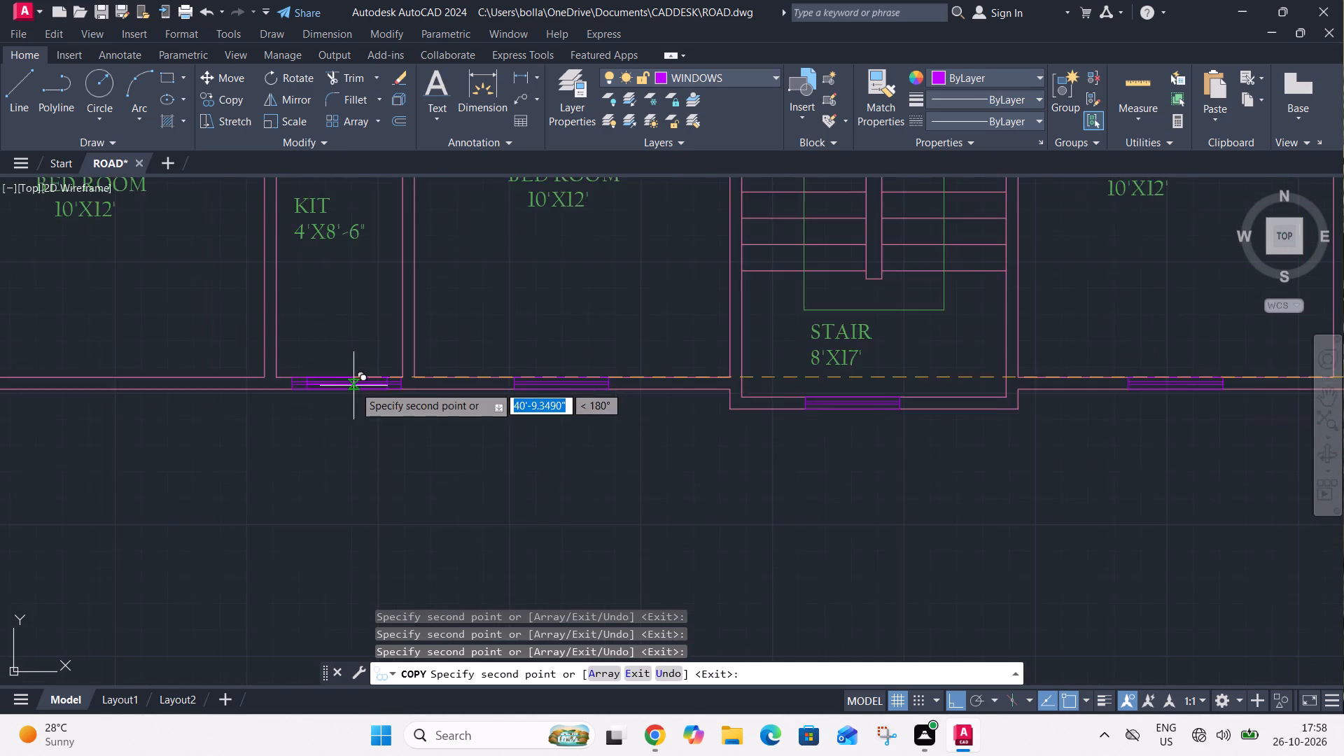
pyautogui.click(197, 380)
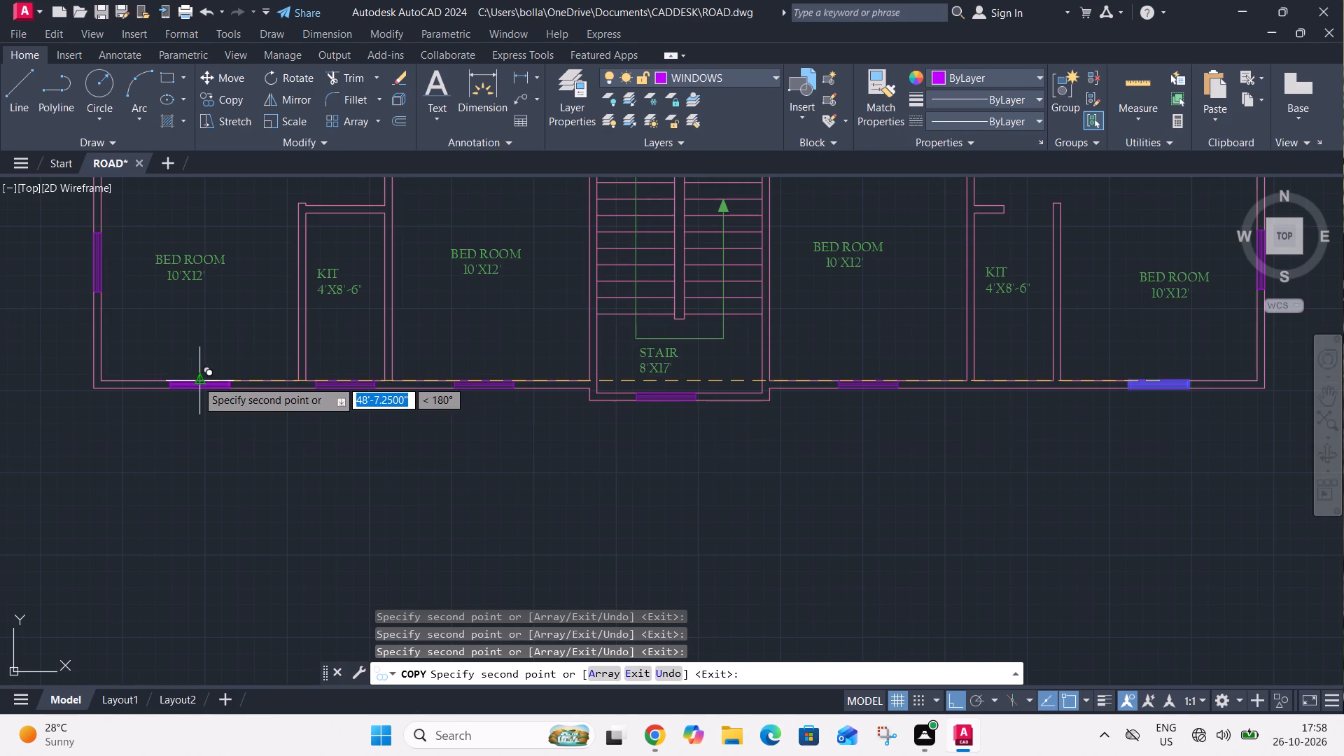
# Place another window copy in the bottom outer wall below the right half's KIT 4'X8'-6".
pyautogui.scroll(-3, 197, 380)
pyautogui.scroll(3, 391, 381)
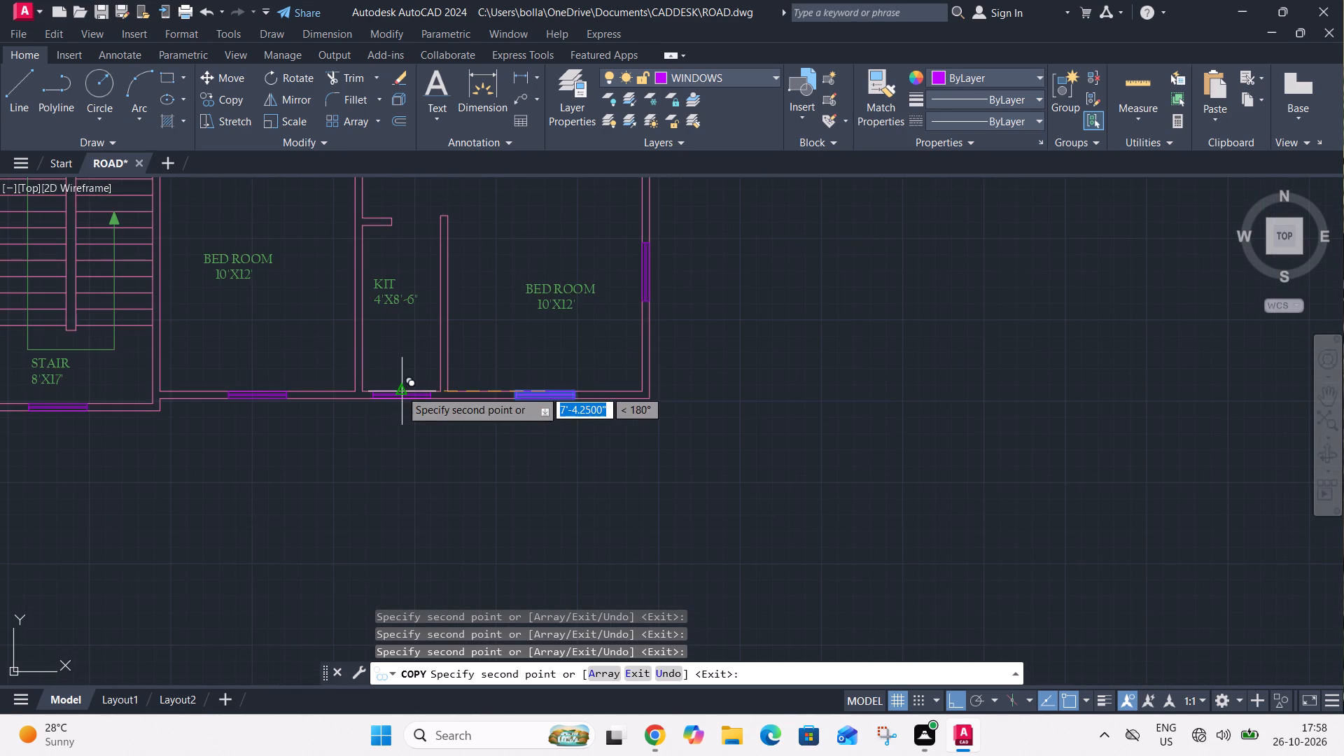
pyautogui.scroll(2, 401, 390)
pyautogui.click(401, 390)
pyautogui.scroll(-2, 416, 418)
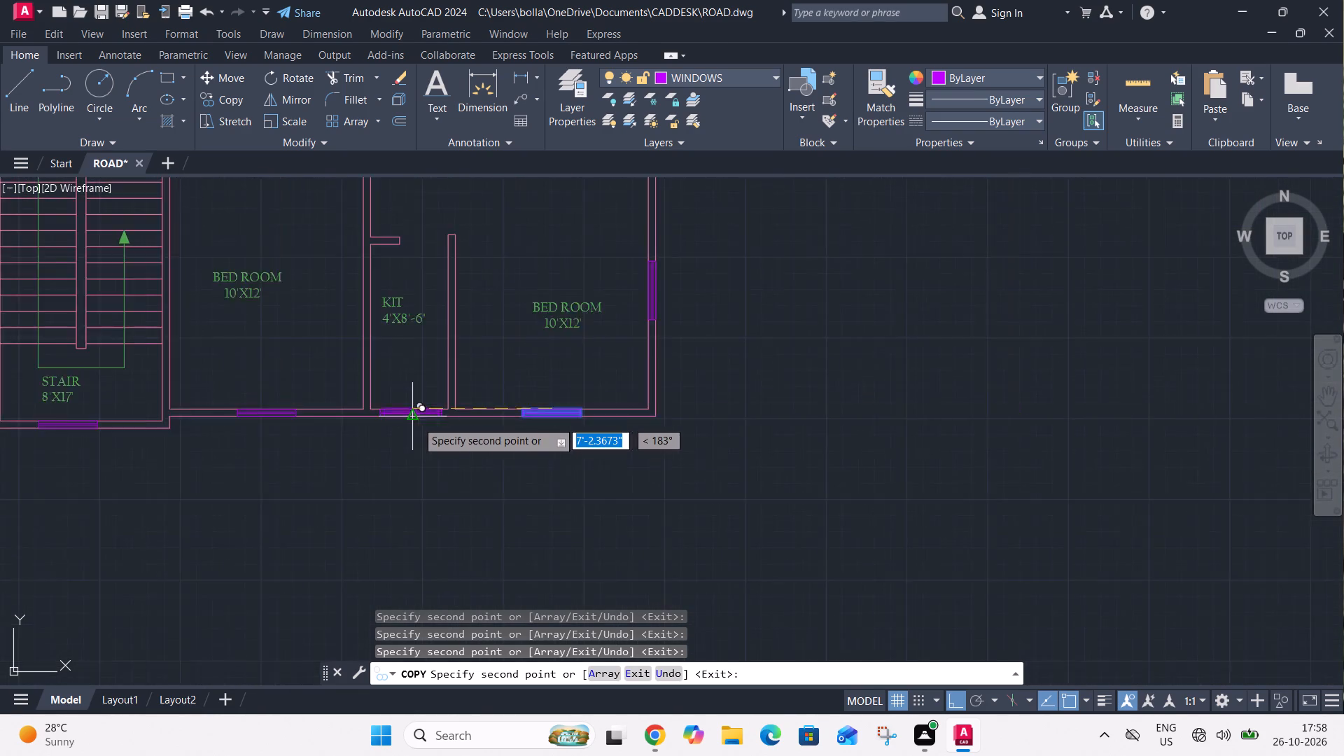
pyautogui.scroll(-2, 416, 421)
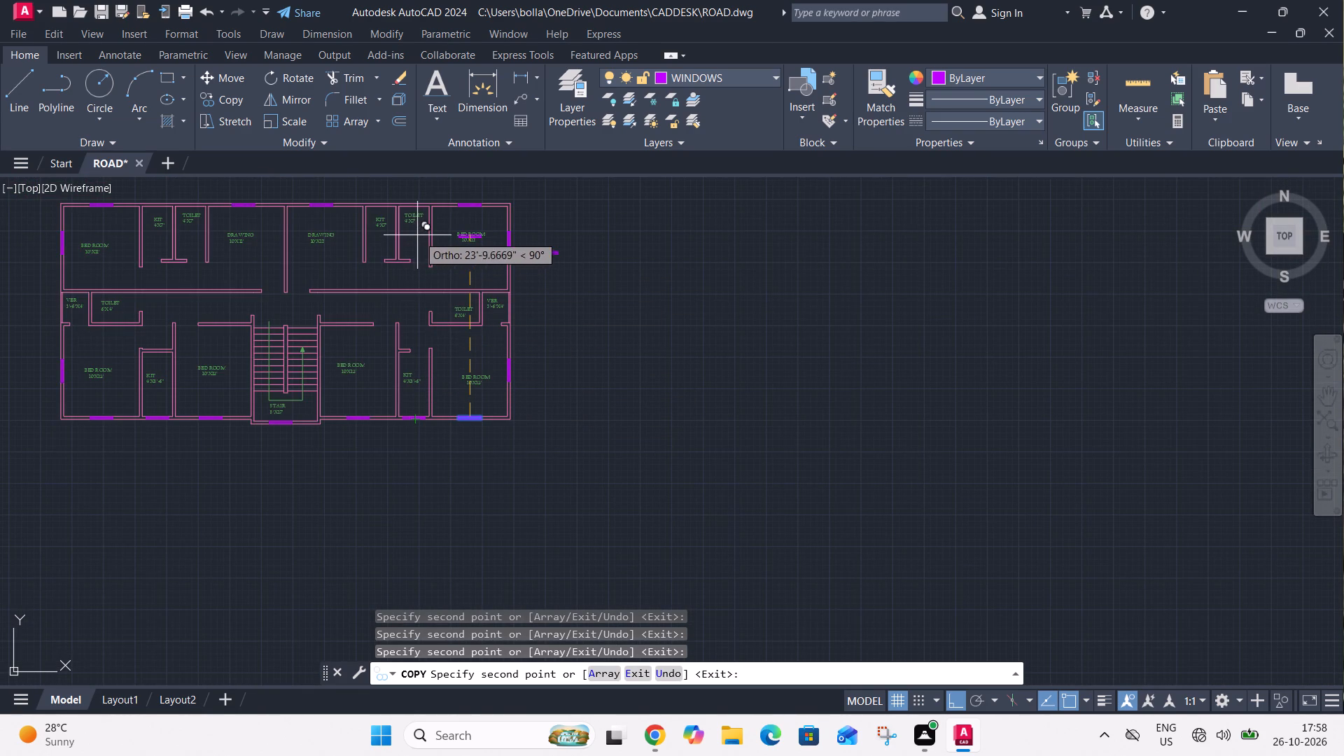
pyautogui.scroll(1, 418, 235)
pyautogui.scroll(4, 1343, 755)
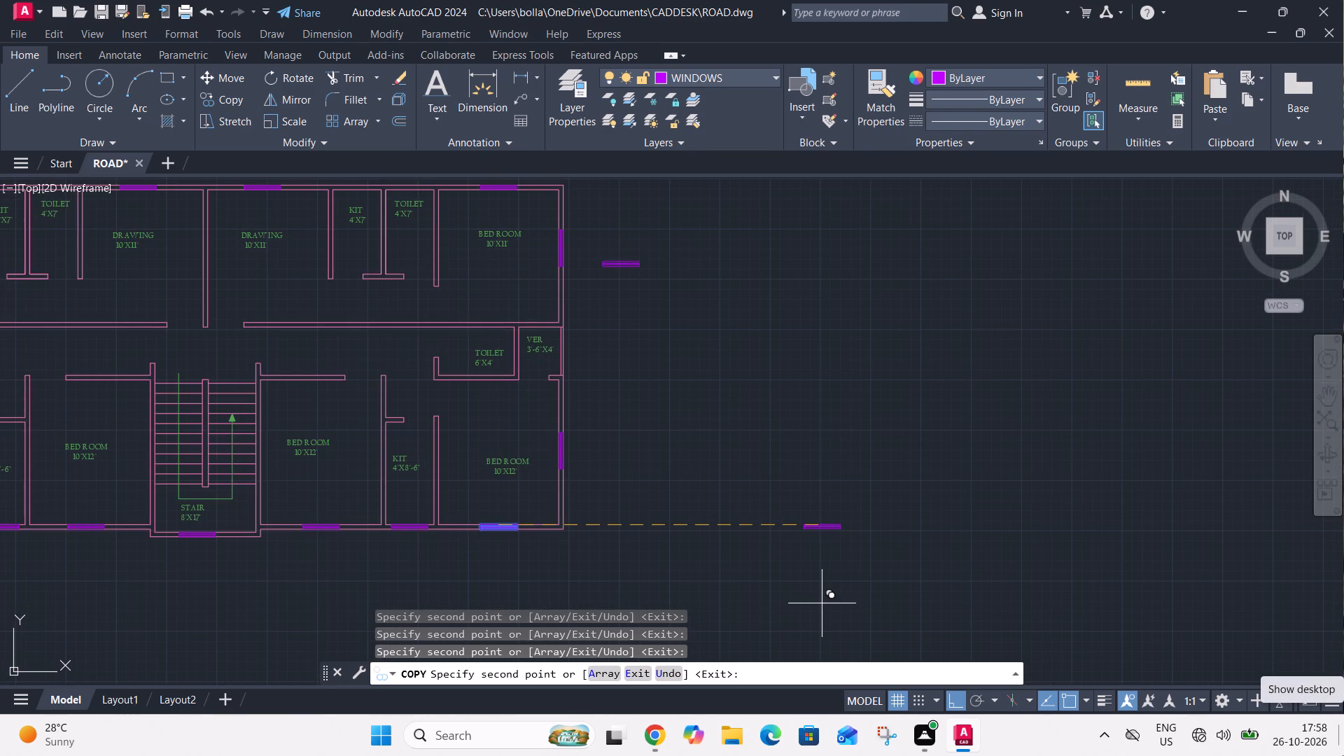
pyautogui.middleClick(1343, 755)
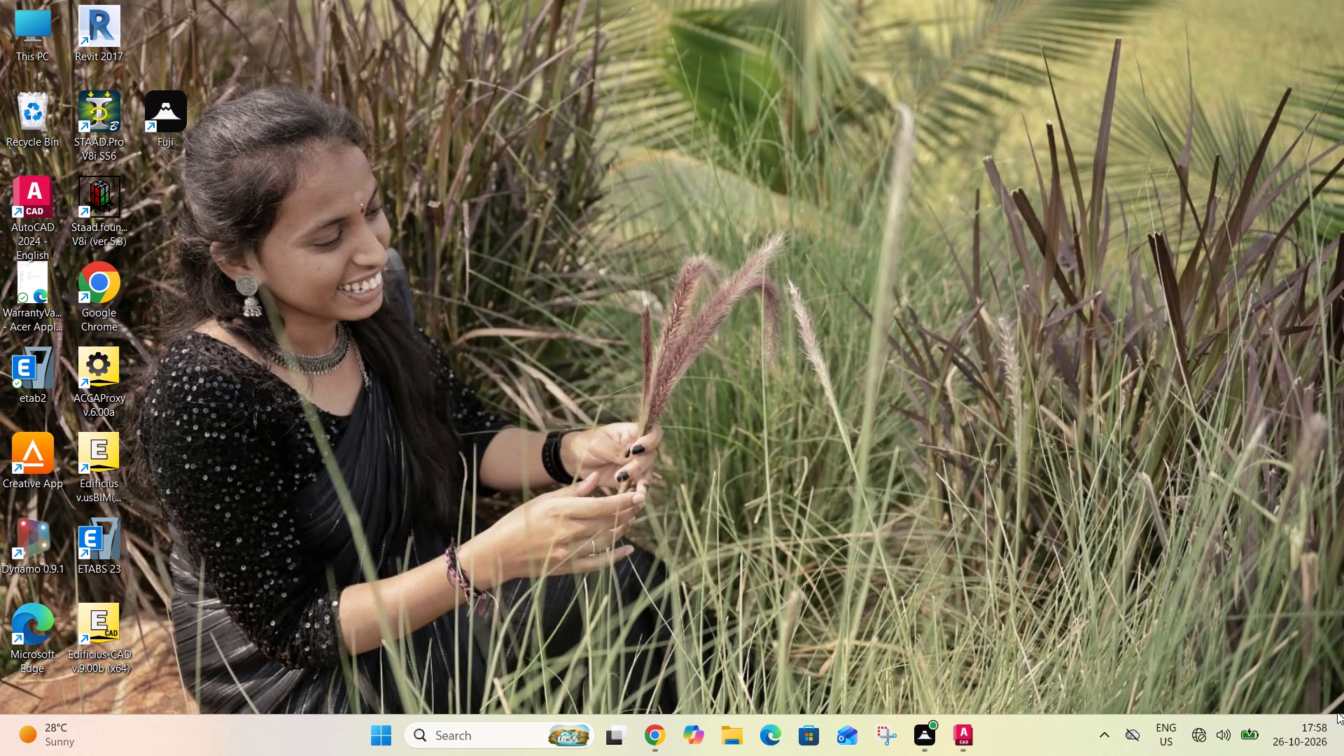
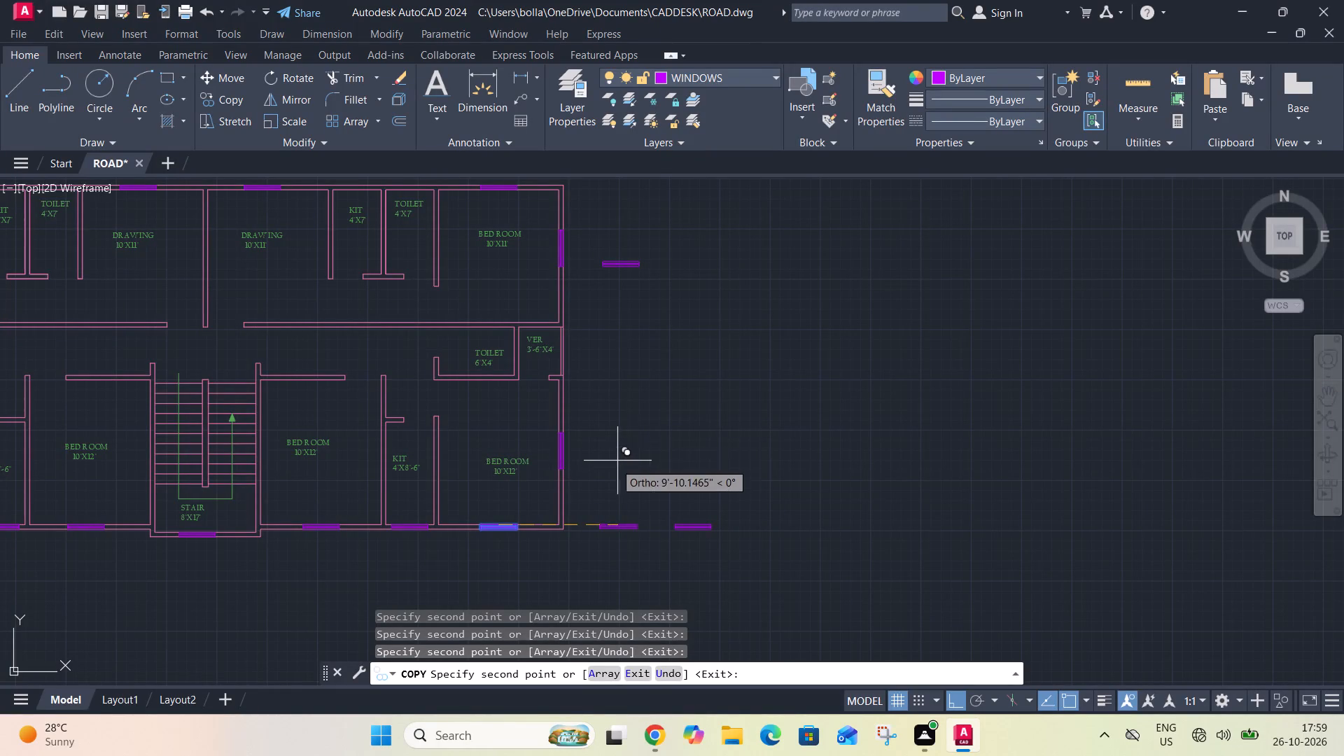
# Place further copies of the window on the top exterior wall at the right-hand 4'X7' toilet and the left-hand 4'X7' kitchen.
pyautogui.moveTo(526, 293); pyautogui.dragTo(694, 323, button='middle')
pyautogui.scroll(1, 551, 293)
pyautogui.scroll(-1, 694, 323)
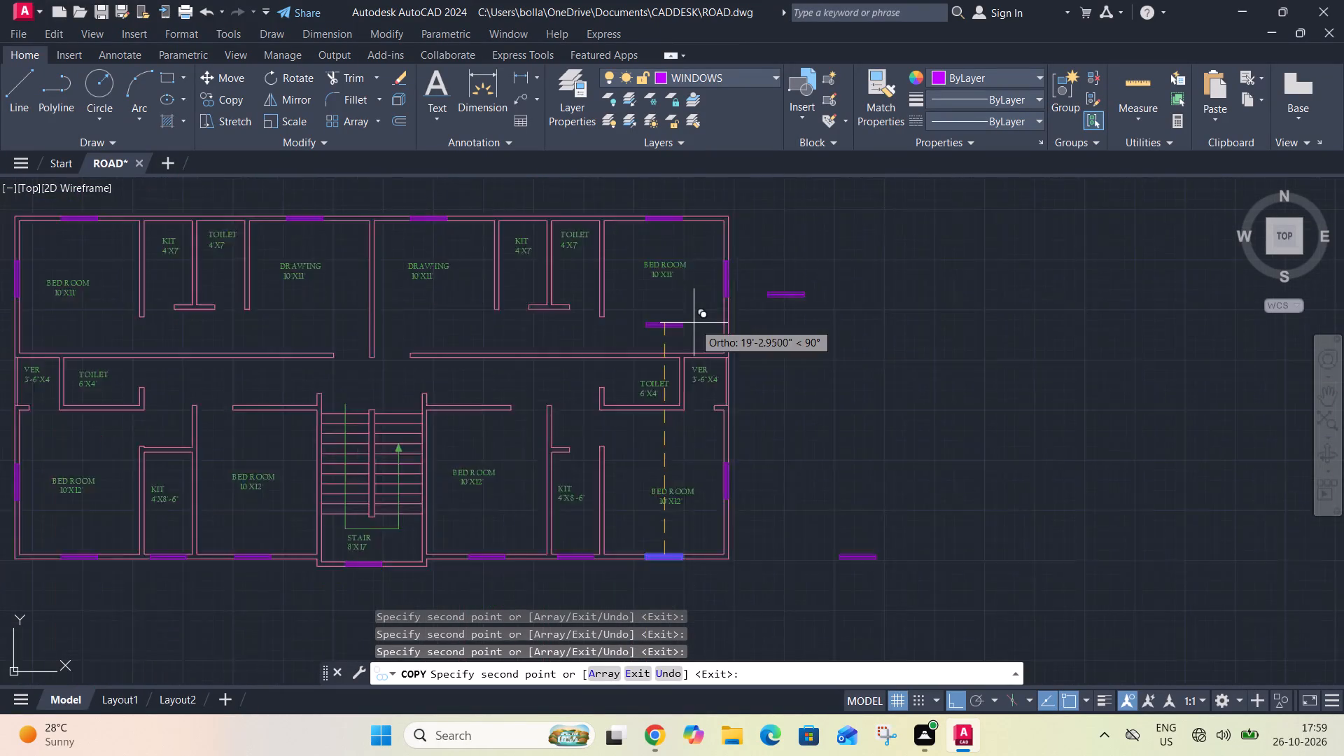
pyautogui.scroll(-1, 694, 323)
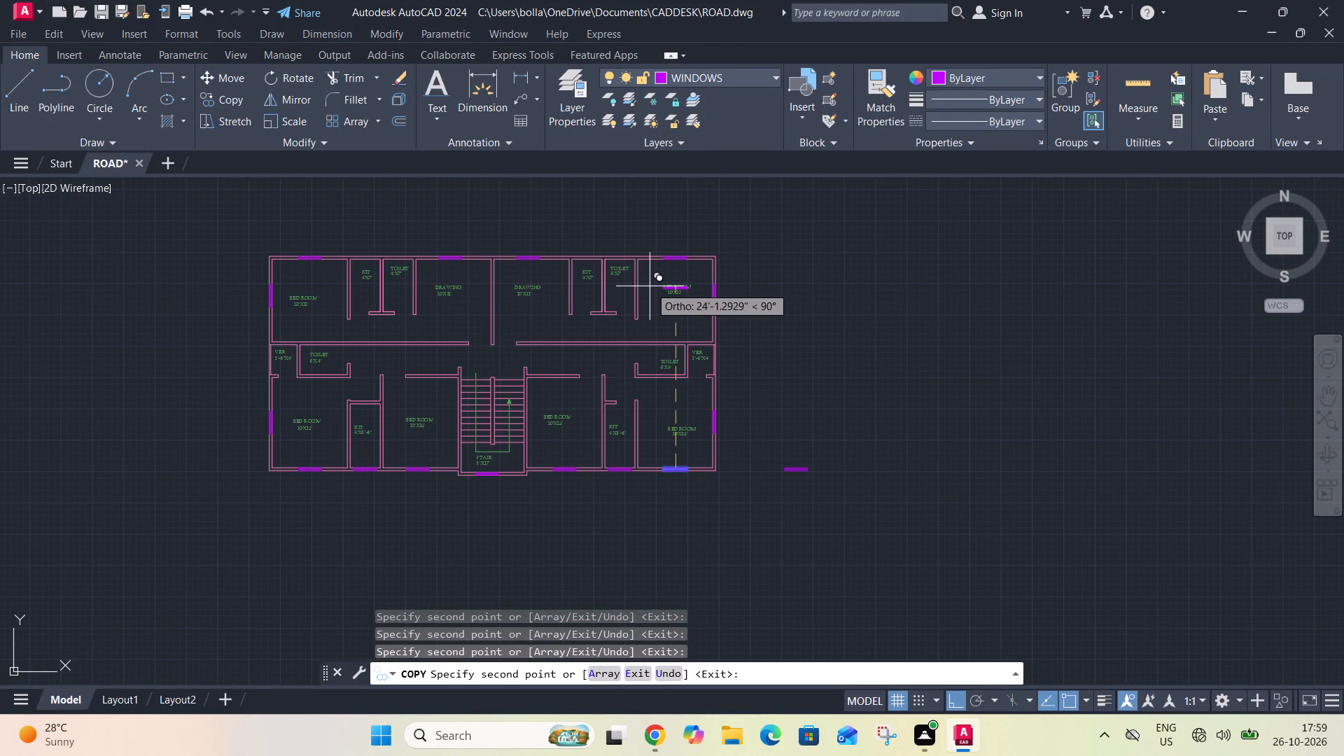
pyautogui.scroll(4, 615, 258)
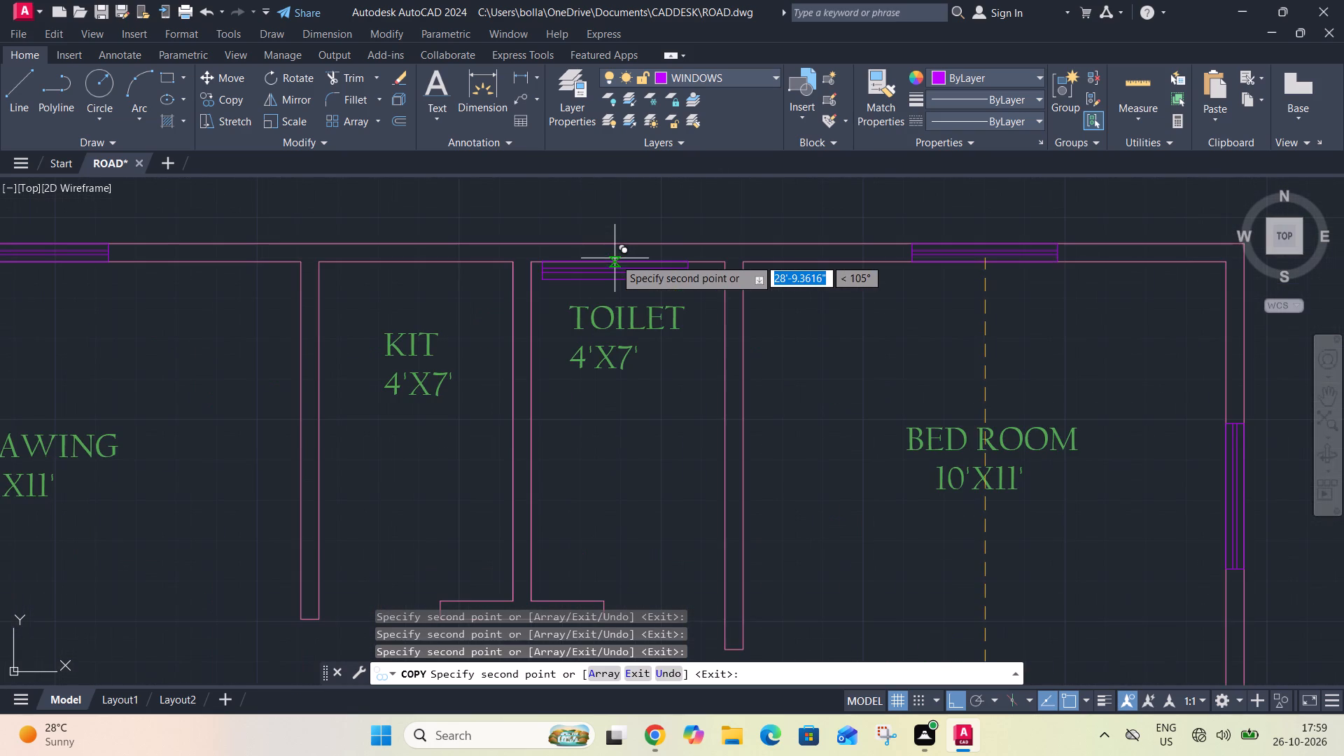
pyautogui.click(615, 258)
pyautogui.click(608, 241)
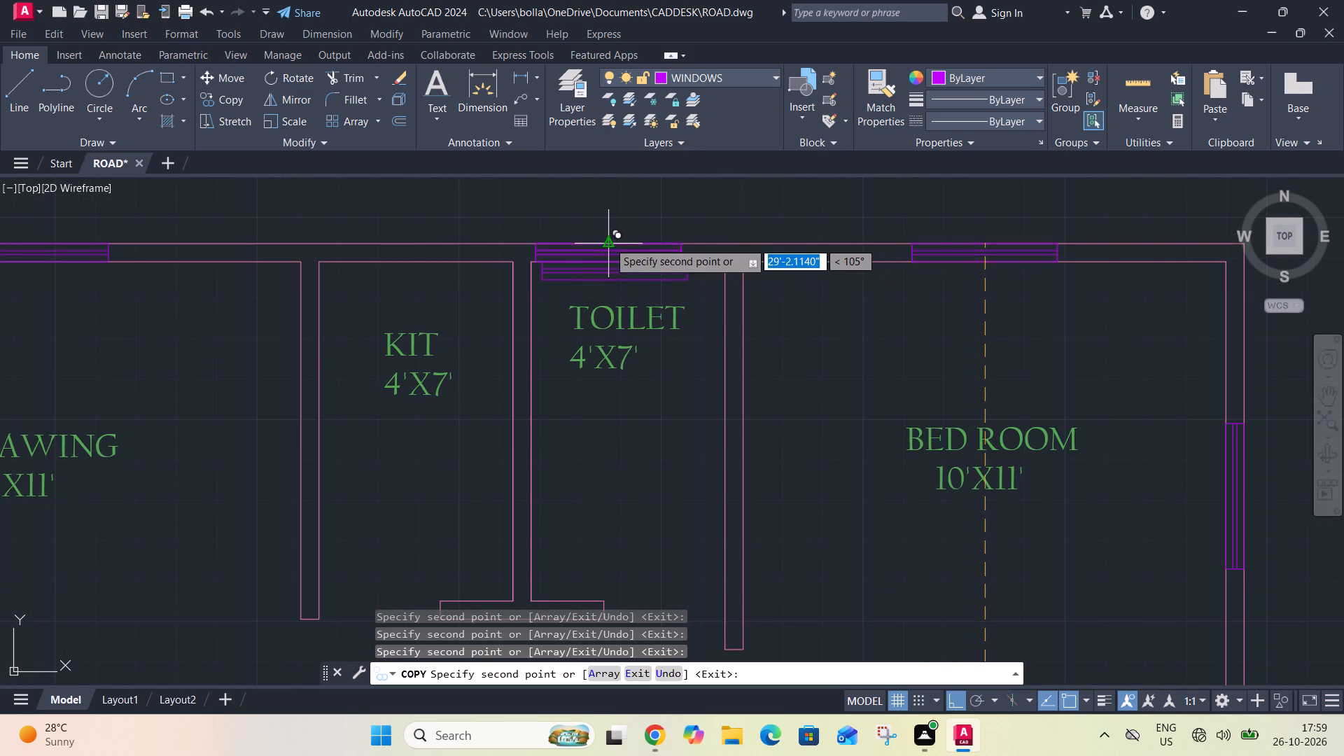
pyautogui.scroll(-2, 625, 240)
pyautogui.scroll(-2, 511, 290)
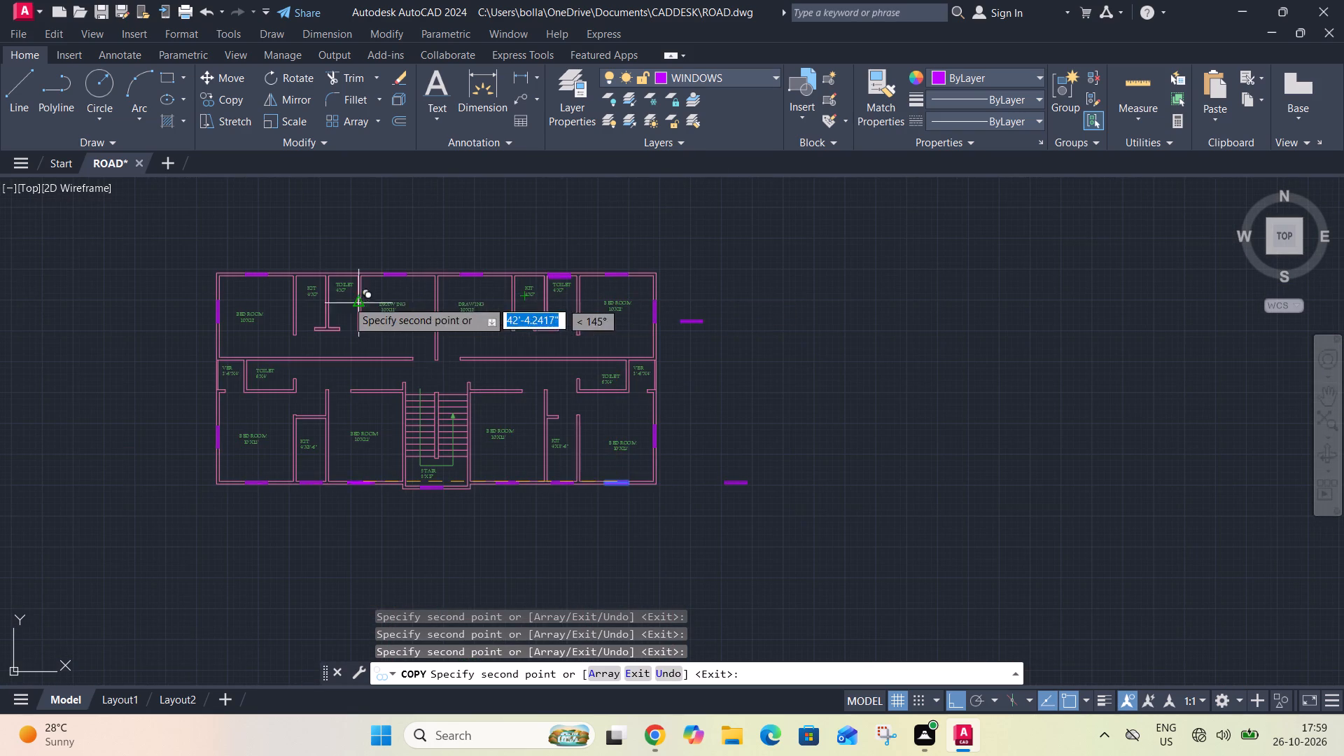
pyautogui.scroll(3, 314, 278)
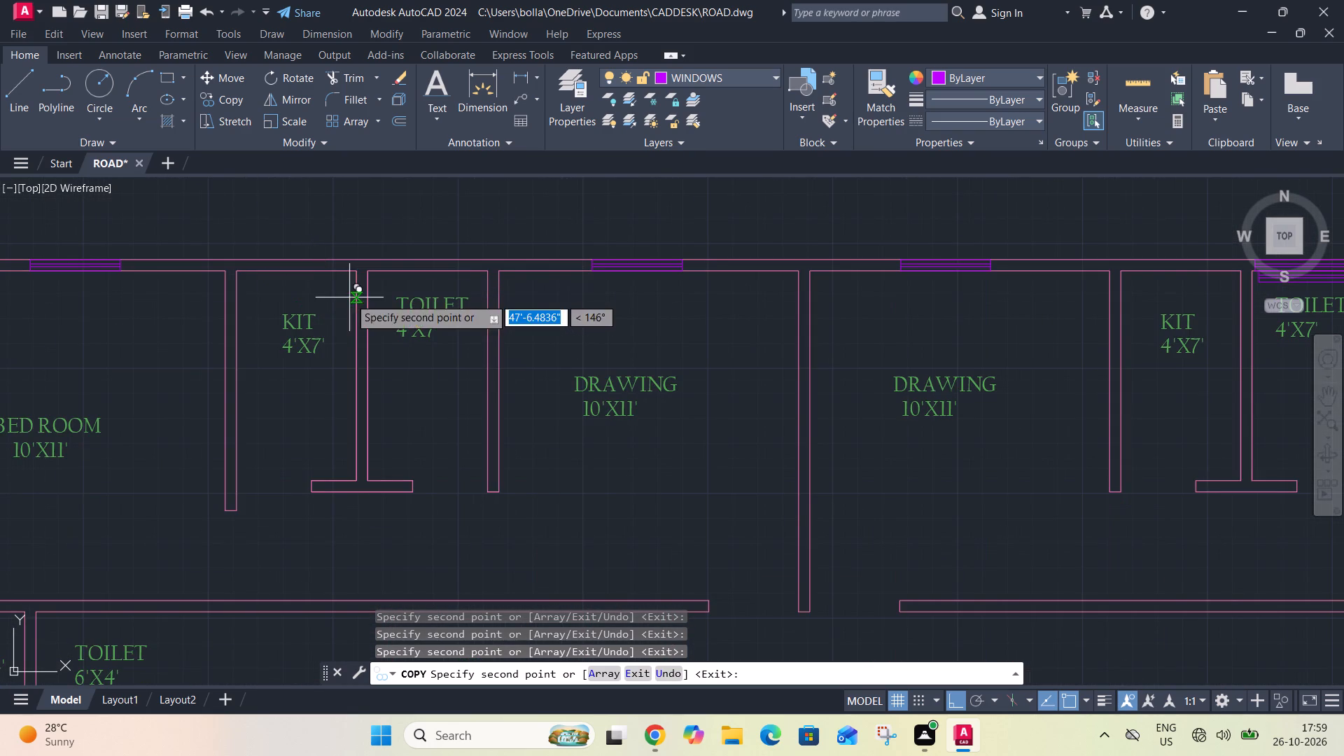
pyautogui.click(286, 258)
pyautogui.press('Escape')
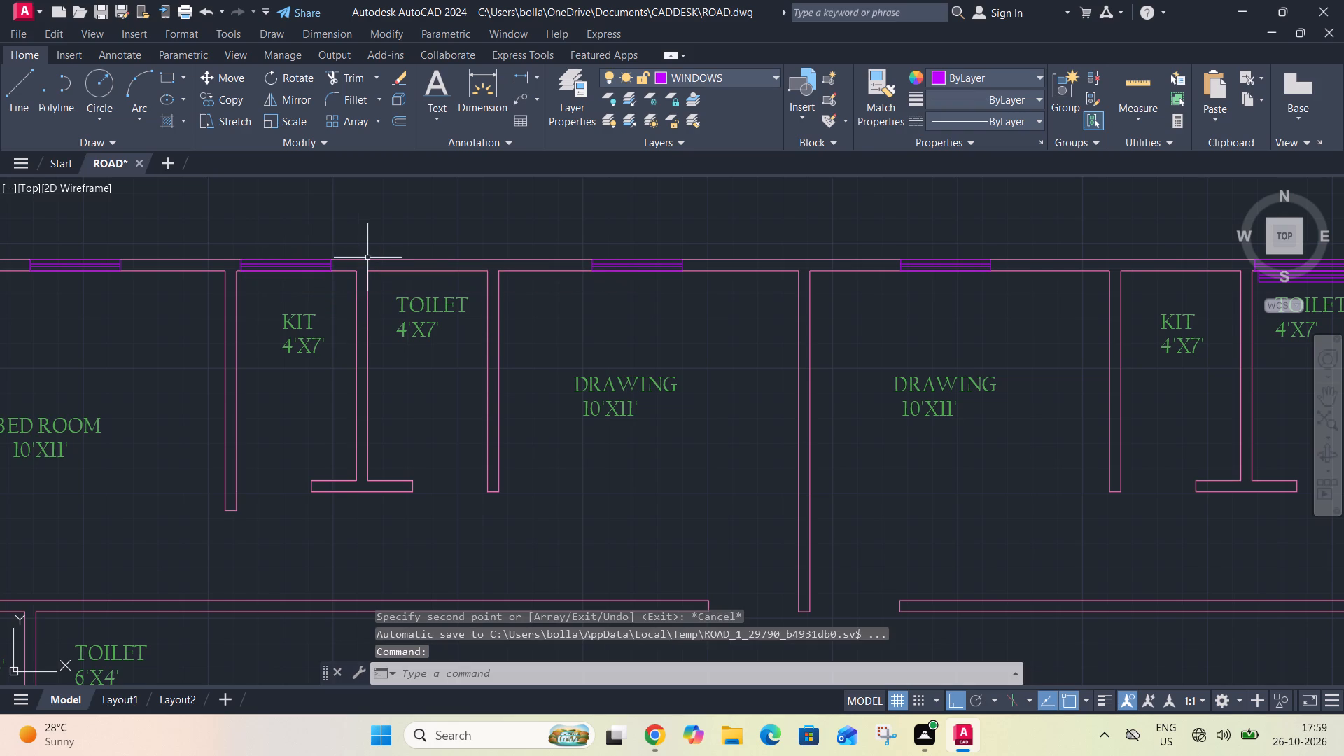
# Move the right-hand unit's KIT 4'X7' label into the adjoining toilet room, below the TOILET label, with Ortho off.
pyautogui.scroll(-2, 367, 260)
pyautogui.scroll(2, 687, 283)
pyautogui.click(708, 269)
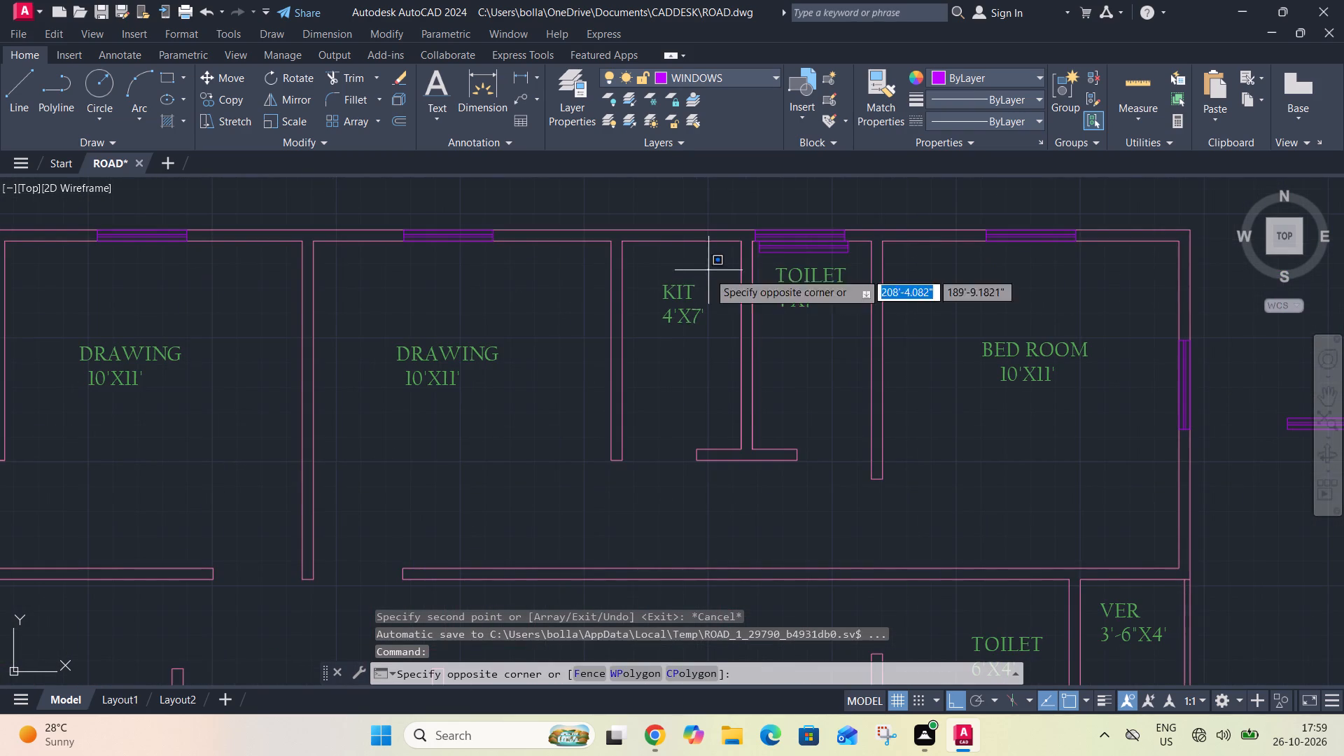
pyautogui.click(675, 323)
pyautogui.press('m')
pyautogui.press('space')
pyautogui.click(671, 314)
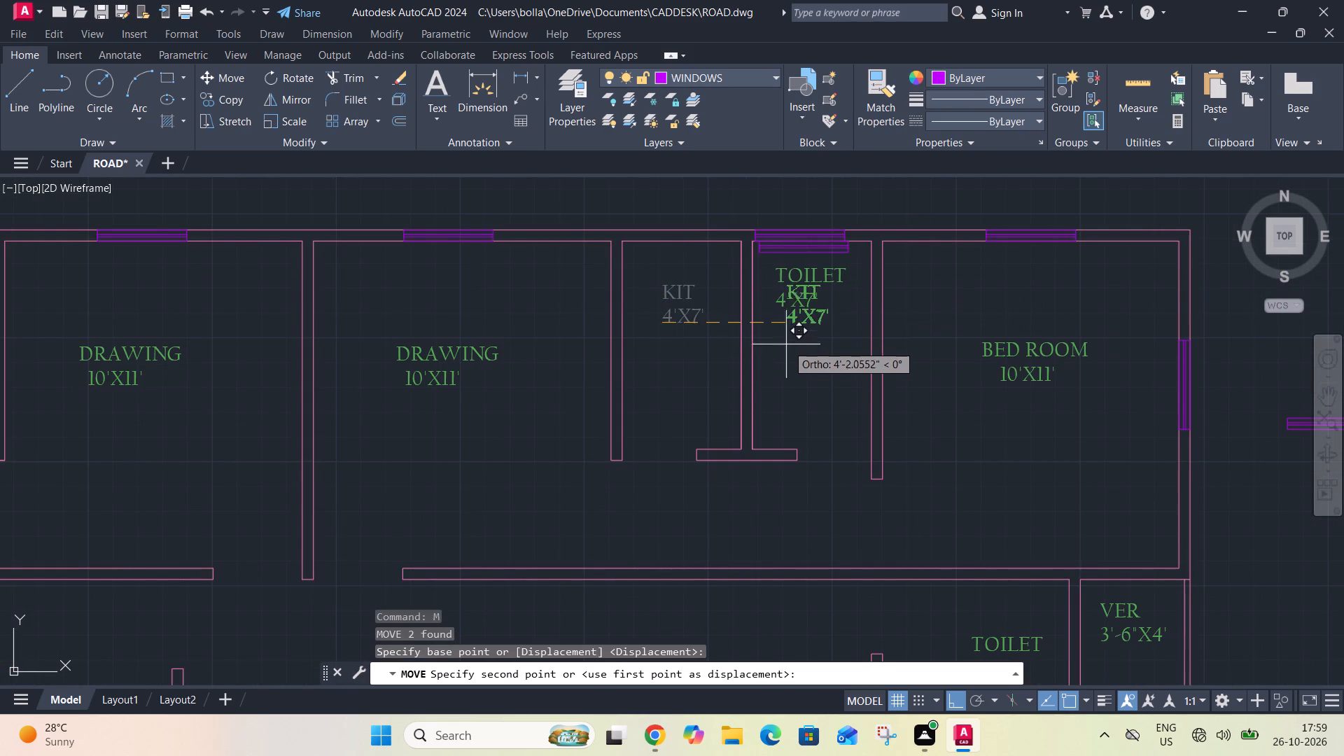
pyautogui.press('F8')
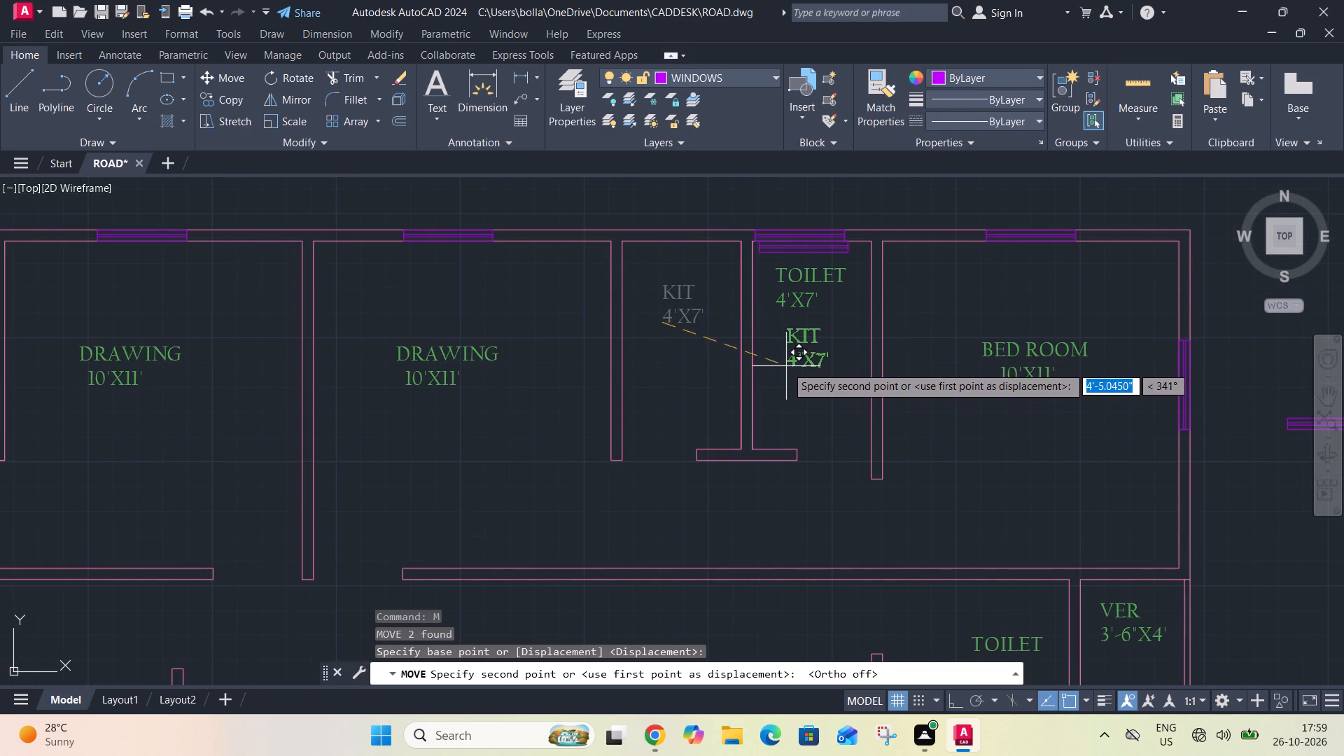
pyautogui.click(786, 365)
# Move the TOILET 4'X7' label into the vacated kitchen room beside the drawing room.
pyautogui.click(815, 267)
pyautogui.click(793, 302)
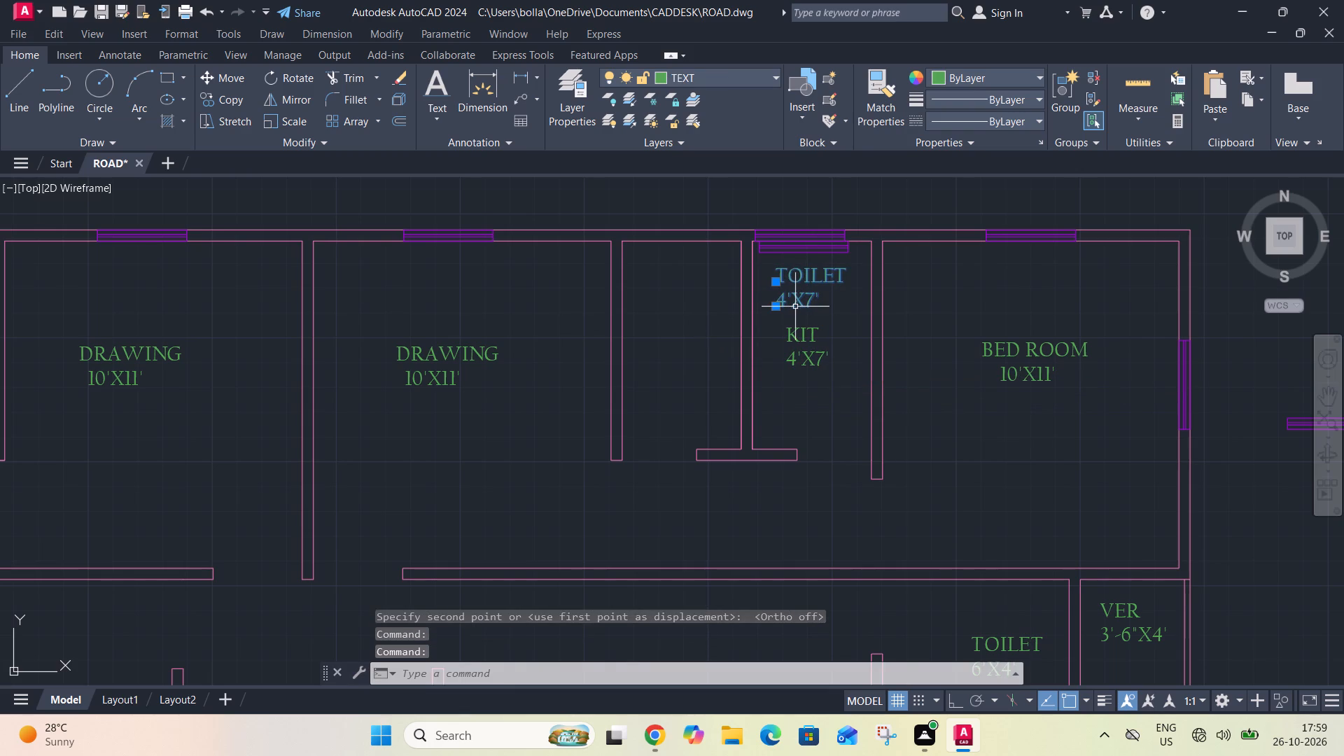
pyautogui.press('m')
pyautogui.press('space')
pyautogui.click(794, 303)
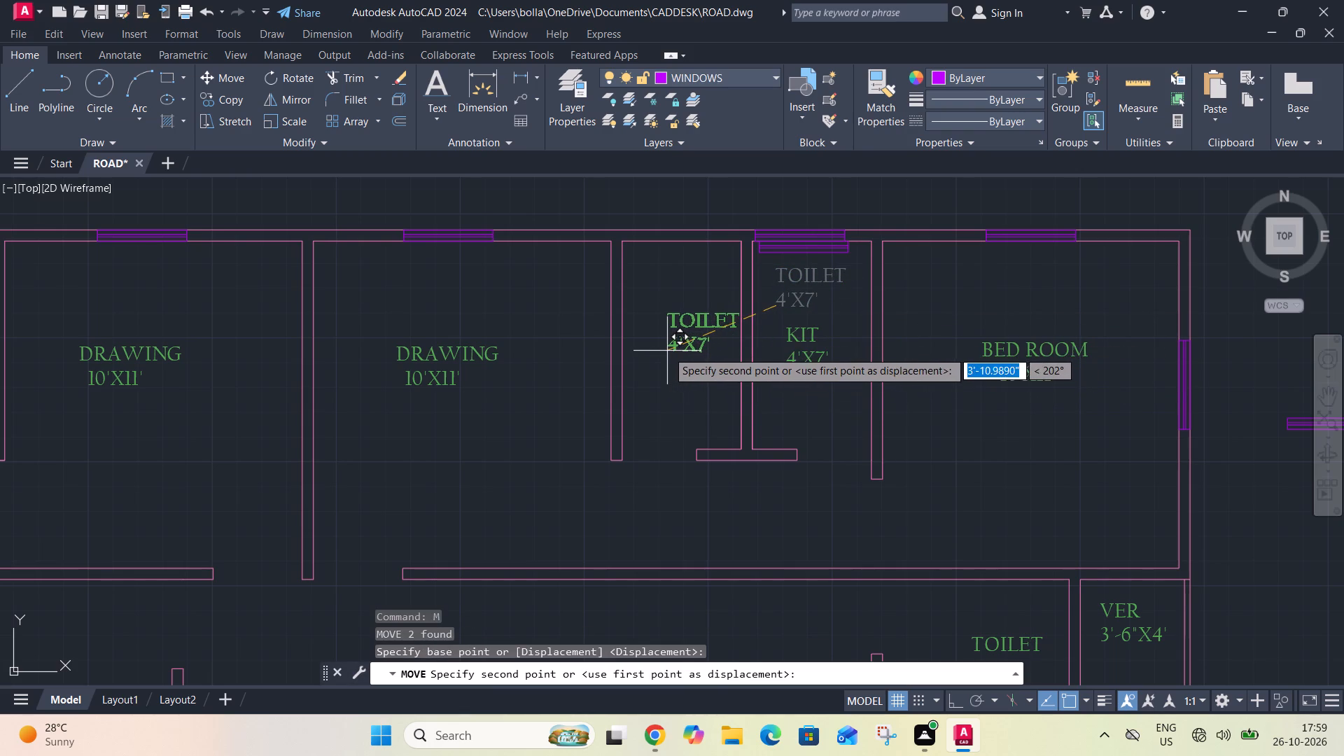
pyautogui.click(652, 357)
# Delete the misplaced duplicate window just below the top wall in the relocated kitchen.
pyautogui.scroll(2, 770, 251)
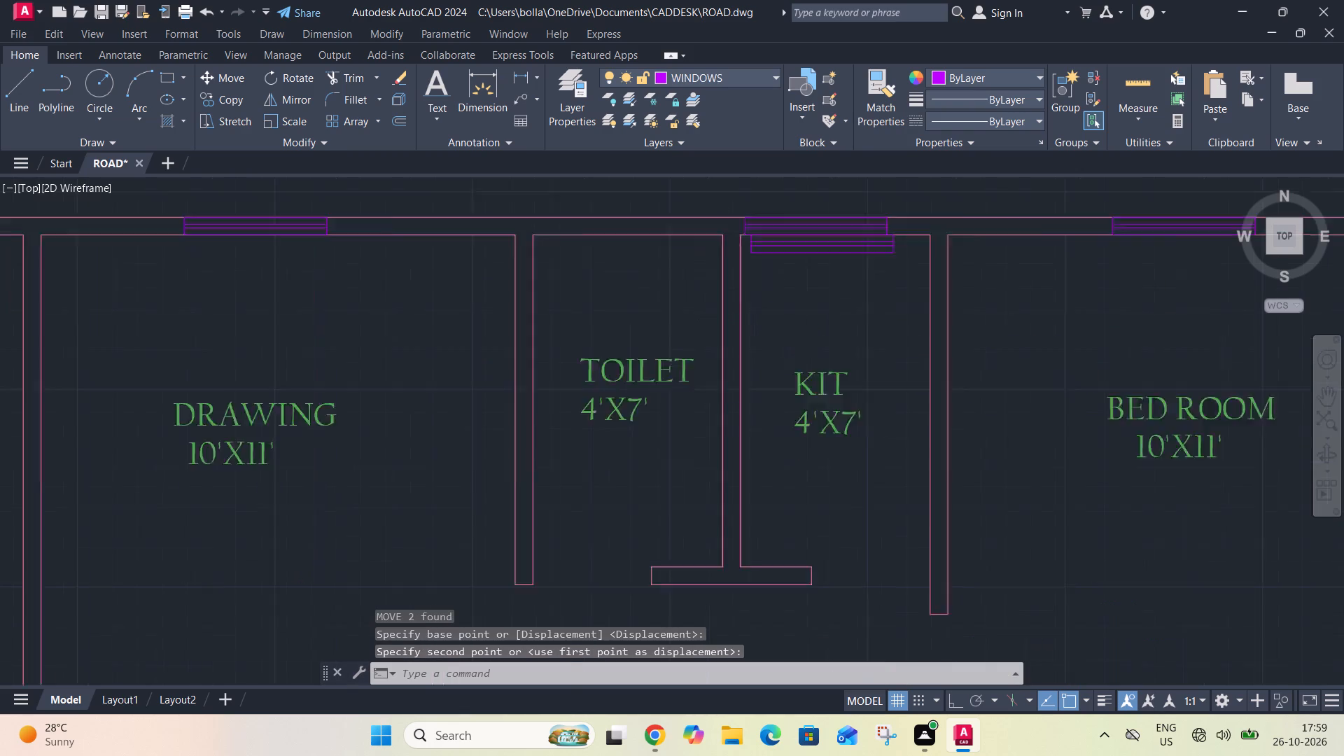
pyautogui.scroll(2, 770, 251)
pyautogui.scroll(-3, 679, 183)
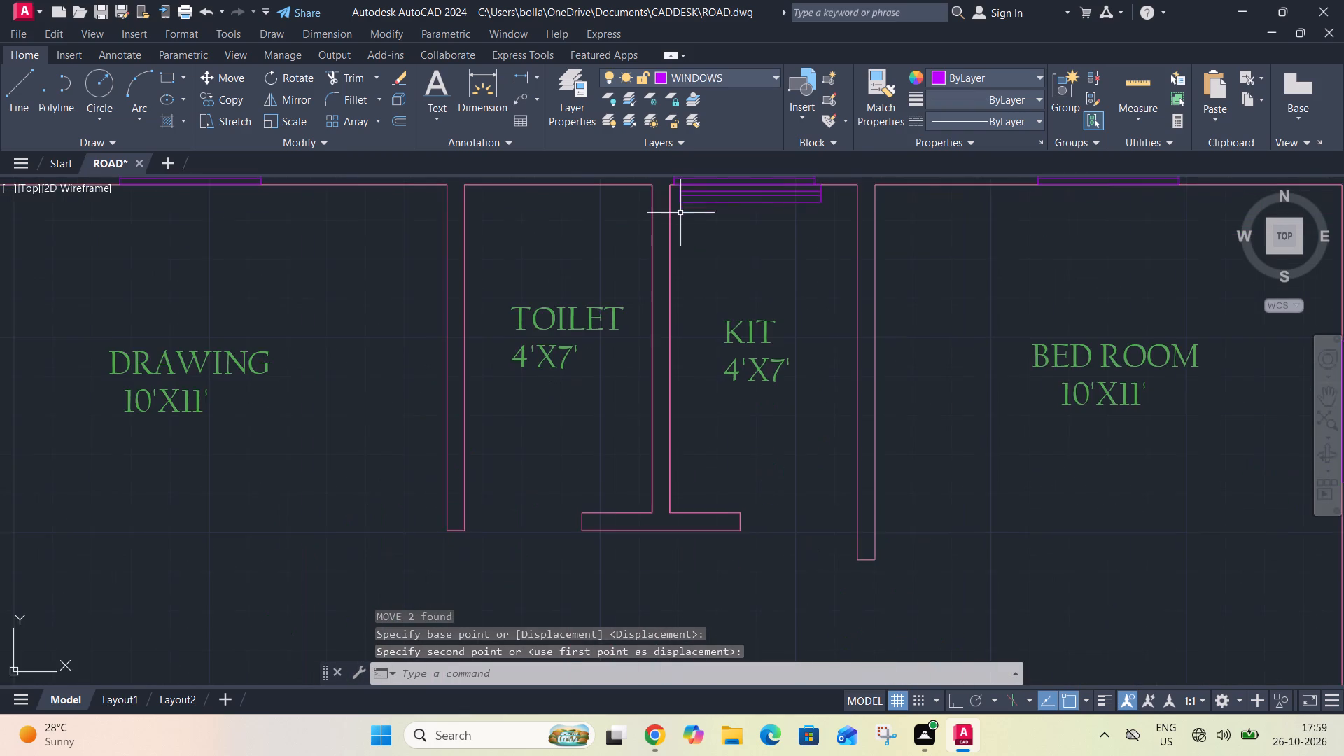
pyautogui.moveTo(680, 213); pyautogui.dragTo(657, 334, button='middle')
pyautogui.scroll(2, 653, 295)
pyautogui.click(650, 306)
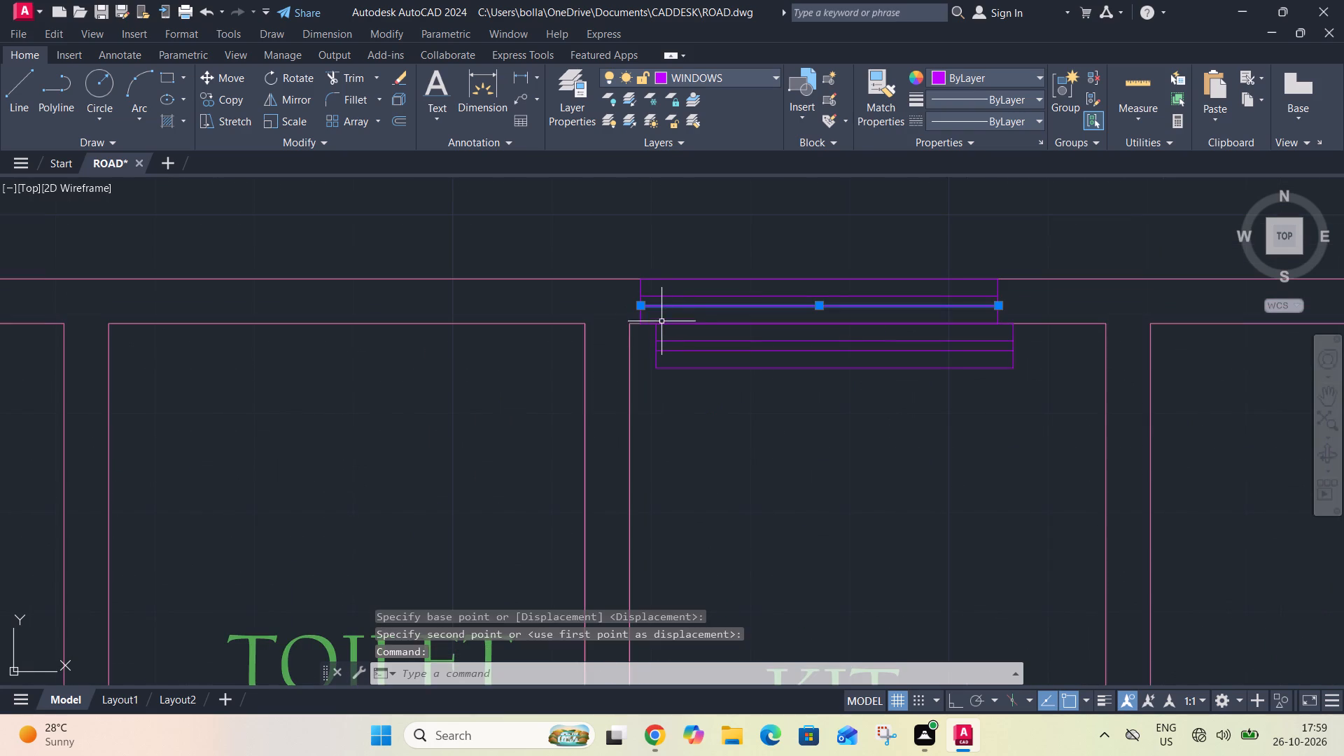
pyautogui.press('Escape')
pyautogui.click(655, 316)
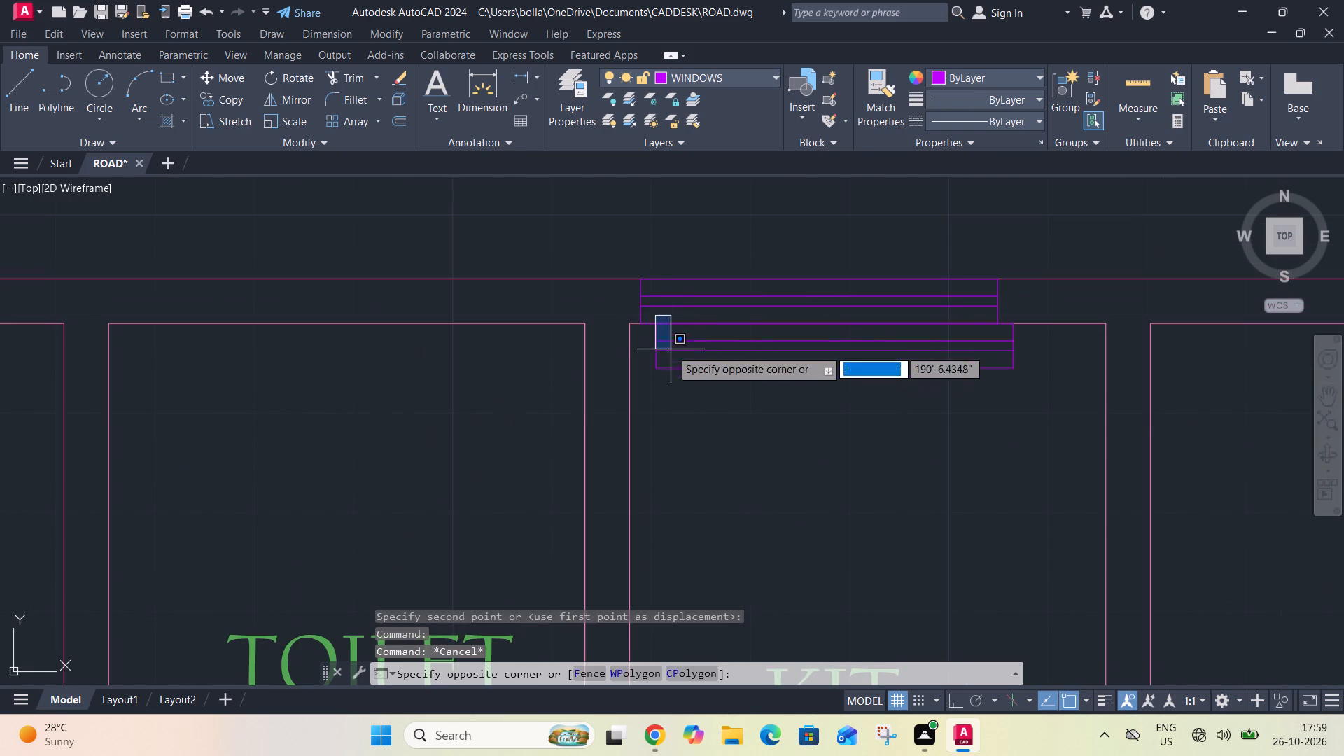
pyautogui.click(1024, 407)
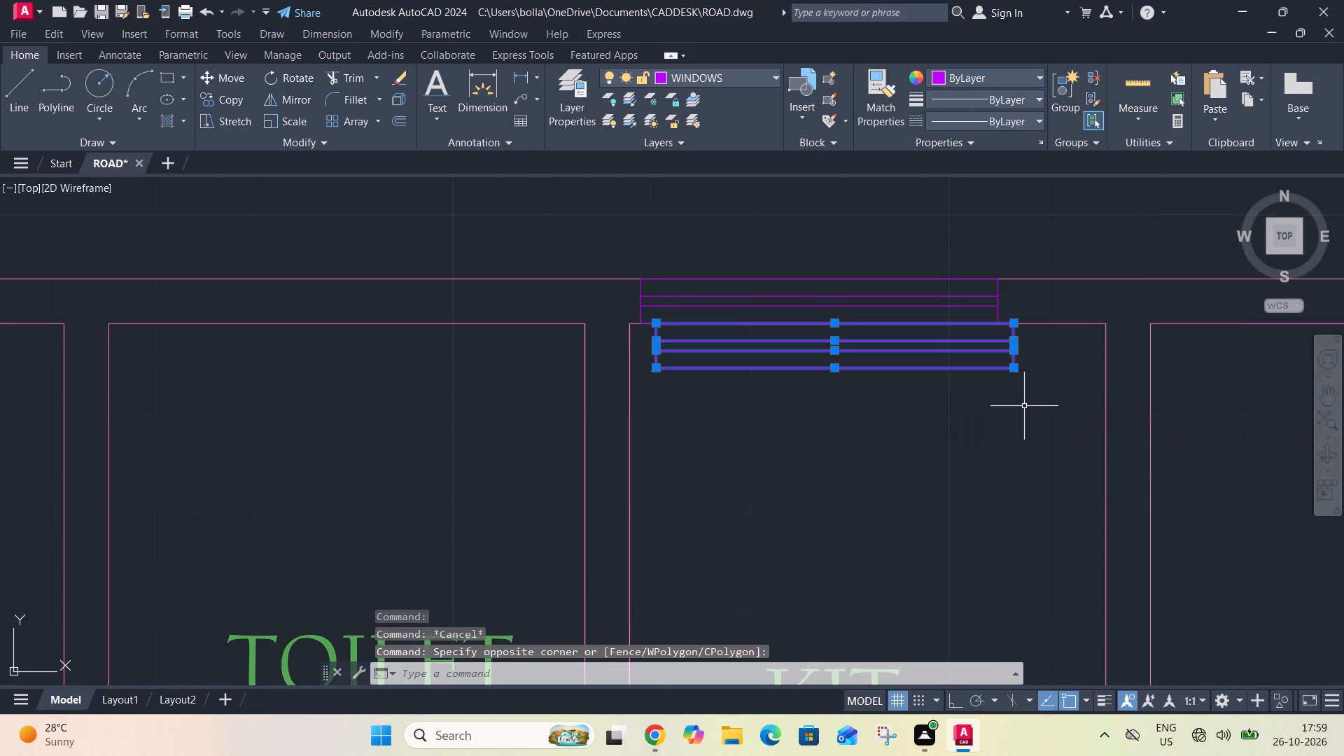
pyautogui.press('Delete')
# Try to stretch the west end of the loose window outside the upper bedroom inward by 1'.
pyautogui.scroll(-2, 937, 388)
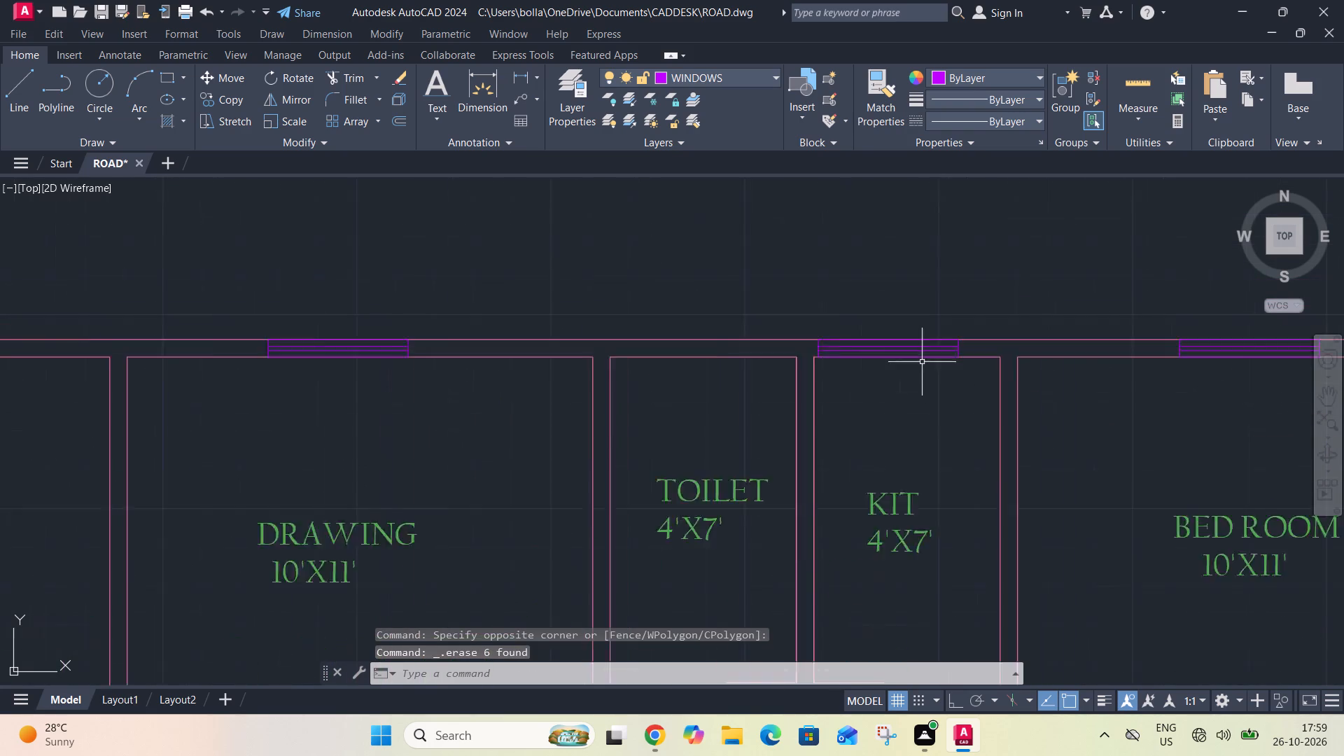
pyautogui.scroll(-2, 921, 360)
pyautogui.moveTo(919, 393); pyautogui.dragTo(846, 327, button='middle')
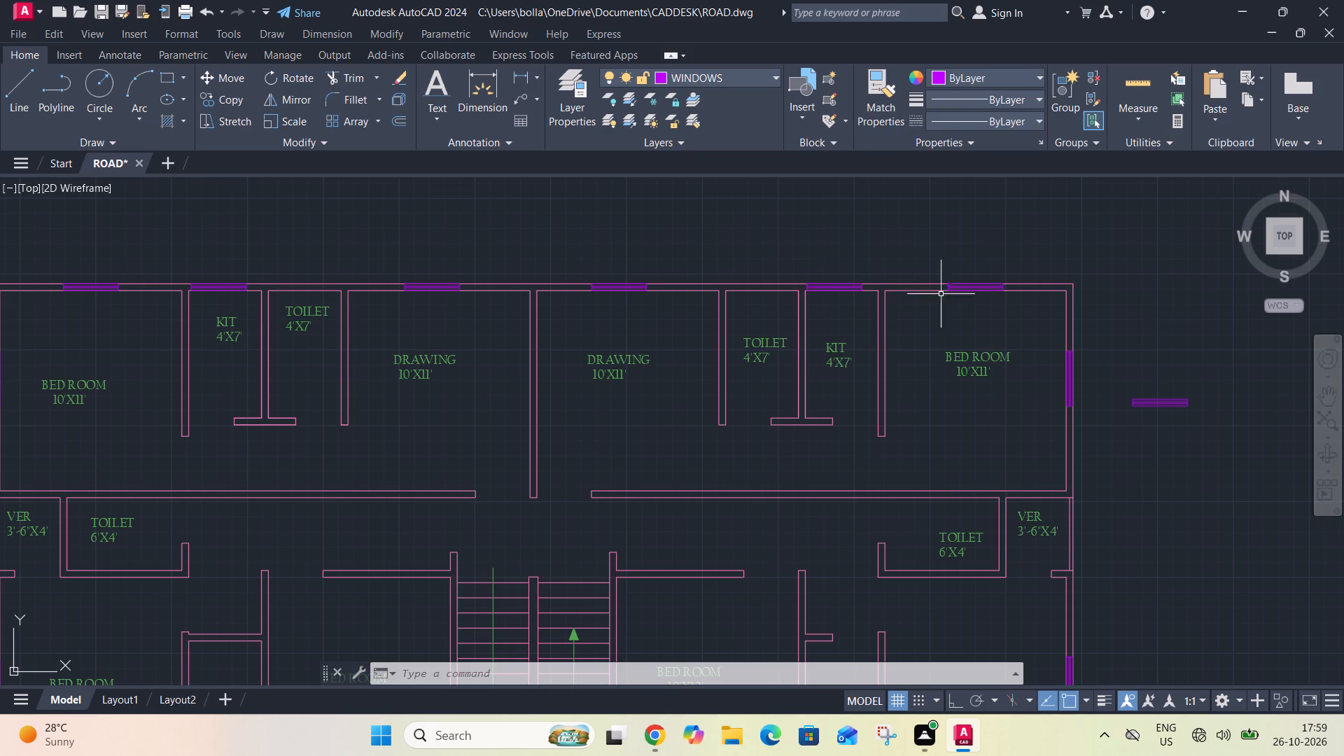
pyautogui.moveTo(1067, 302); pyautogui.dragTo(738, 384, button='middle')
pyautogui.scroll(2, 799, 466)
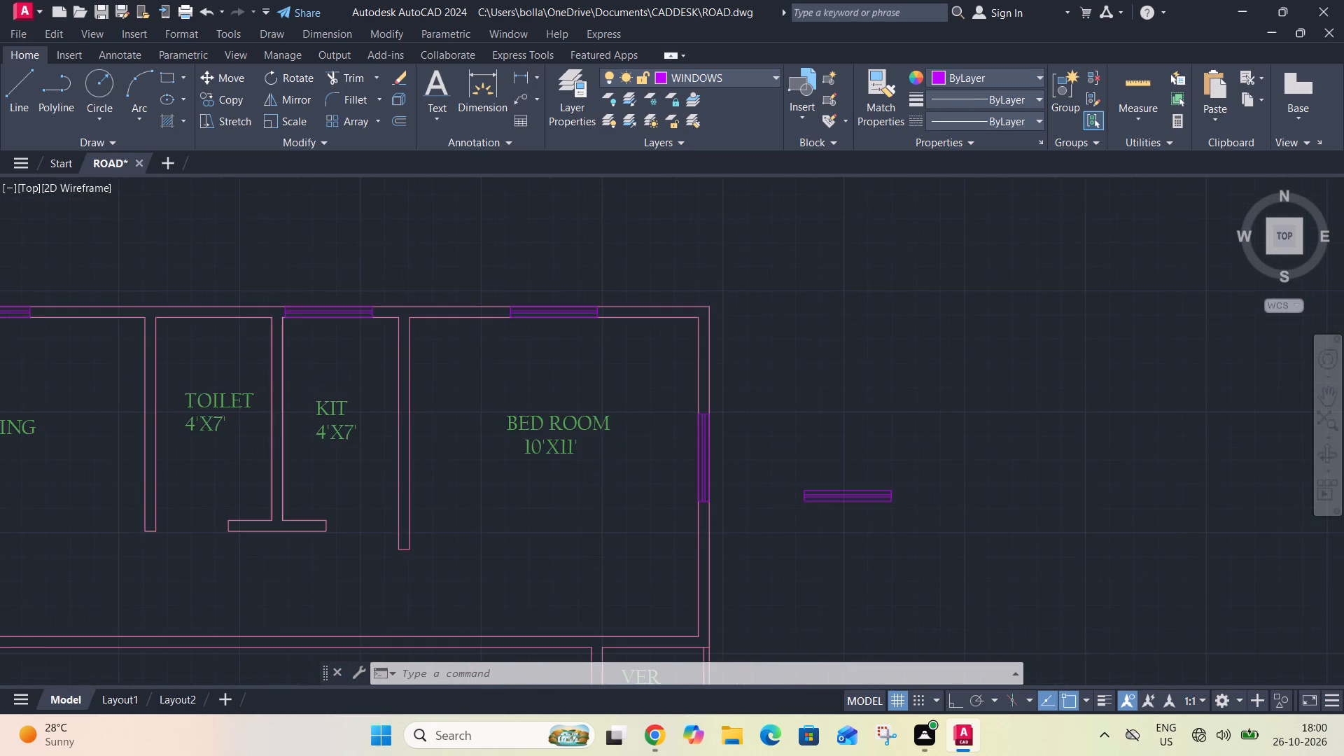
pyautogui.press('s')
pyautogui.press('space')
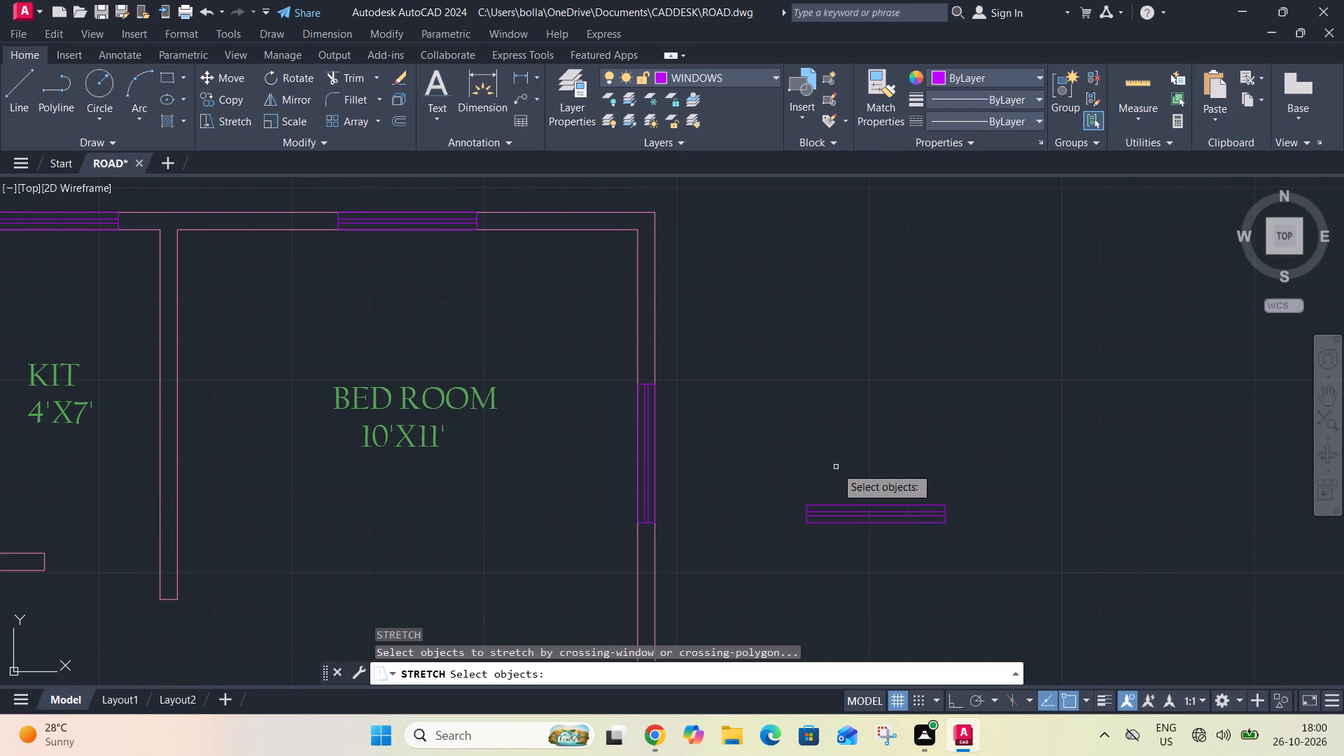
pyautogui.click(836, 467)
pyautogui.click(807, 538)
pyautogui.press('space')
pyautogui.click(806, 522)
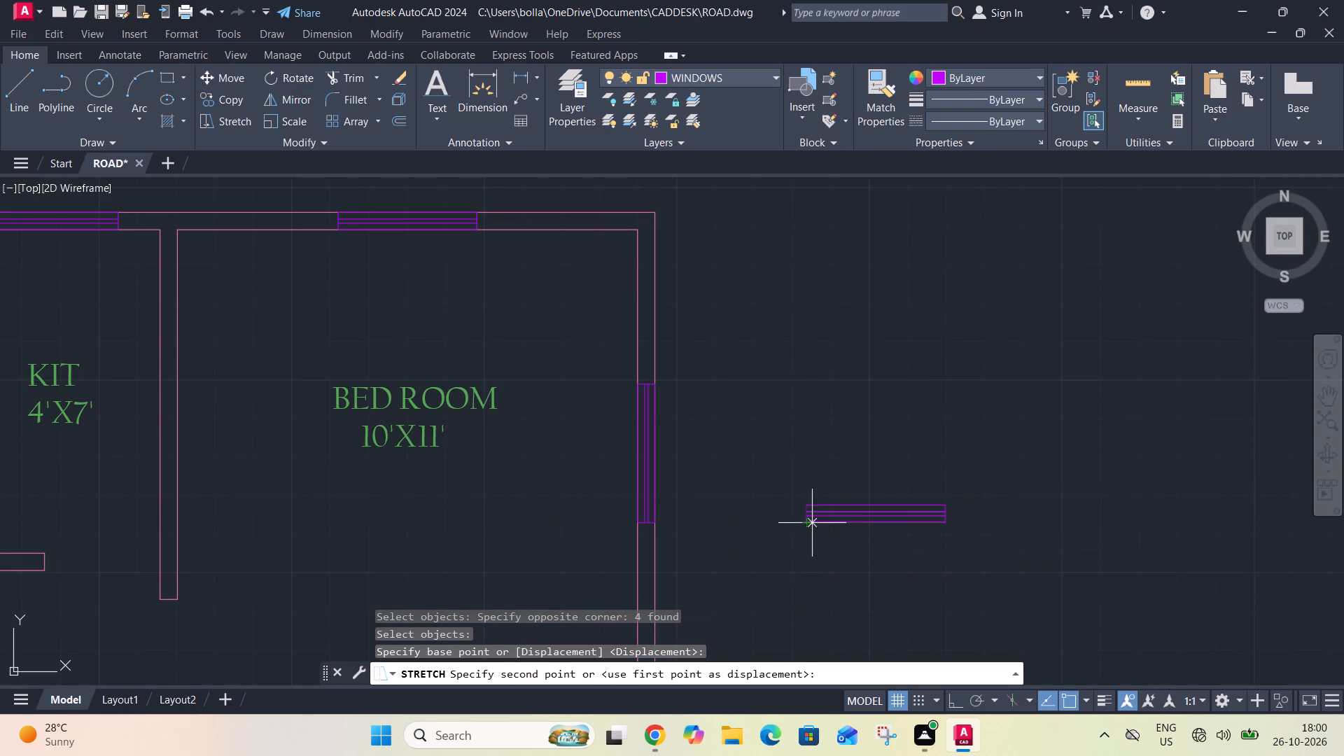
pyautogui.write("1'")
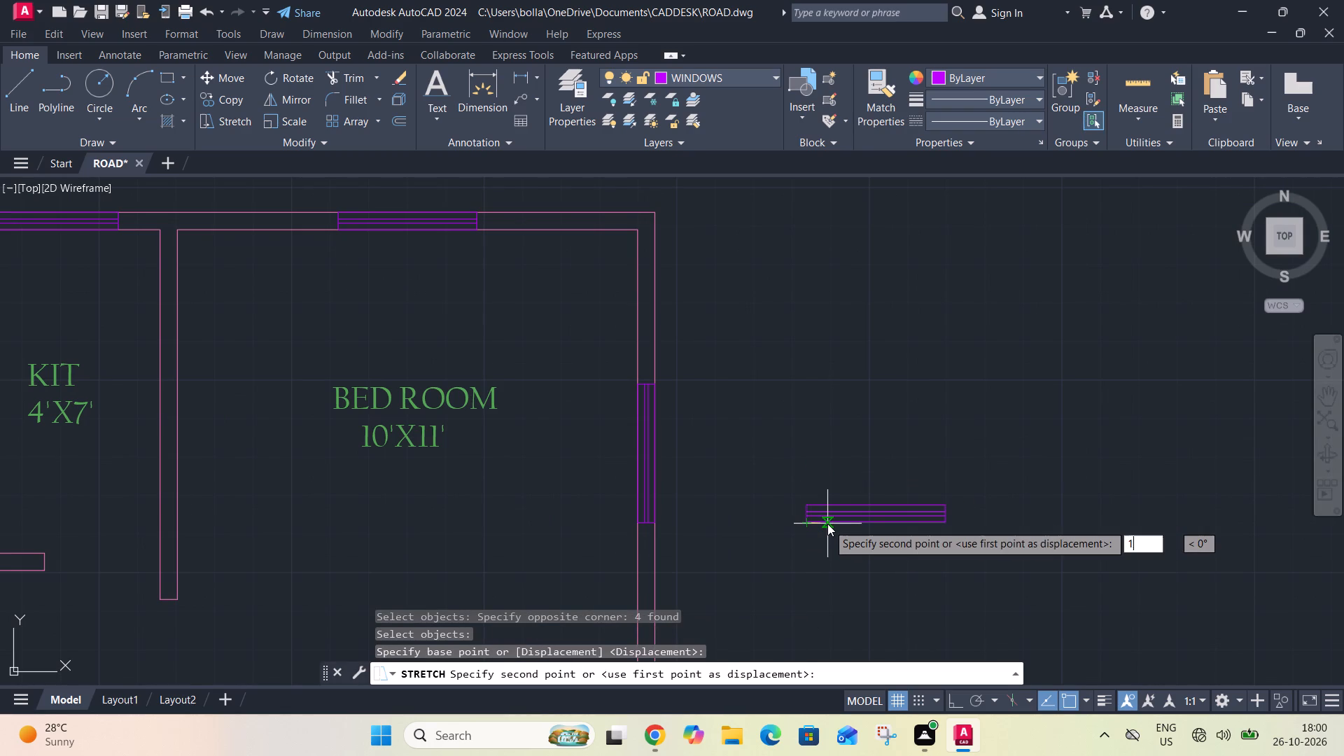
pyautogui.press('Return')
# Stretch the entire west end of the loose window outside the upper bedroom inward by 1'.
pyautogui.press('s')
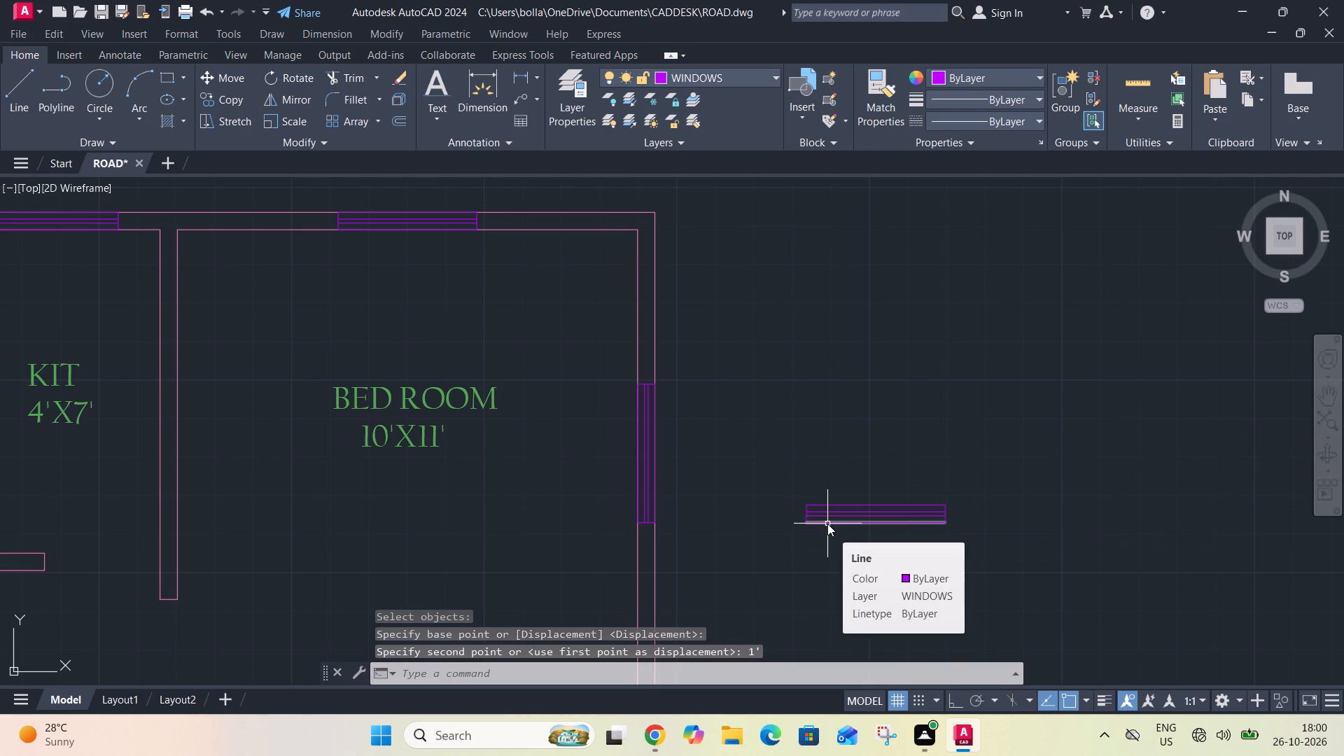
pyautogui.press('space')
pyautogui.click(840, 483)
pyautogui.click(801, 551)
pyautogui.press('space')
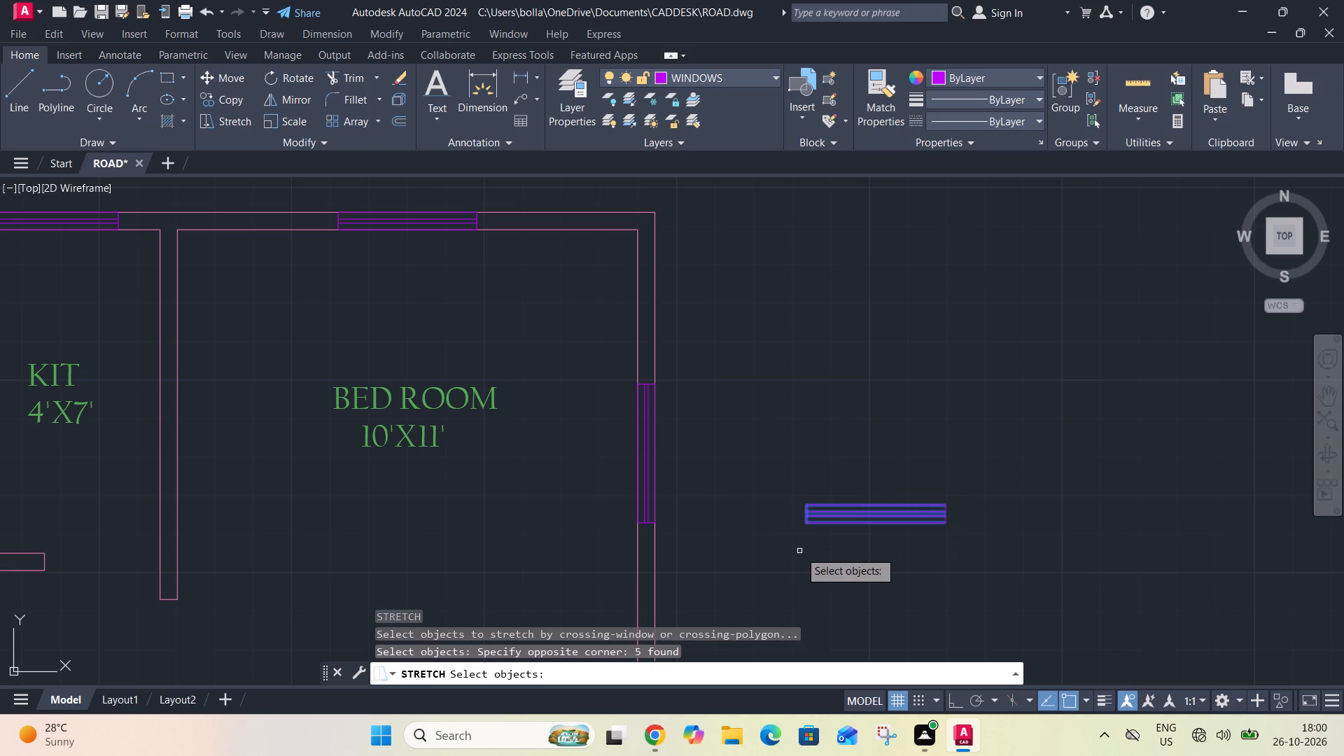
pyautogui.click(804, 520)
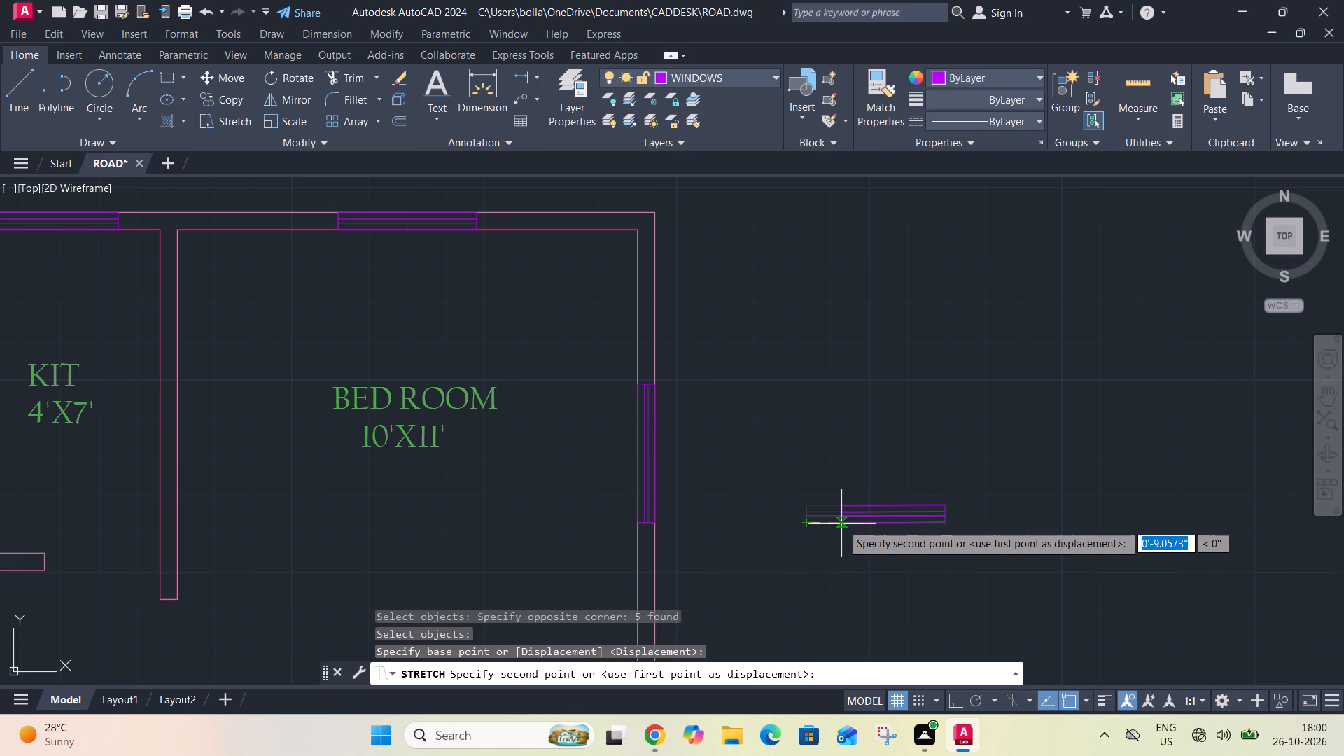
pyautogui.write("1'")
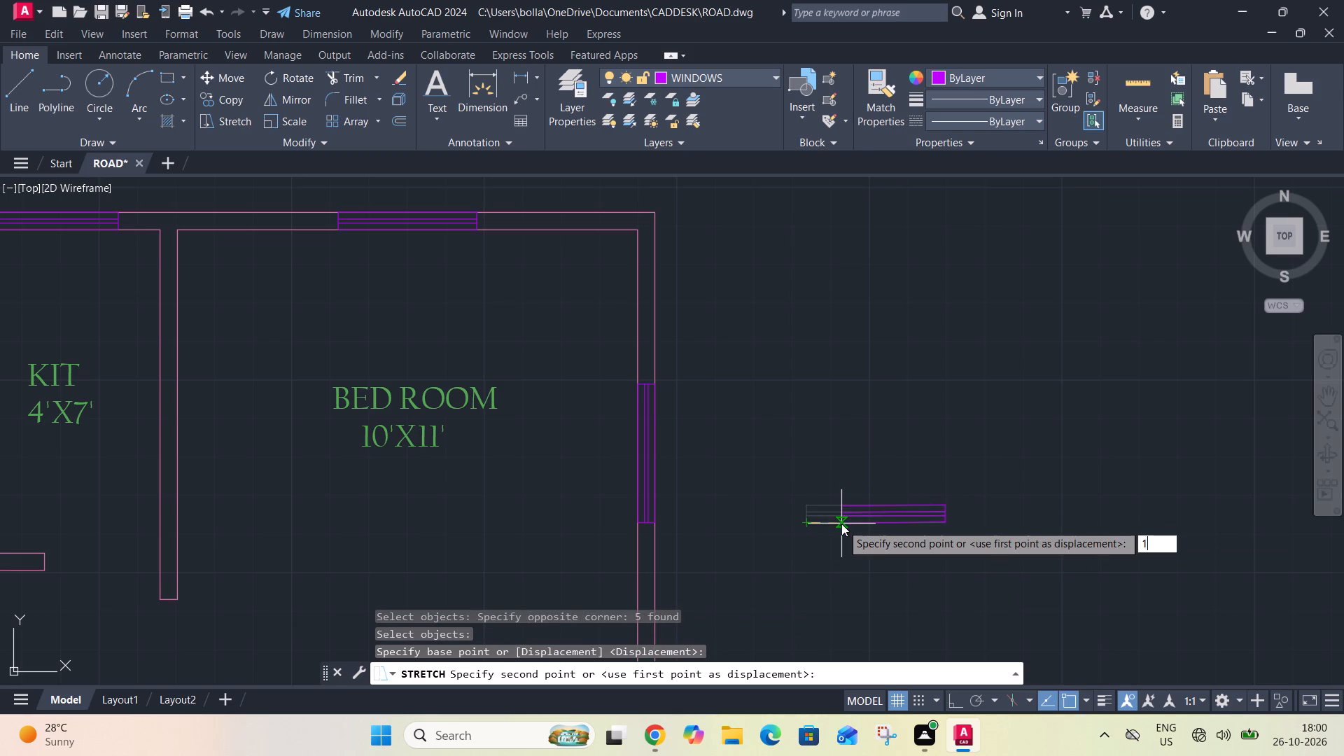
pyautogui.press('Return')
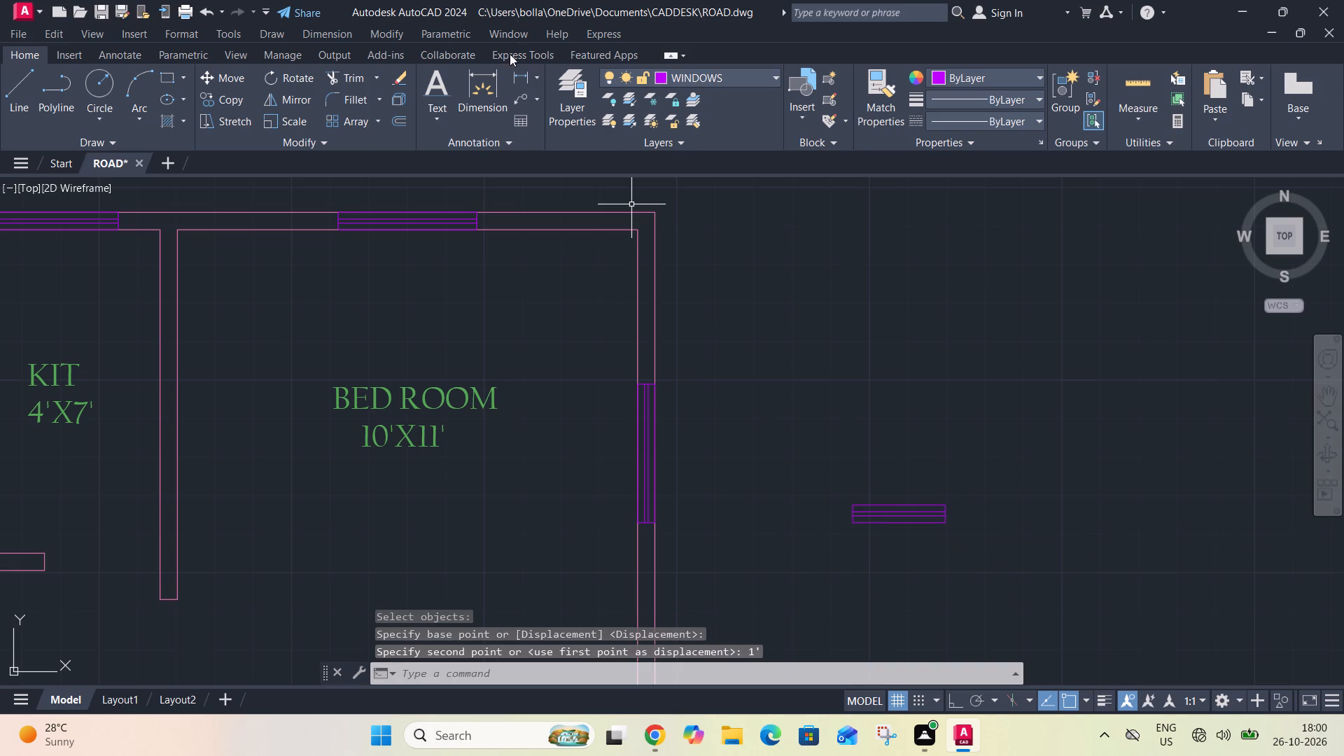
# Check the shortened loose window's length with a linear dimension, without placing the dimension.
pyautogui.click(524, 76)
pyautogui.click(850, 505)
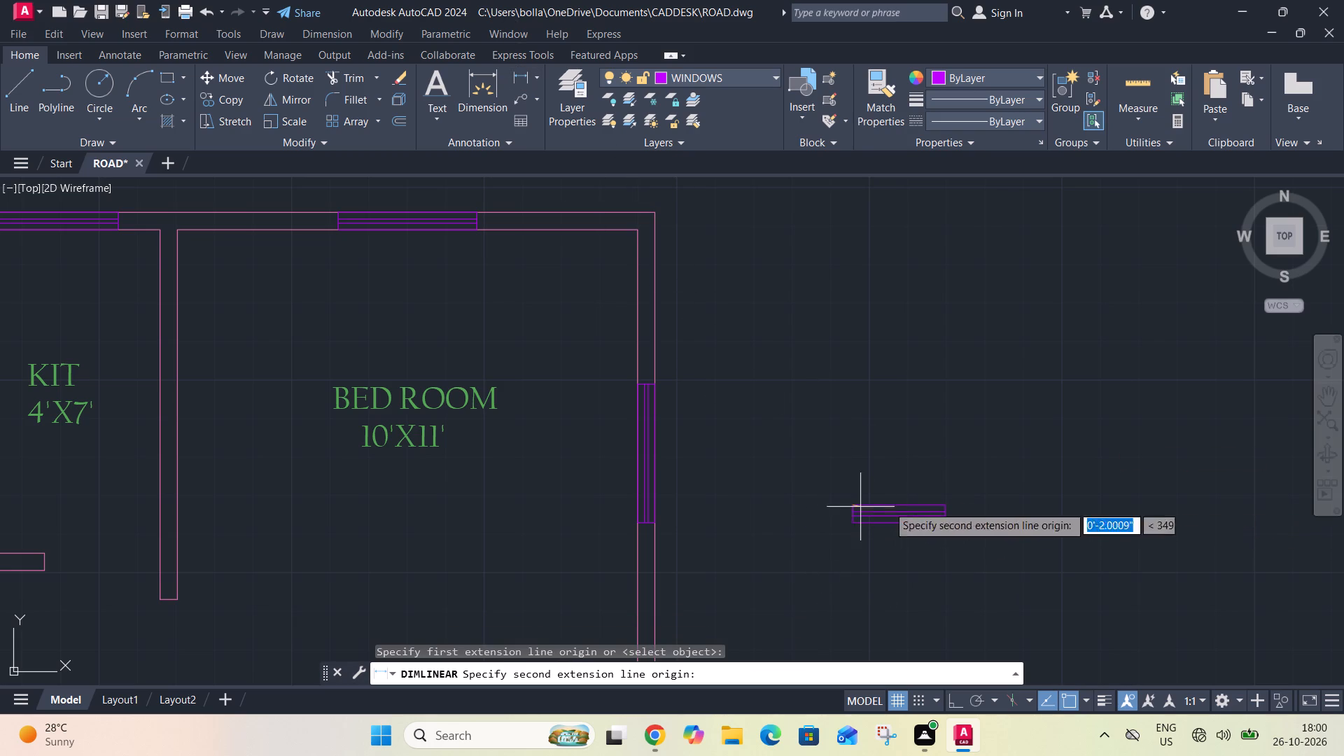
pyautogui.click(947, 504)
pyautogui.scroll(1, 944, 493)
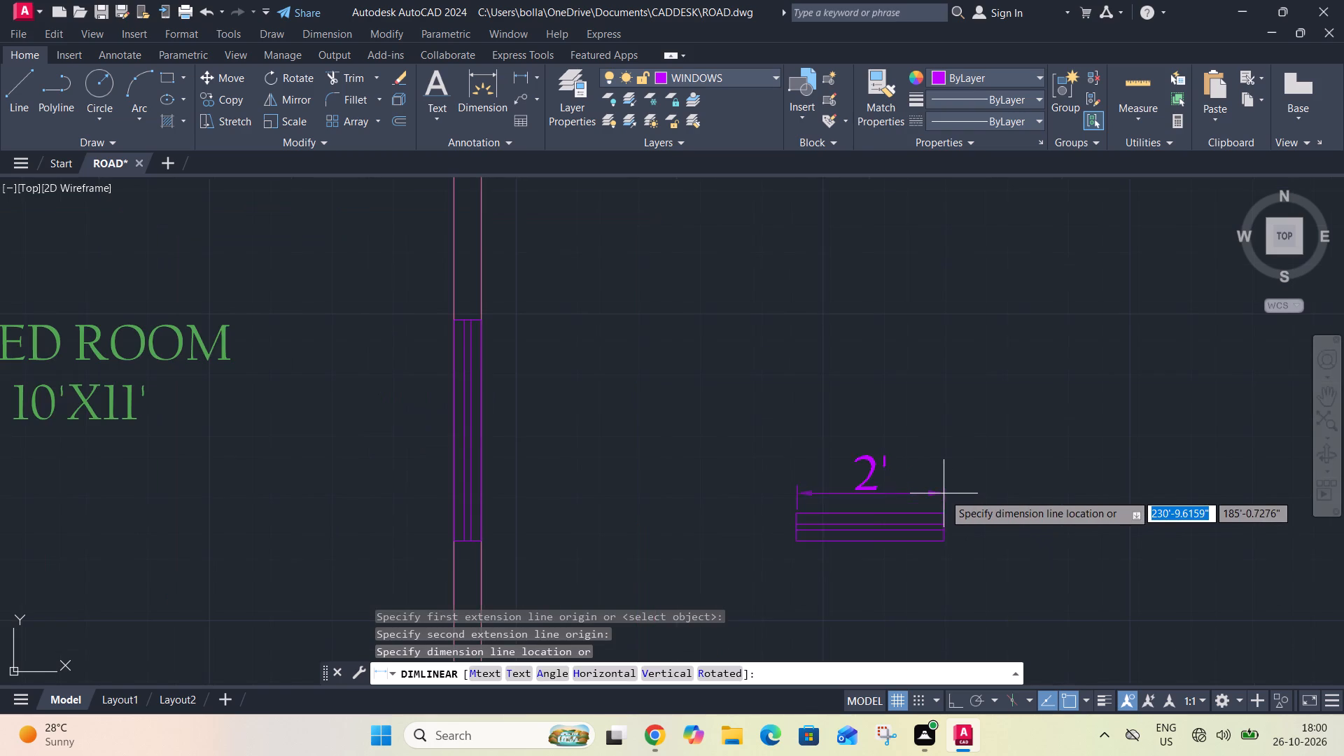
pyautogui.press('Escape')
# Copy the shortened loose window by its lower midpoint into the top walls above both 4'X7' toilets.
pyautogui.scroll(-2, 928, 453)
pyautogui.click(850, 453)
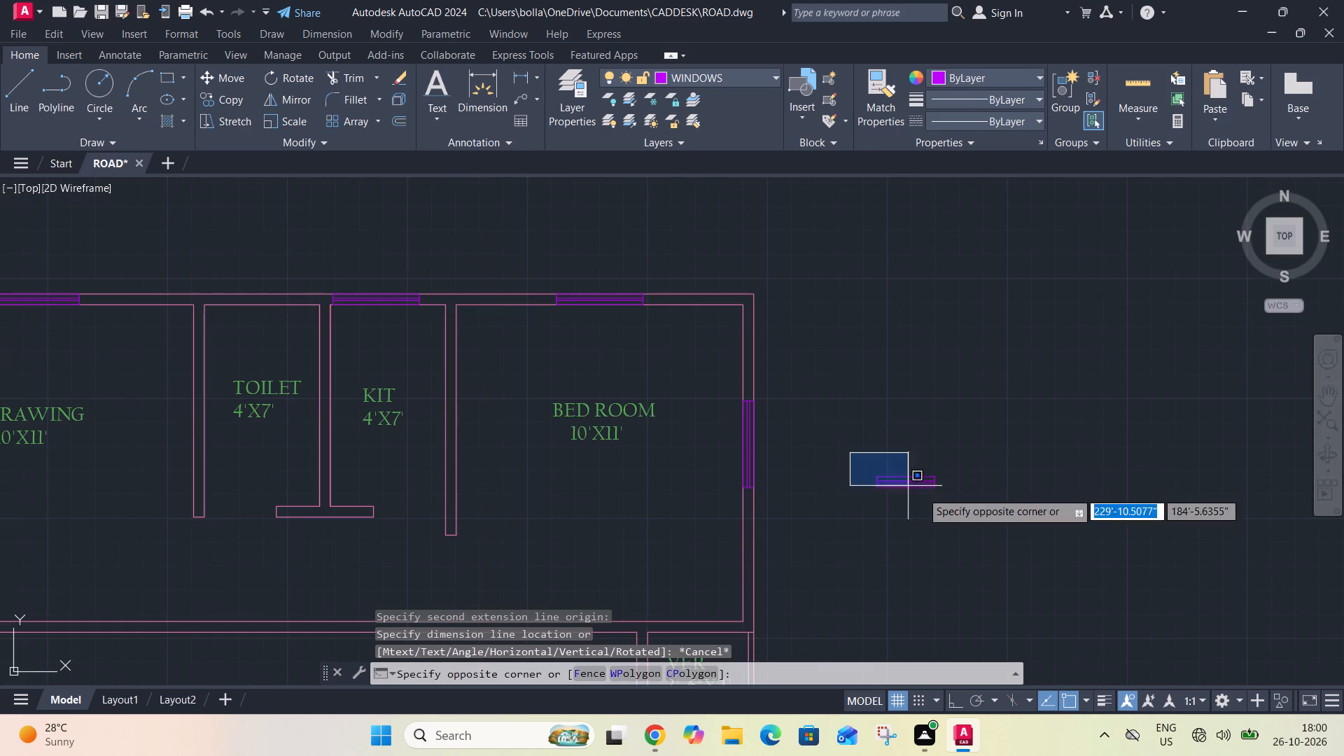
pyautogui.click(962, 509)
pyautogui.press('c')
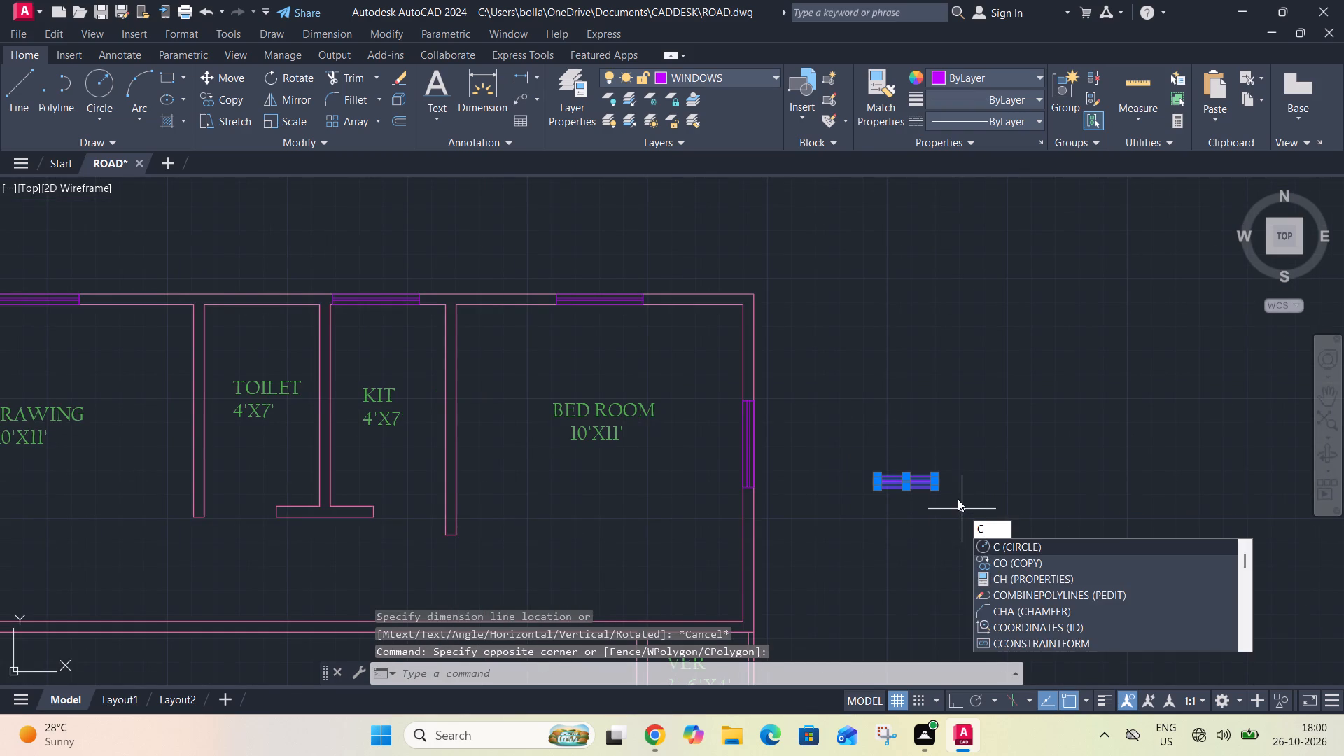
pyautogui.press('o')
pyautogui.press('space')
pyautogui.write('M')
pyautogui.press('space')
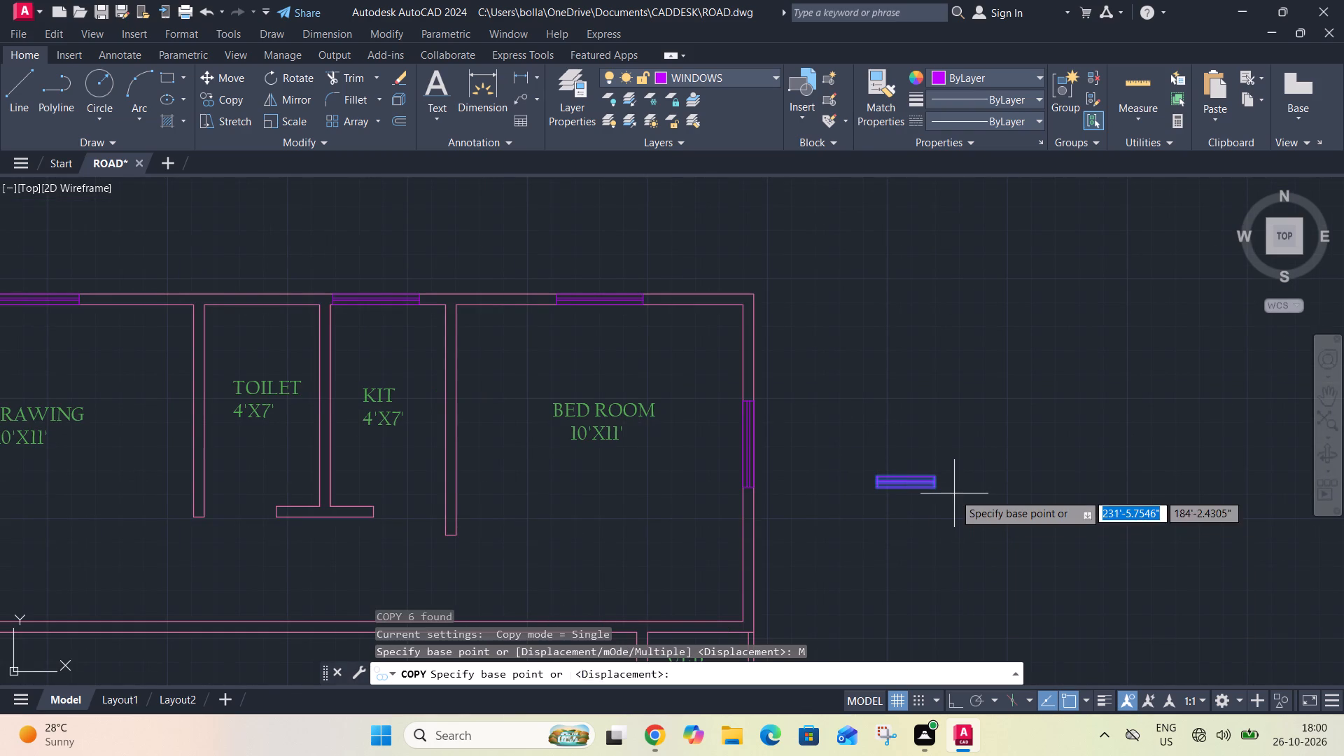
pyautogui.click(911, 489)
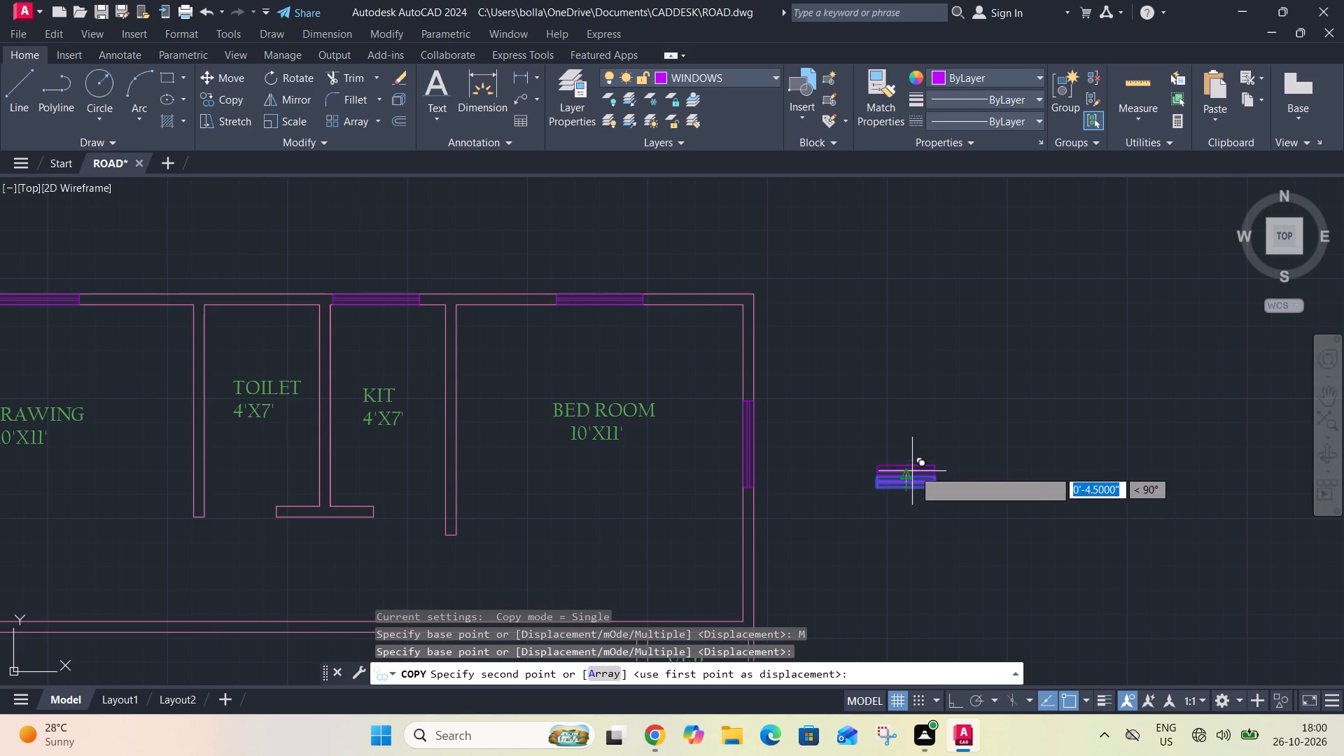
pyautogui.scroll(-2, 913, 469)
pyautogui.scroll(4, 626, 395)
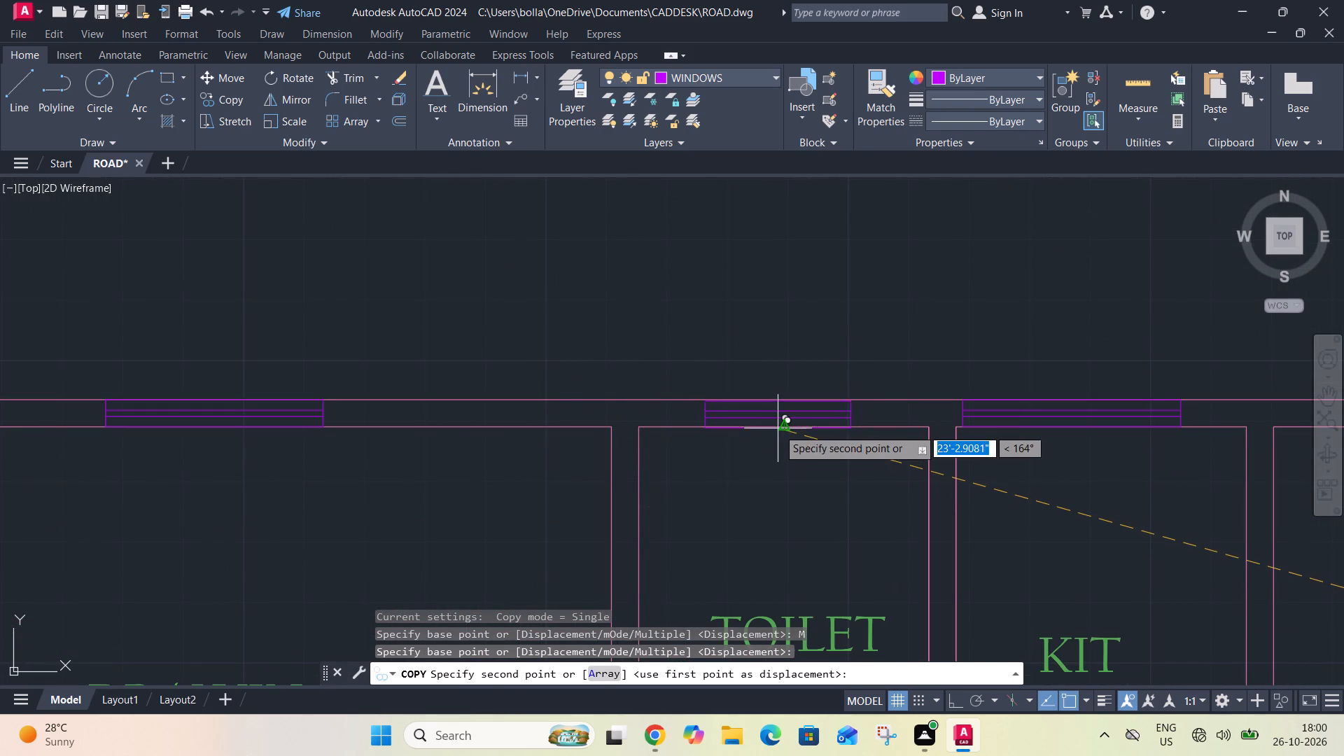
pyautogui.click(787, 428)
pyautogui.scroll(-4, 816, 398)
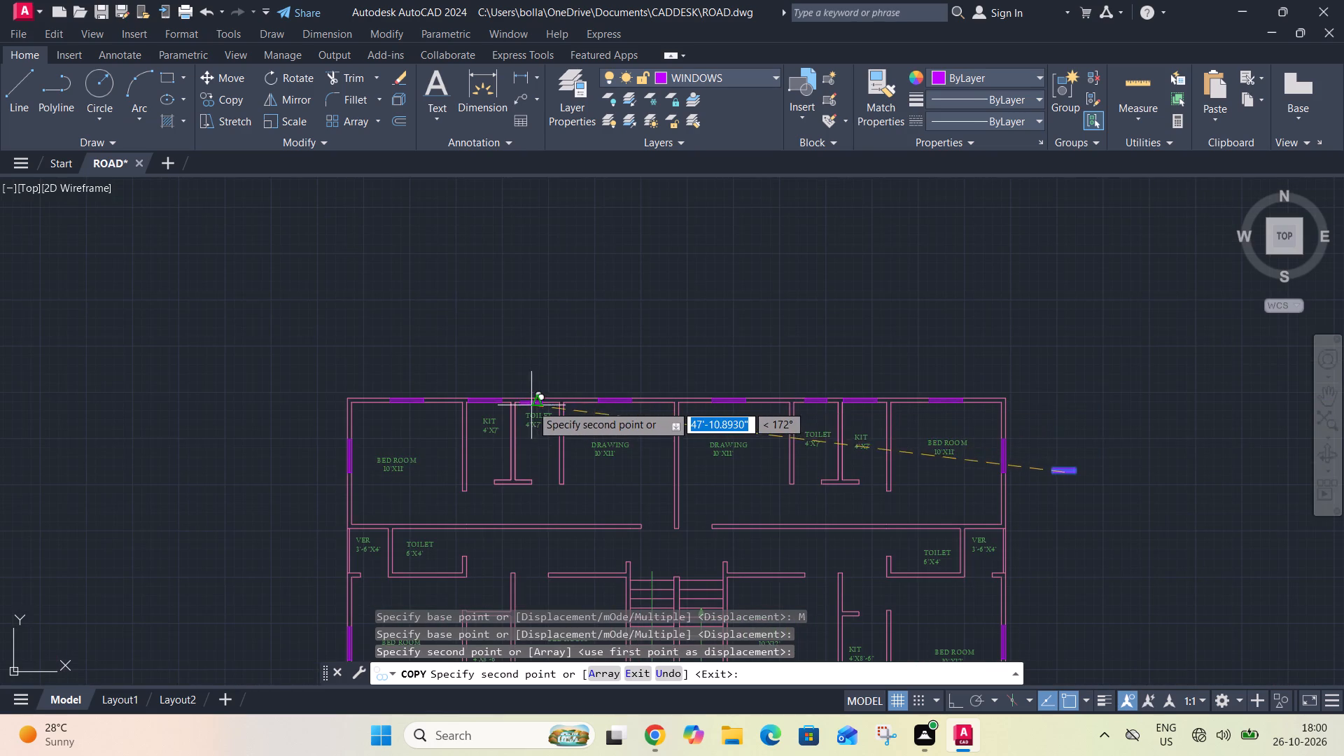
pyautogui.scroll(4, 531, 403)
pyautogui.click(549, 395)
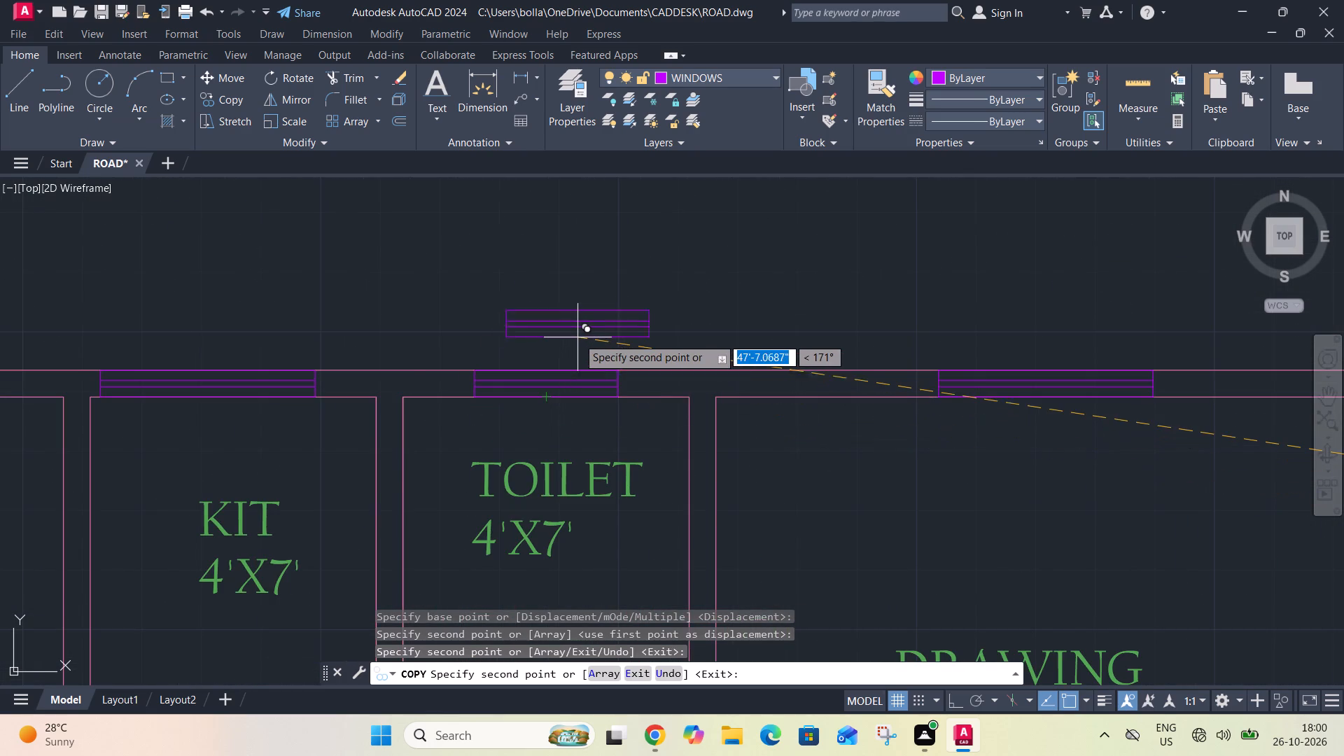
pyautogui.scroll(-1, 577, 337)
pyautogui.press('Escape')
# Check the loose window's length again with a linear dimension, without placing the dimension.
pyautogui.scroll(-4, 577, 337)
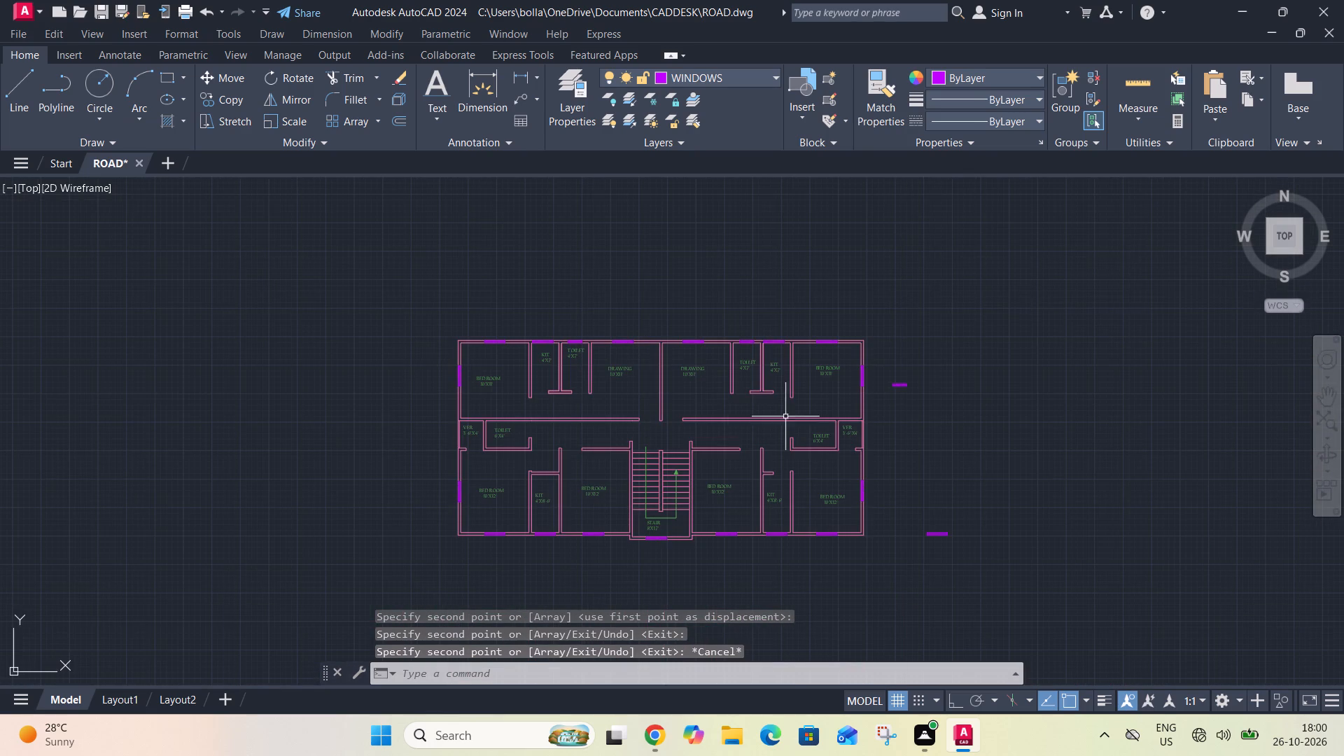
pyautogui.scroll(3, 894, 386)
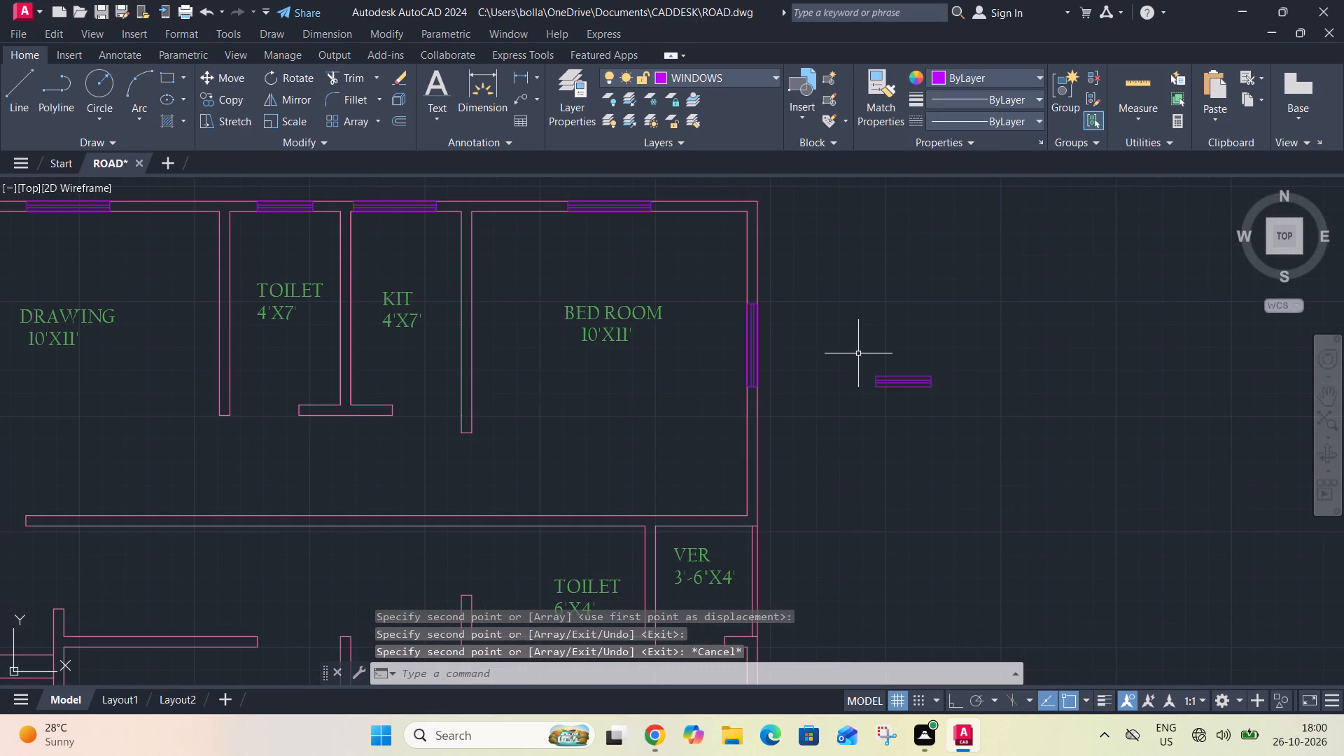
pyautogui.scroll(1, 858, 360)
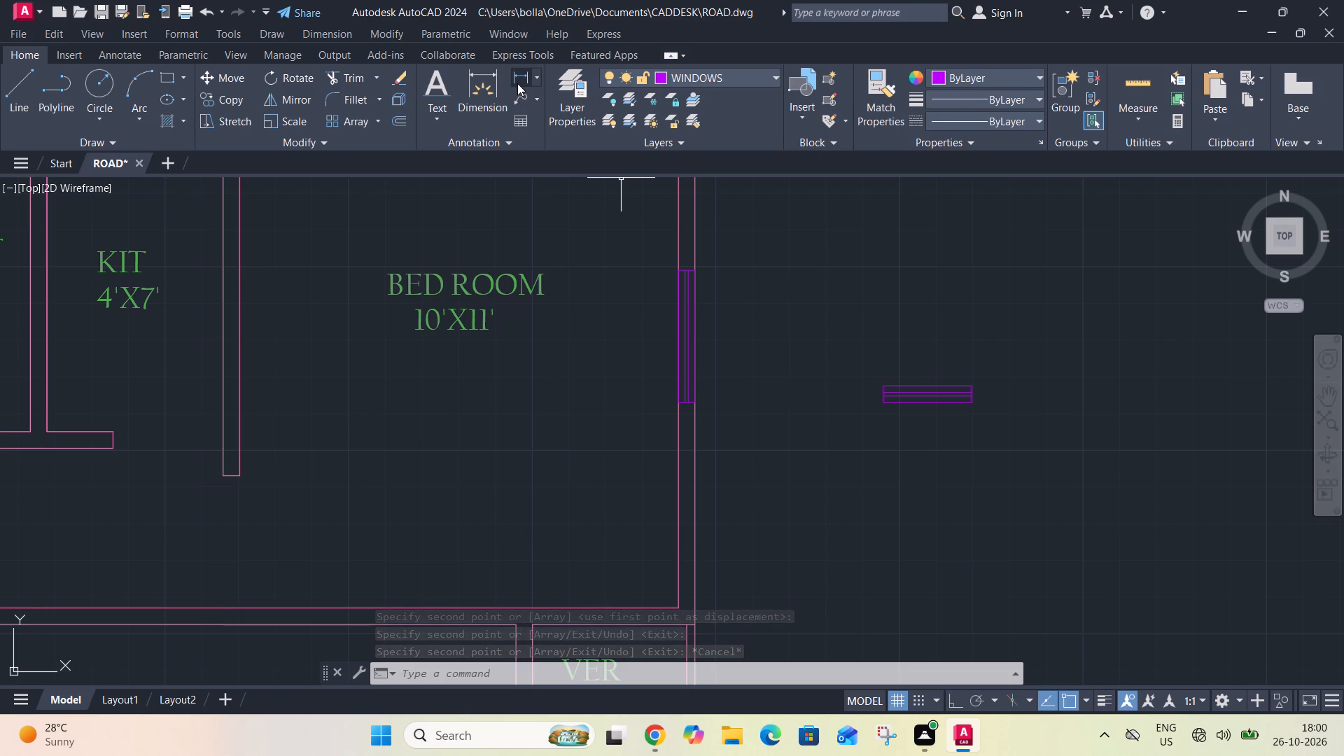
pyautogui.click(517, 83)
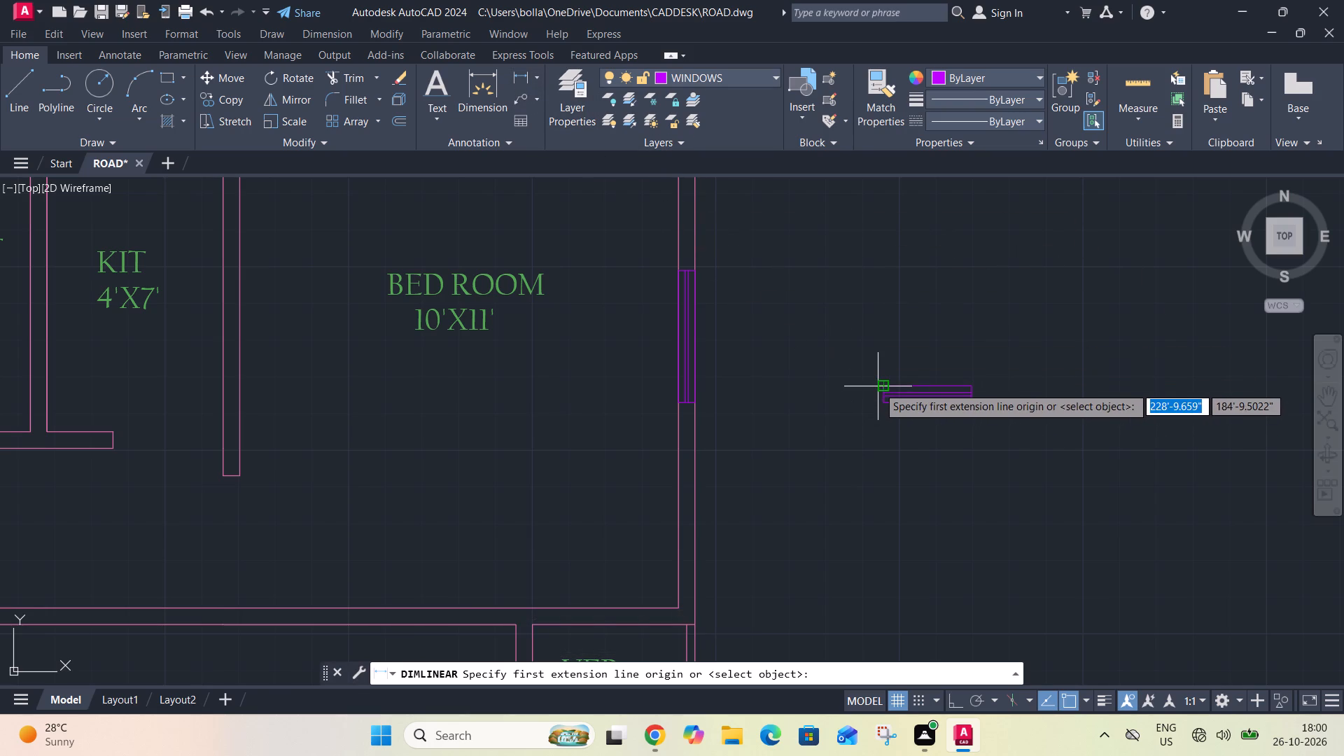
pyautogui.click(878, 386)
pyautogui.click(974, 384)
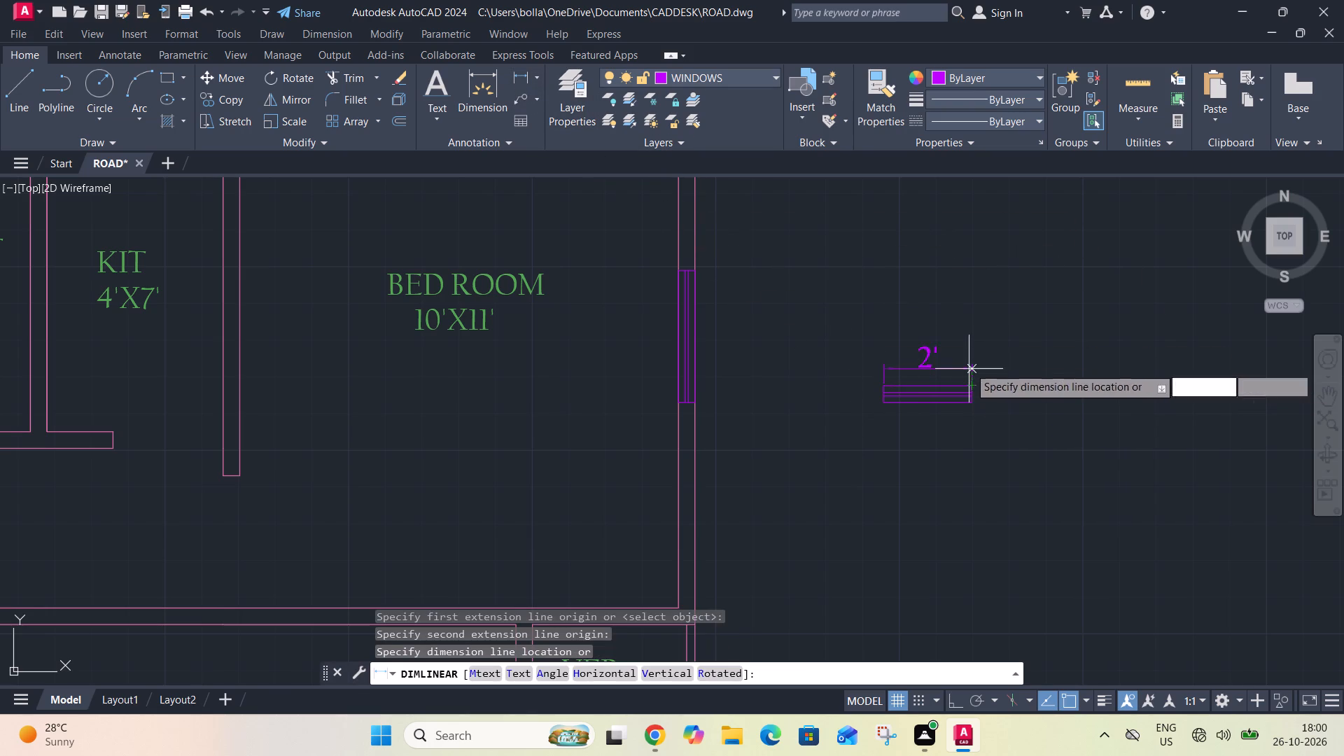
pyautogui.press('Escape')
# Rotate the loose window outside the upper bedroom about its southeast corner to a vertical orientation.
pyautogui.click(848, 349)
pyautogui.click(1021, 428)
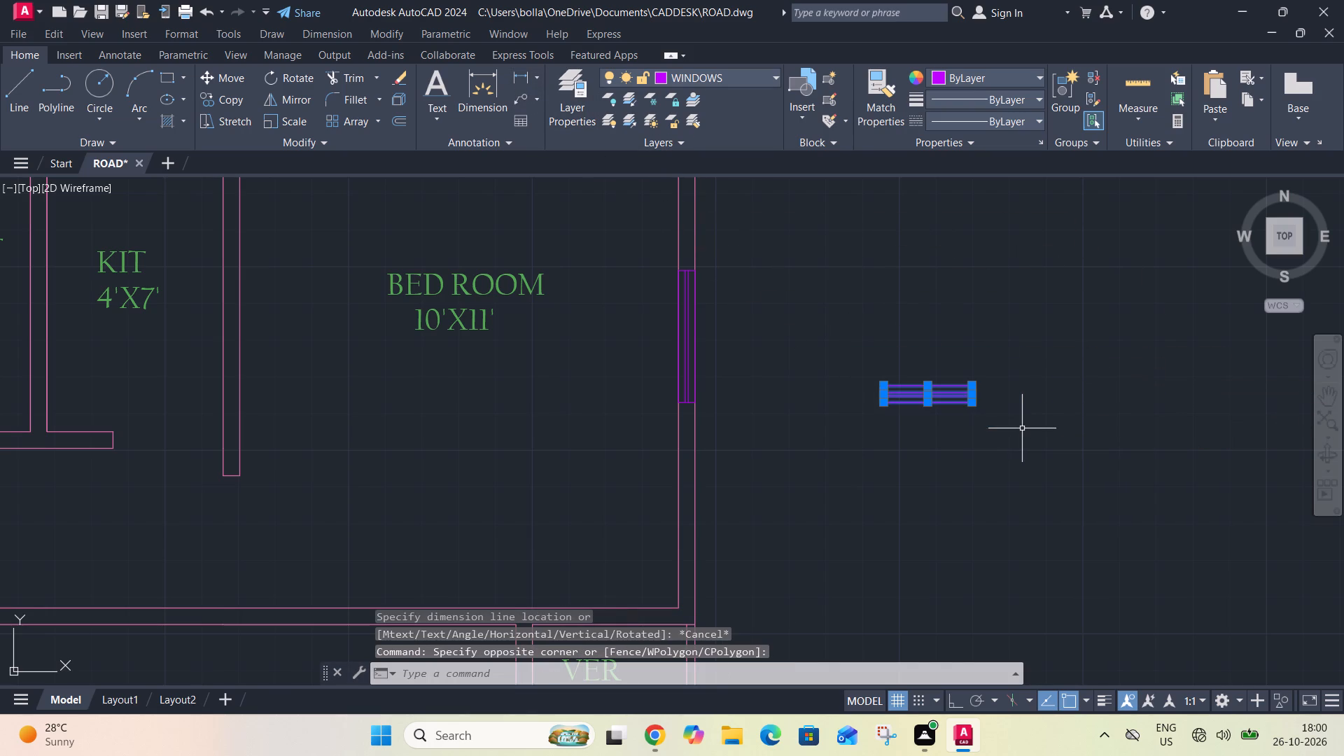
pyautogui.press('r')
pyautogui.write('O')
pyautogui.press('space')
pyautogui.click(977, 408)
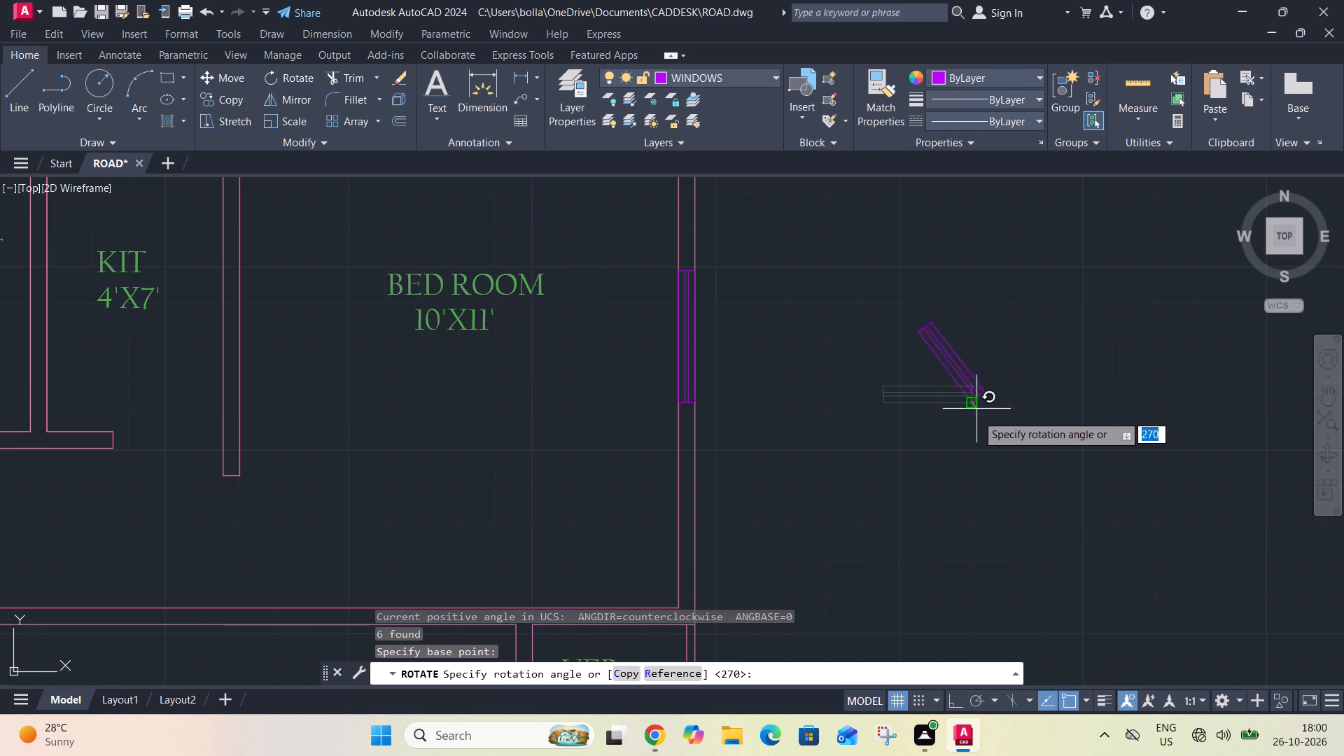
pyautogui.click(974, 437)
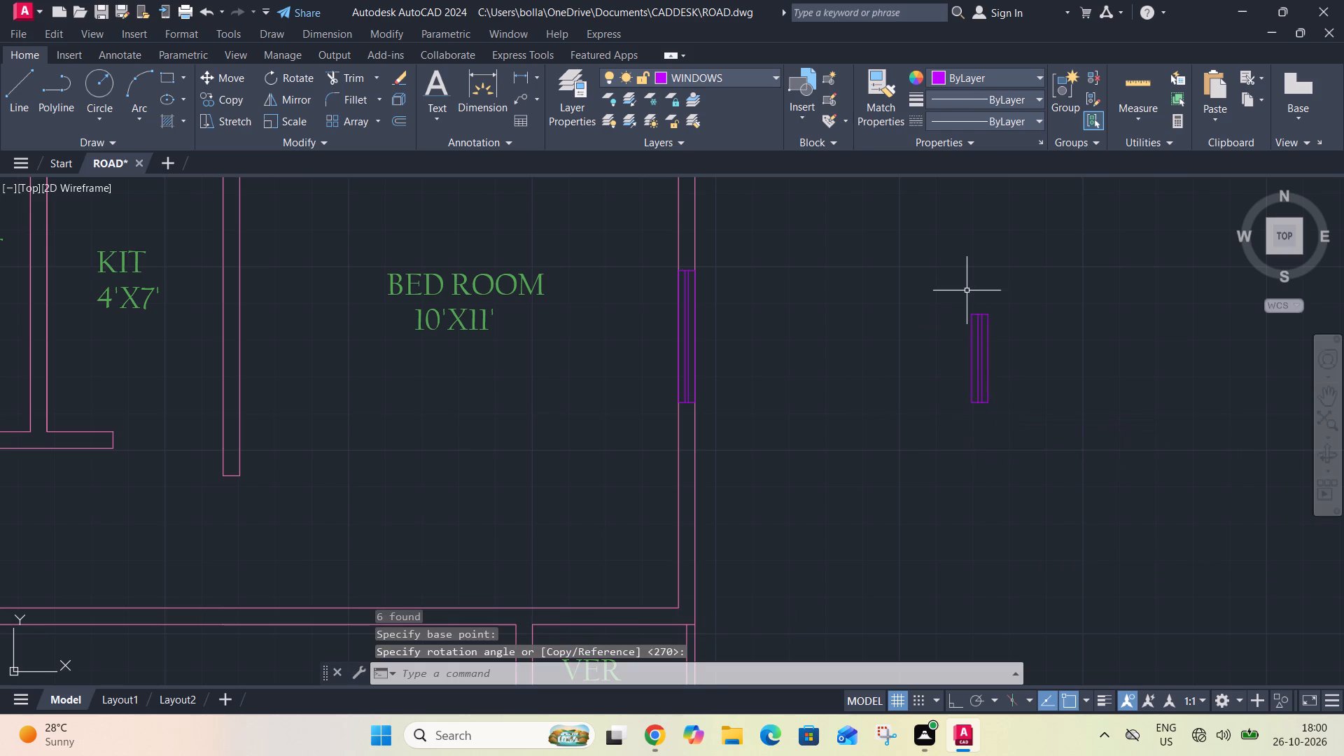
# Copy the vertical window into the walls between the 6'X4' toilets and the VER spaces on both sides of the plan.
pyautogui.click(963, 279)
pyautogui.click(1030, 433)
pyautogui.write('CO')
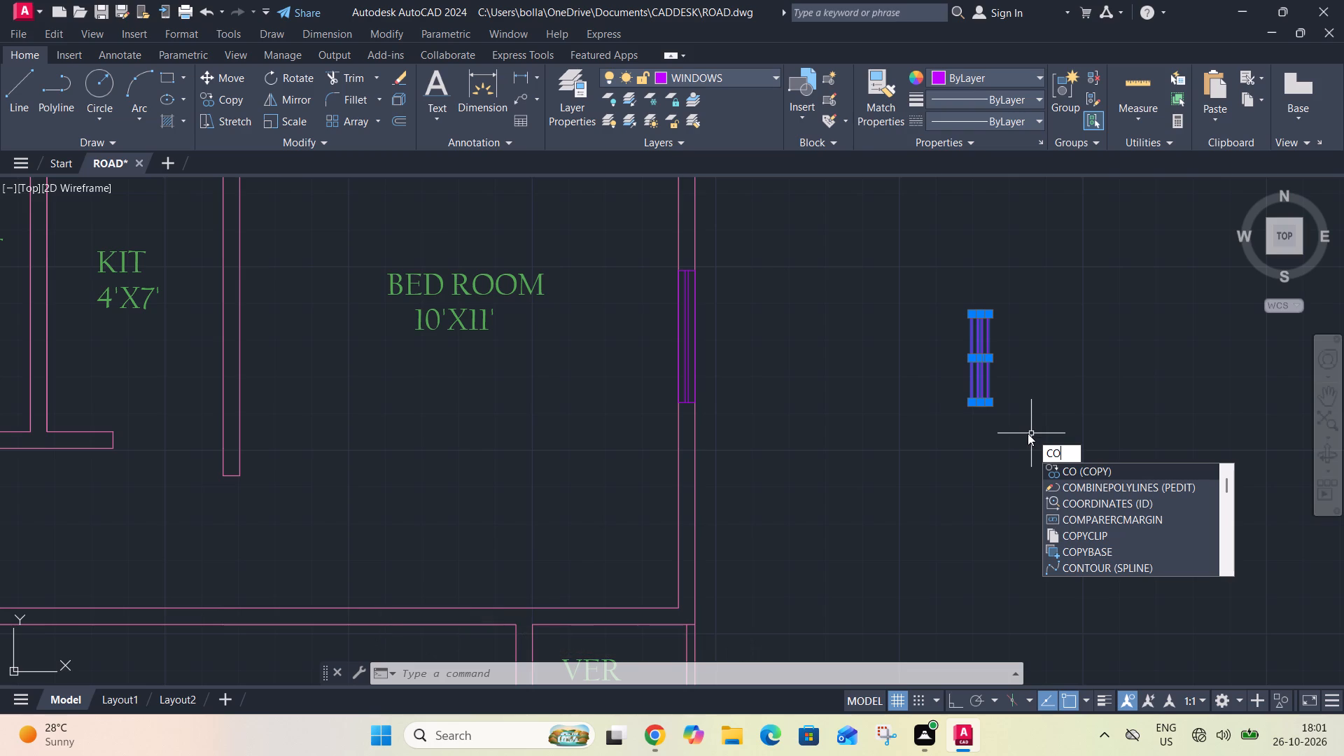
pyautogui.scroll(-2, 897, 390)
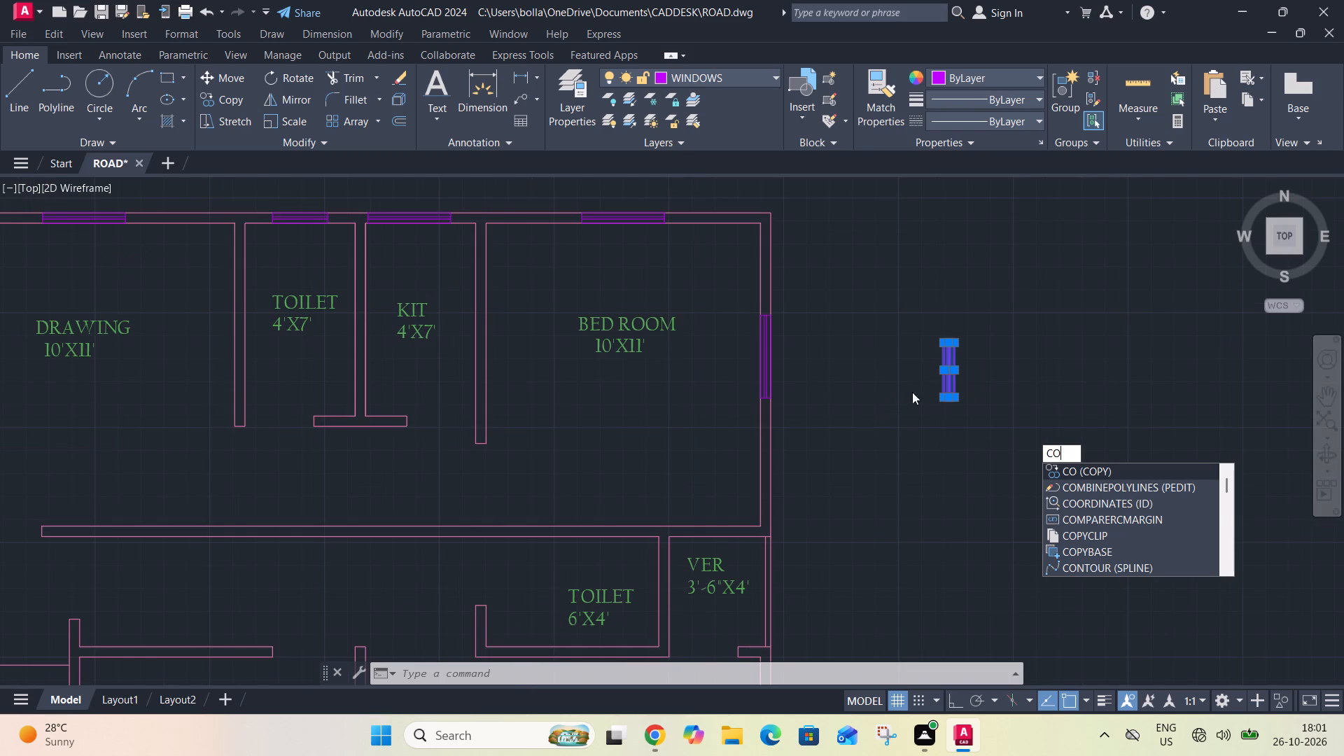
pyautogui.press('space')
pyautogui.write('M')
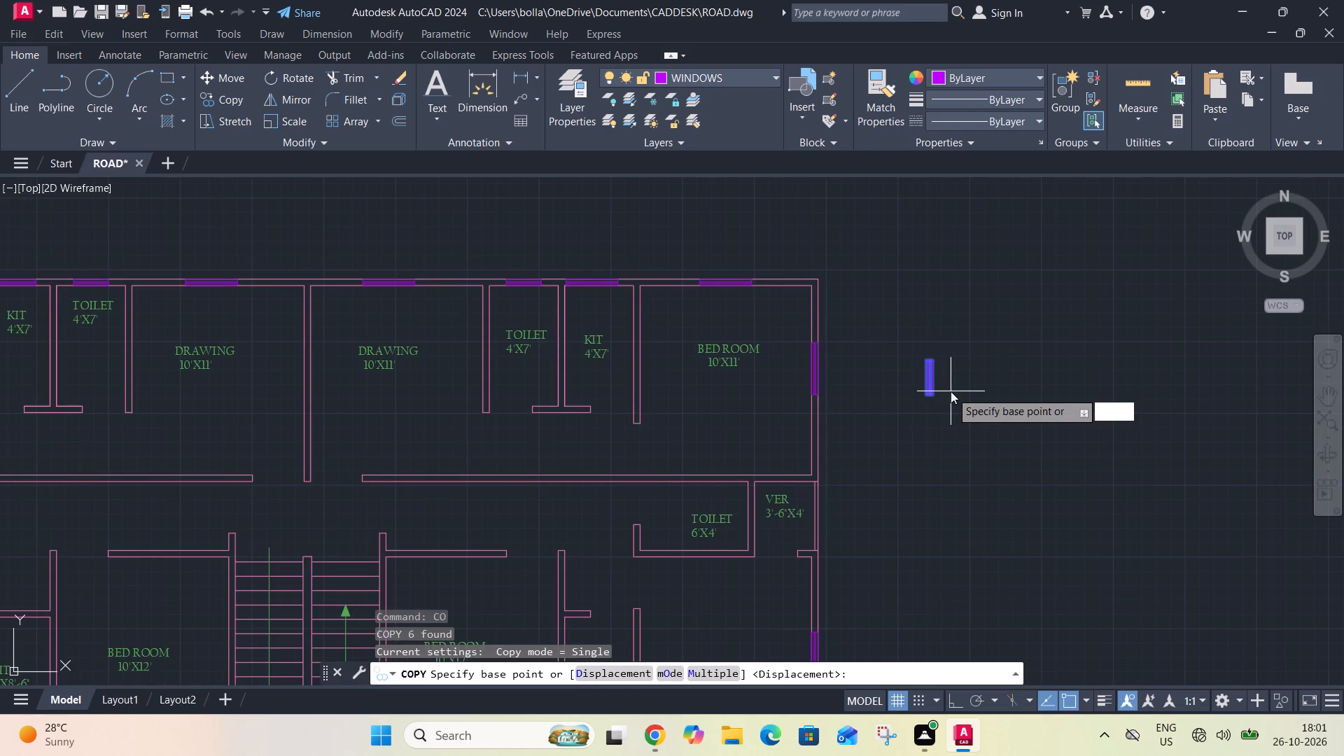
pyautogui.press('space')
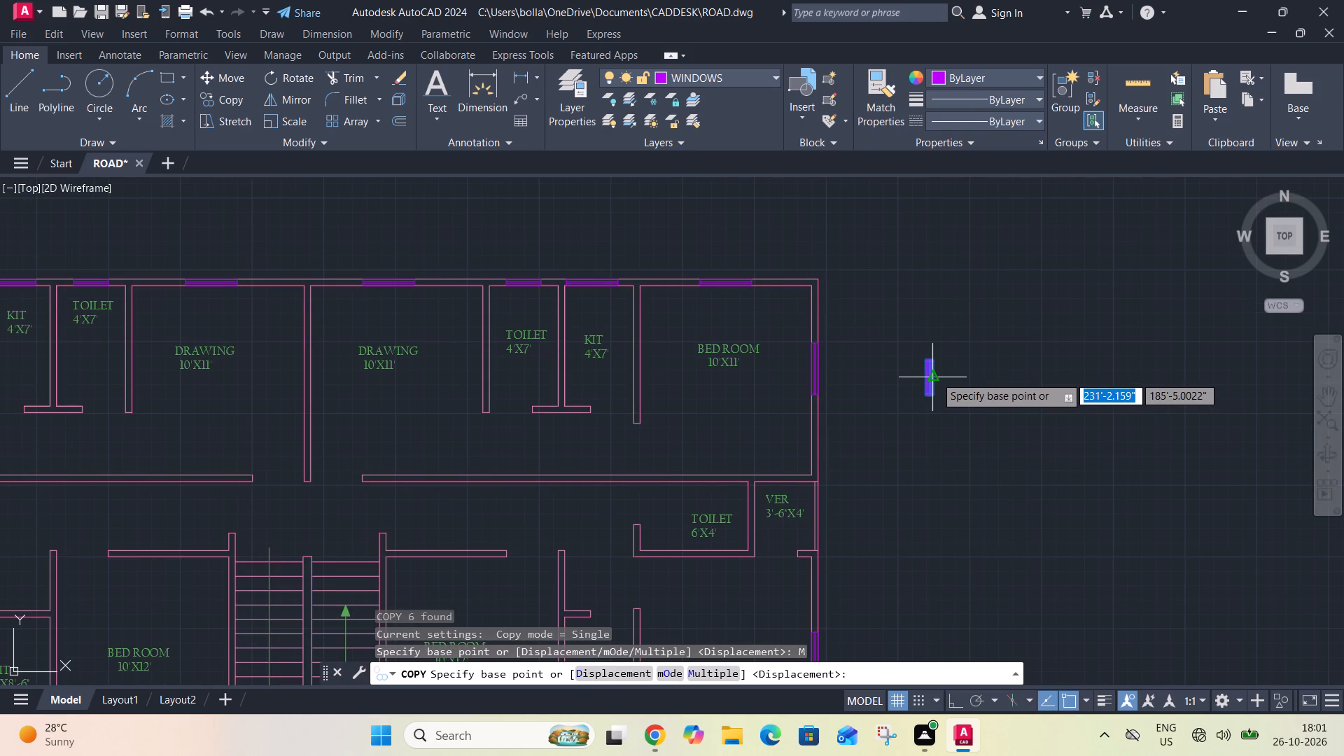
pyautogui.click(935, 376)
pyautogui.scroll(1, 748, 508)
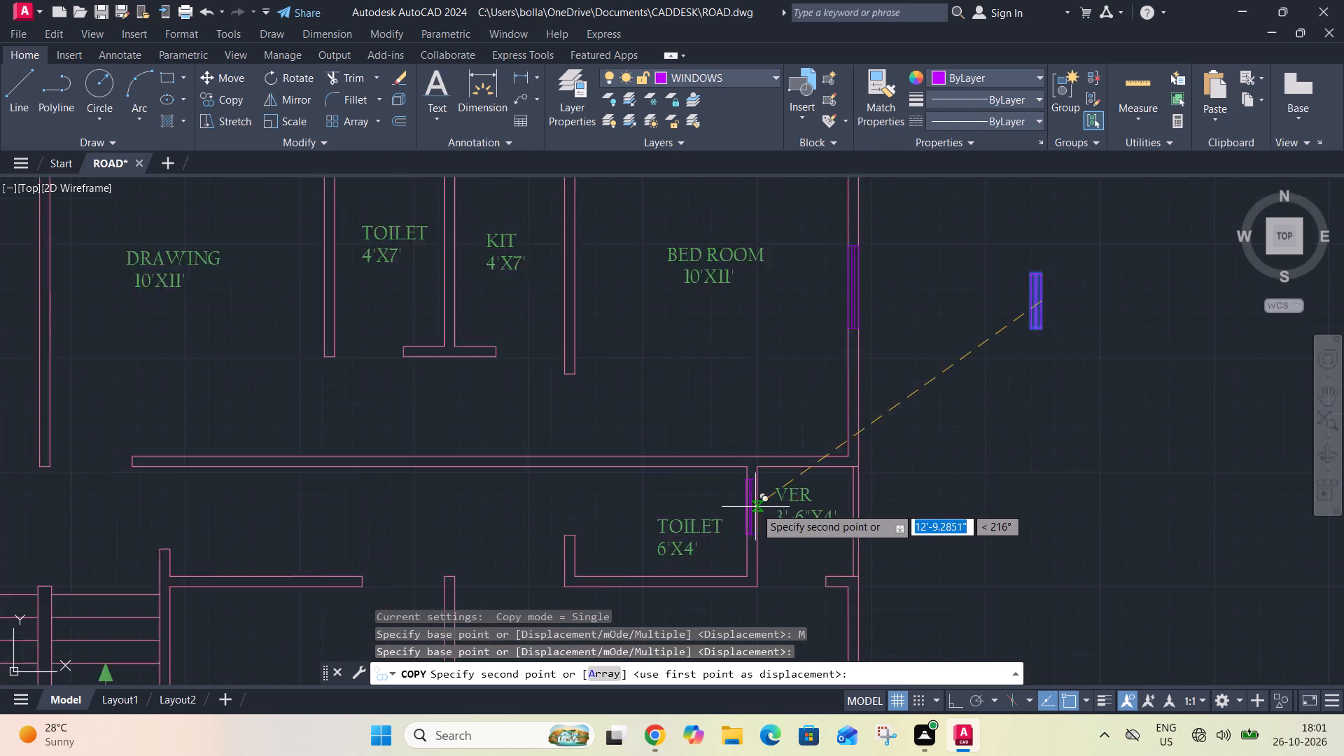
pyautogui.scroll(1, 755, 507)
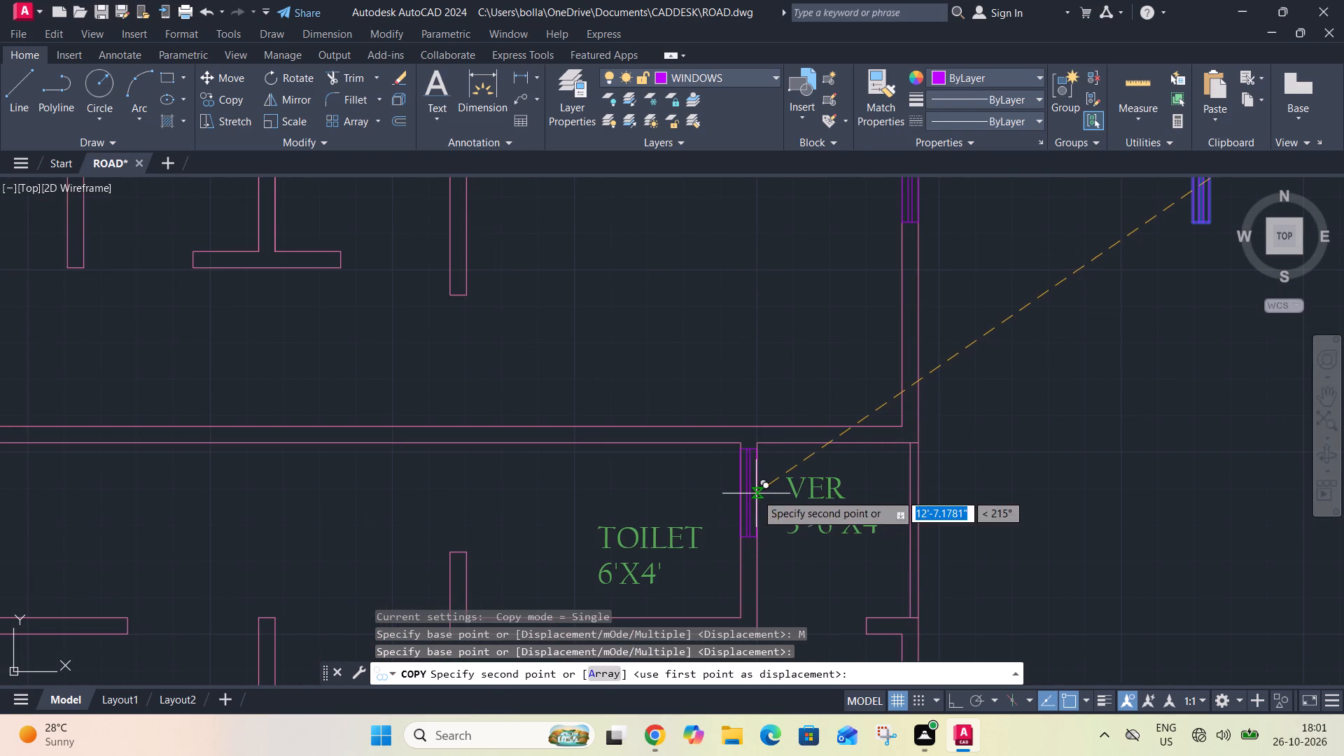
pyautogui.click(756, 493)
pyautogui.scroll(-4, 776, 484)
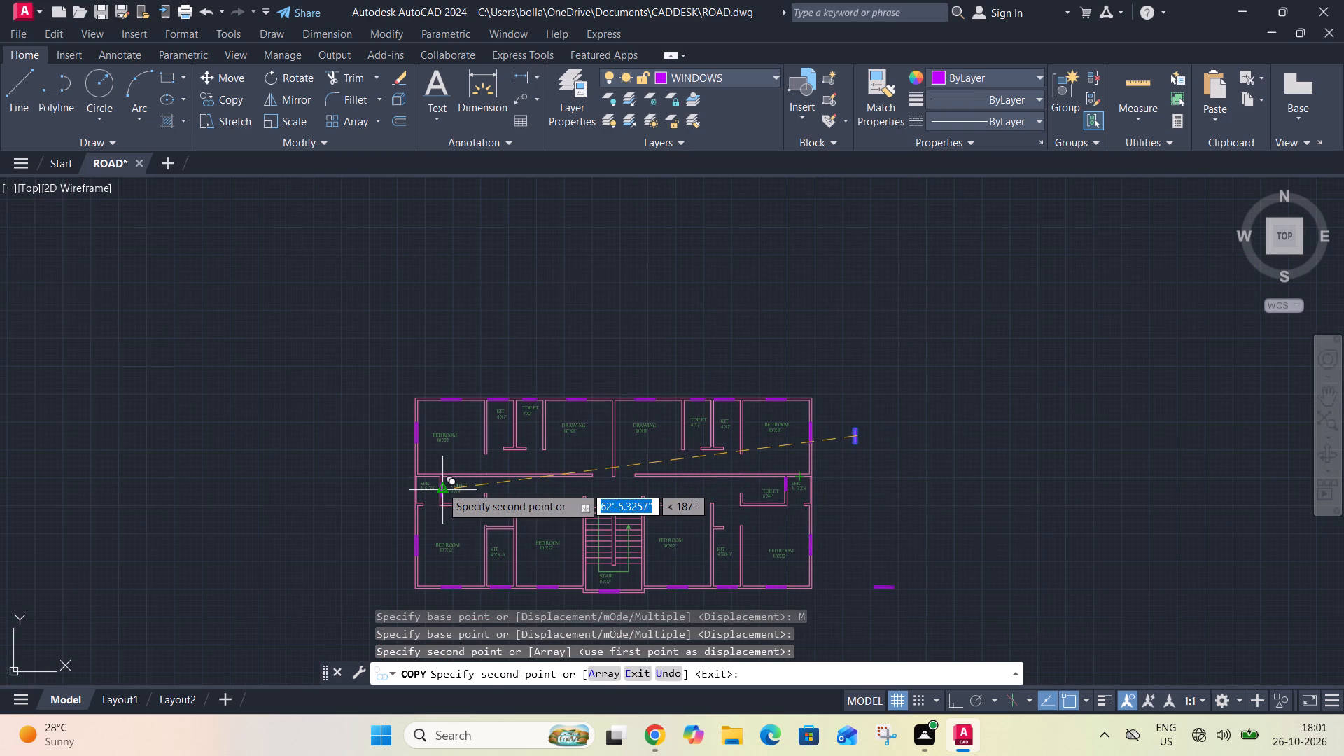
pyautogui.scroll(4, 440, 486)
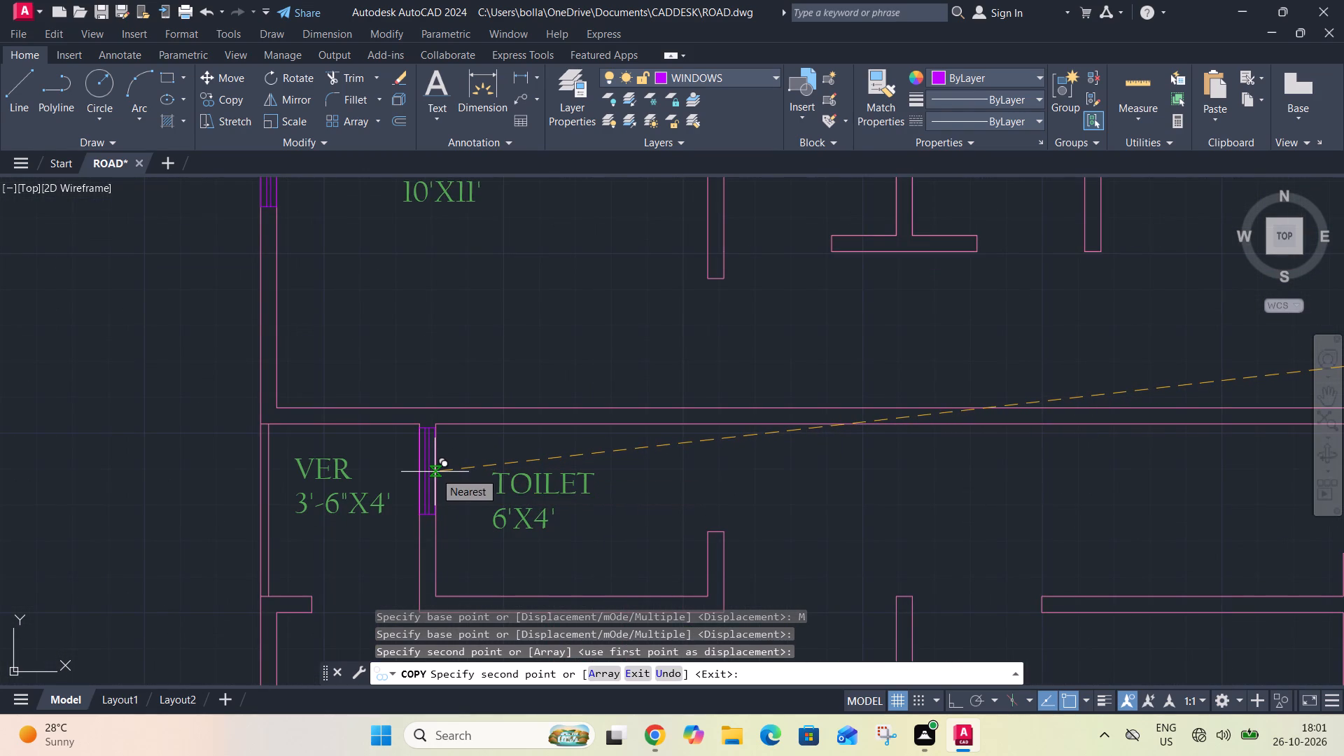
pyautogui.scroll(2, 435, 472)
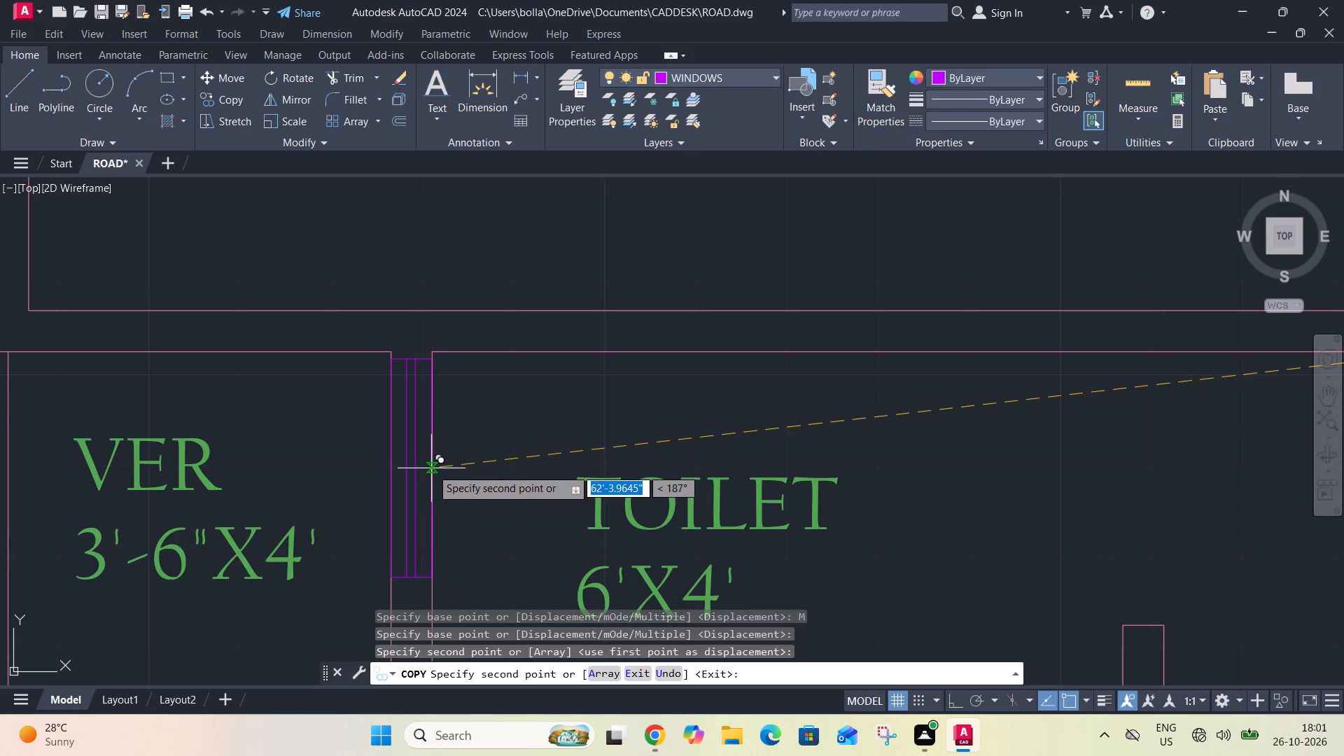
pyautogui.click(431, 468)
pyautogui.press('Escape')
# Delete the two loose windows left outside the east side of the floor plan.
pyautogui.scroll(-5, 482, 451)
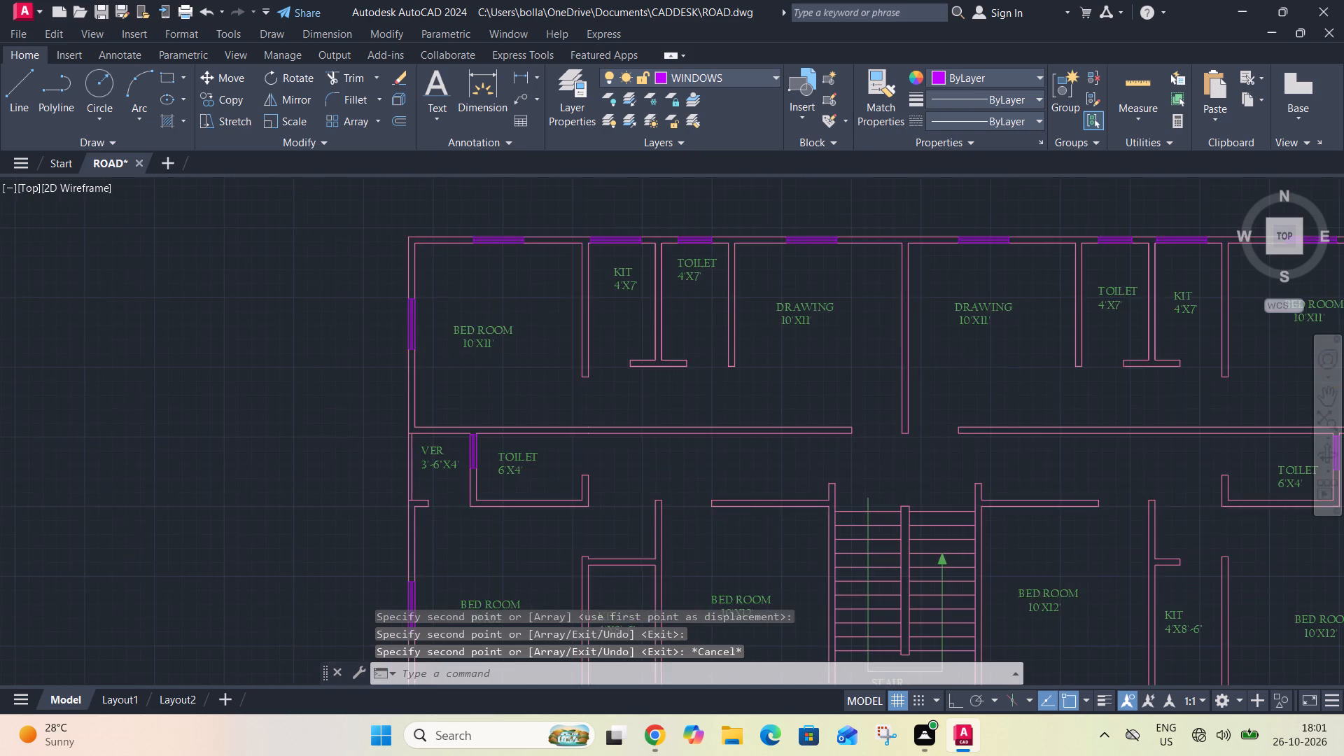
pyautogui.moveTo(613, 444); pyautogui.dragTo(407, 438, button='middle')
pyautogui.moveTo(609, 414); pyautogui.dragTo(472, 372, button='middle')
pyautogui.click(771, 293)
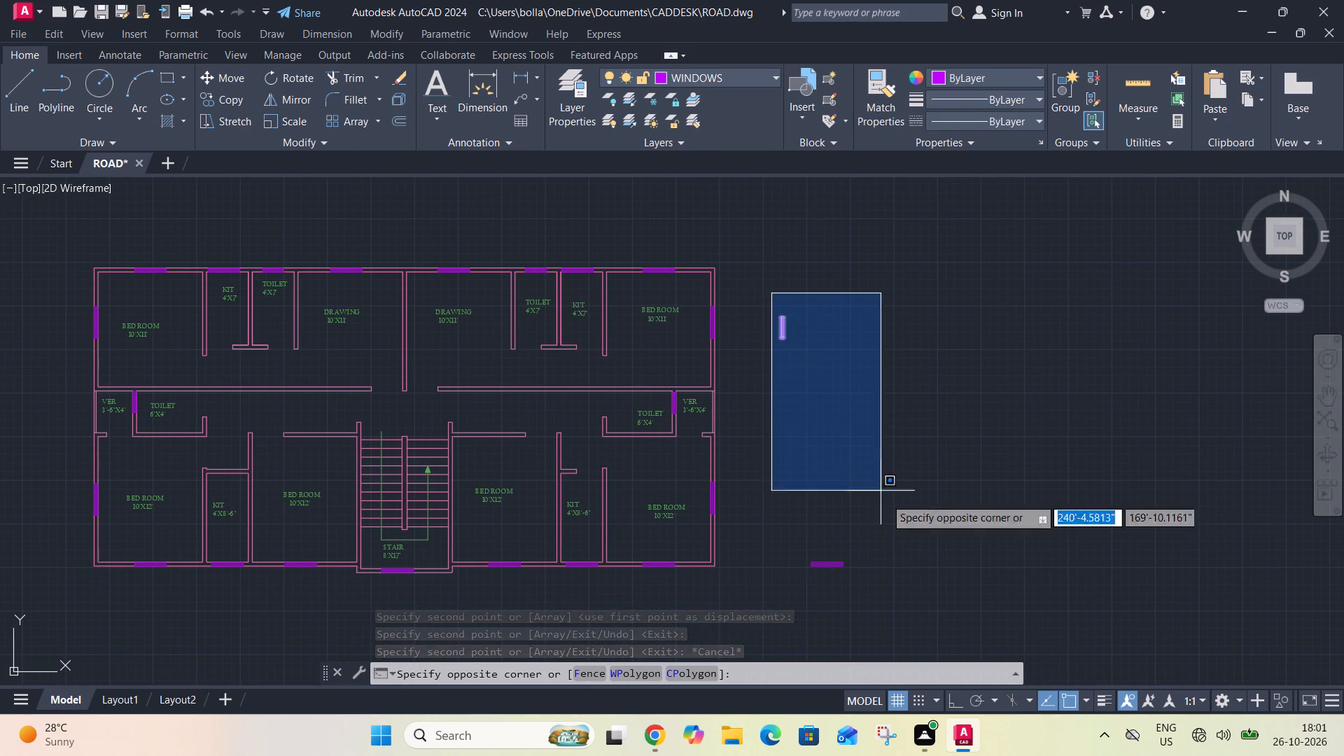
pyautogui.click(934, 586)
pyautogui.press('Delete')
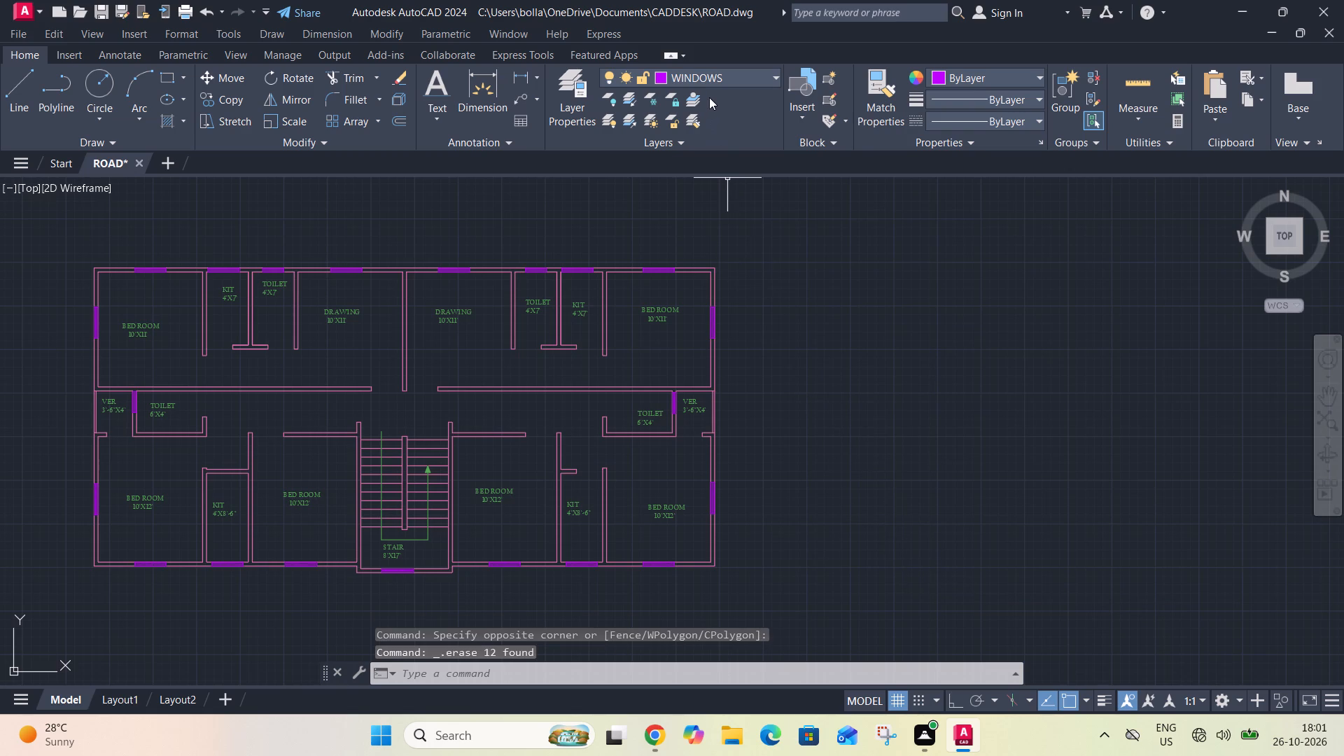
# On the DOORS layer, draw an L of two 2'6" lines east of the plan, running down and then east.
pyautogui.click(724, 77)
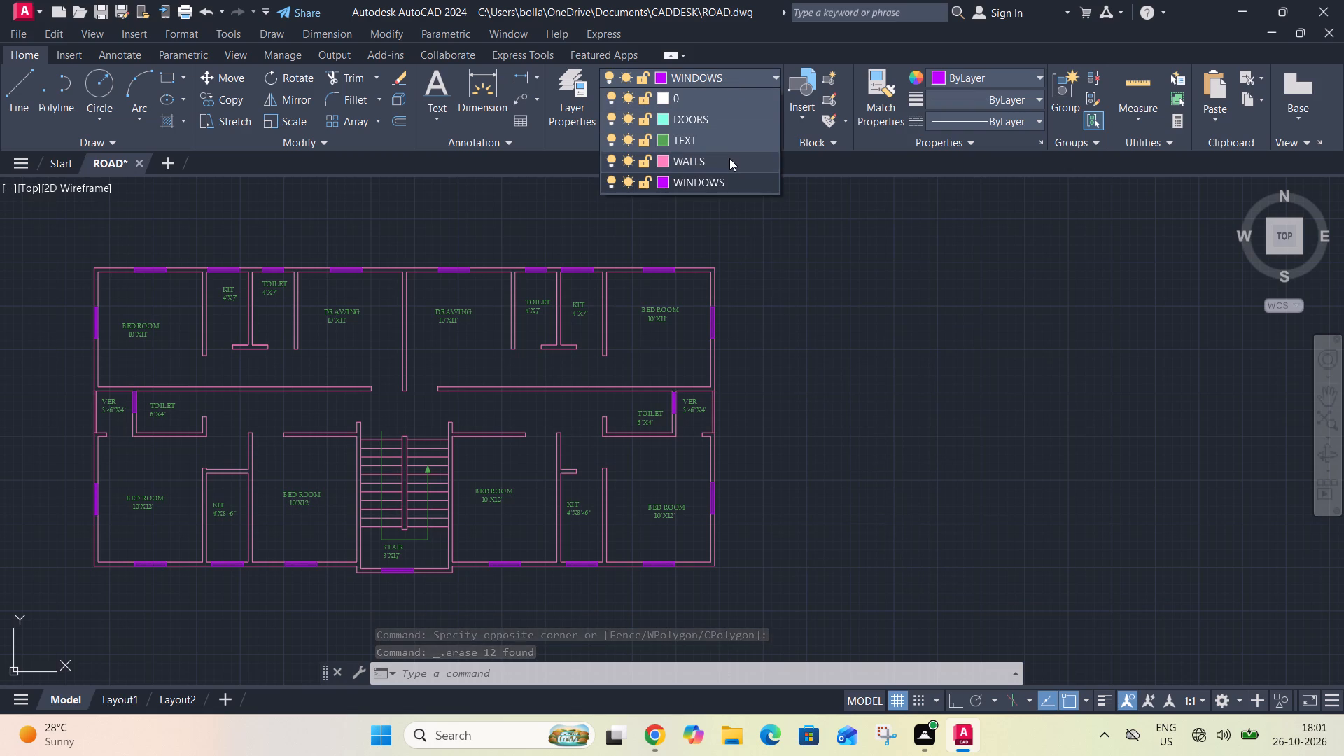
pyautogui.click(722, 127)
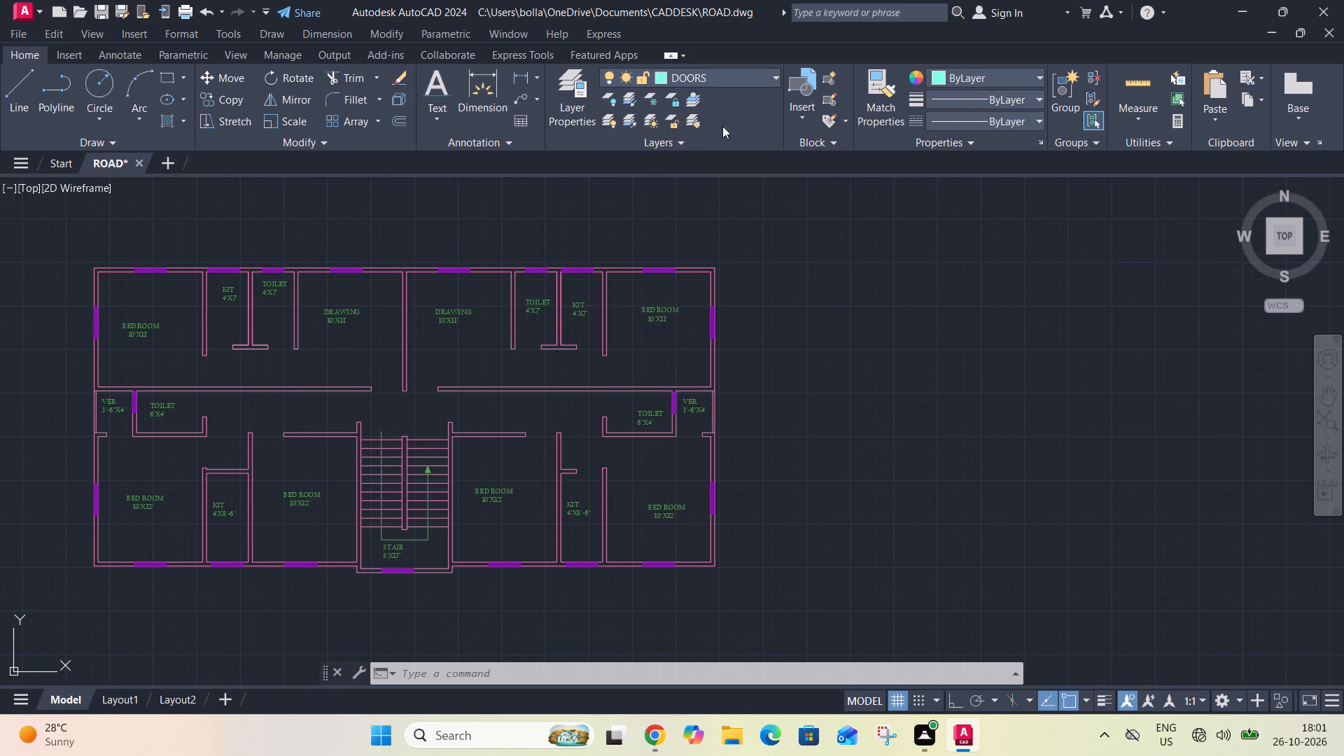
pyautogui.write('L')
pyautogui.press('space')
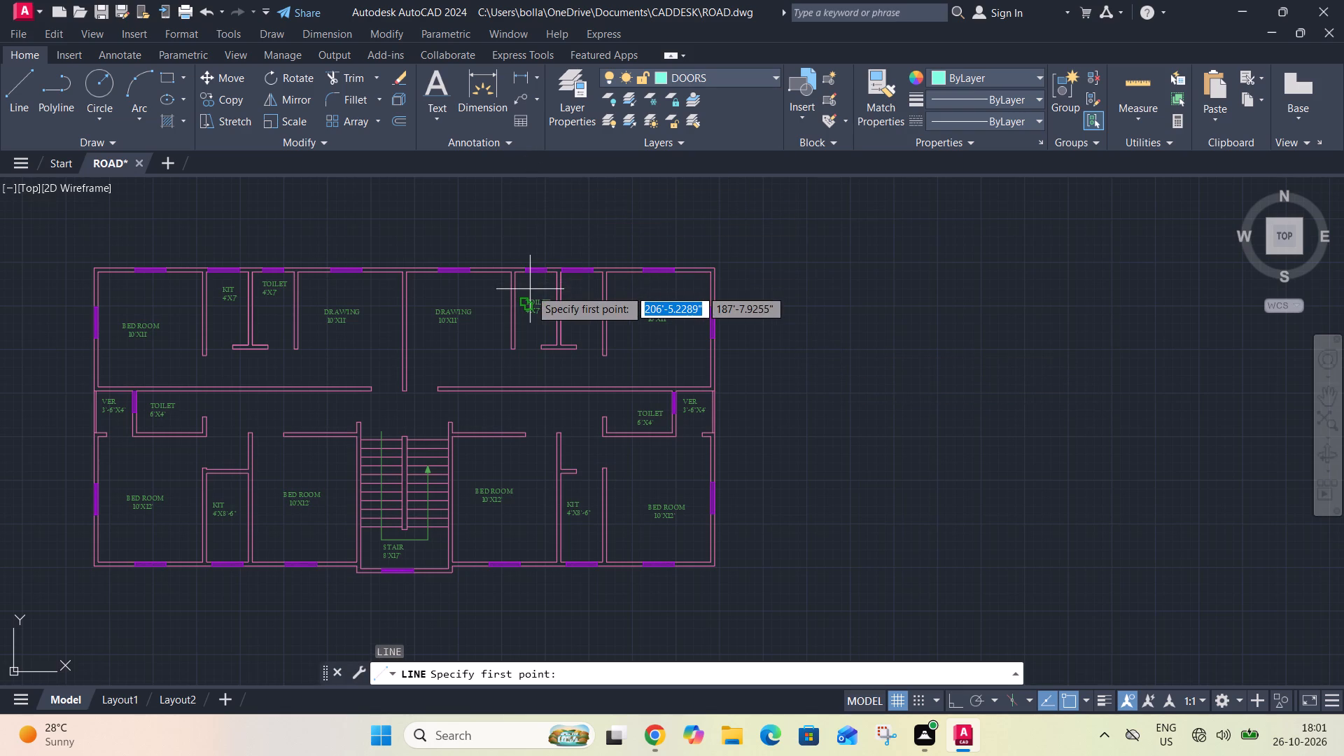
pyautogui.click(803, 340)
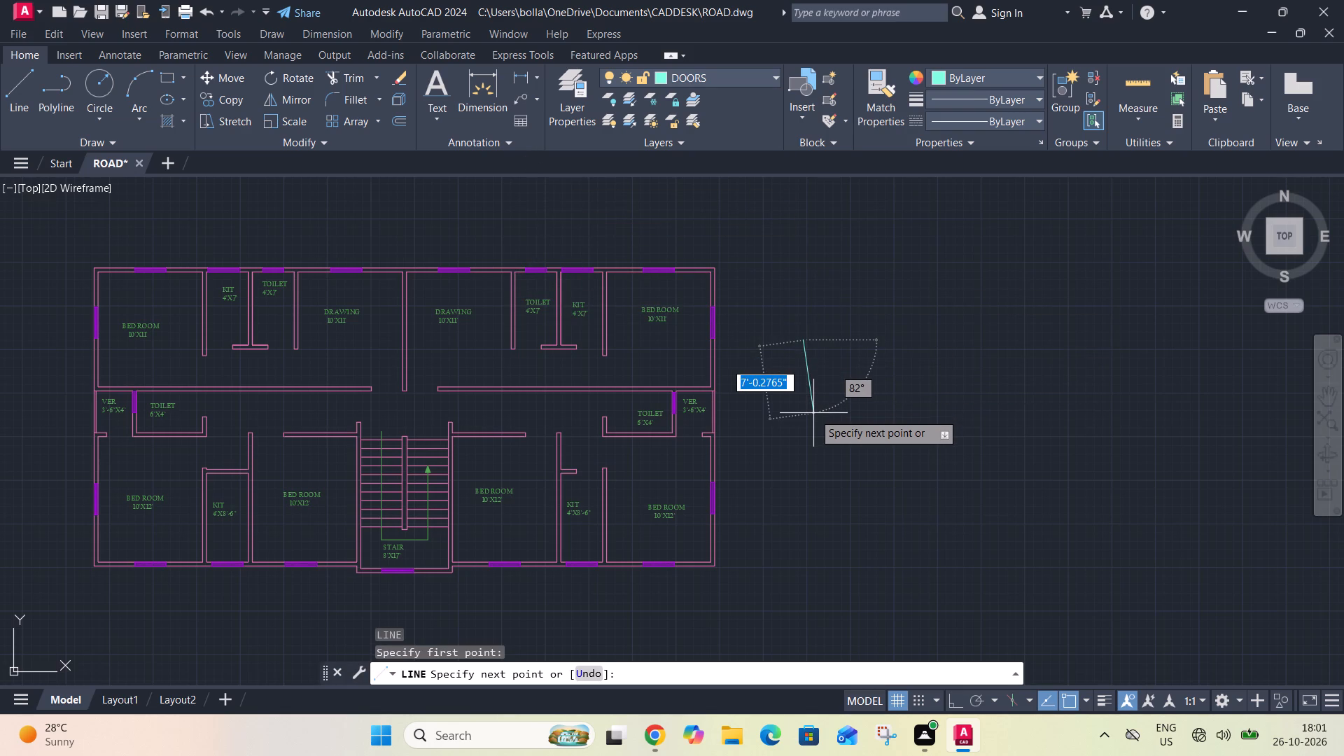
pyautogui.press('F8')
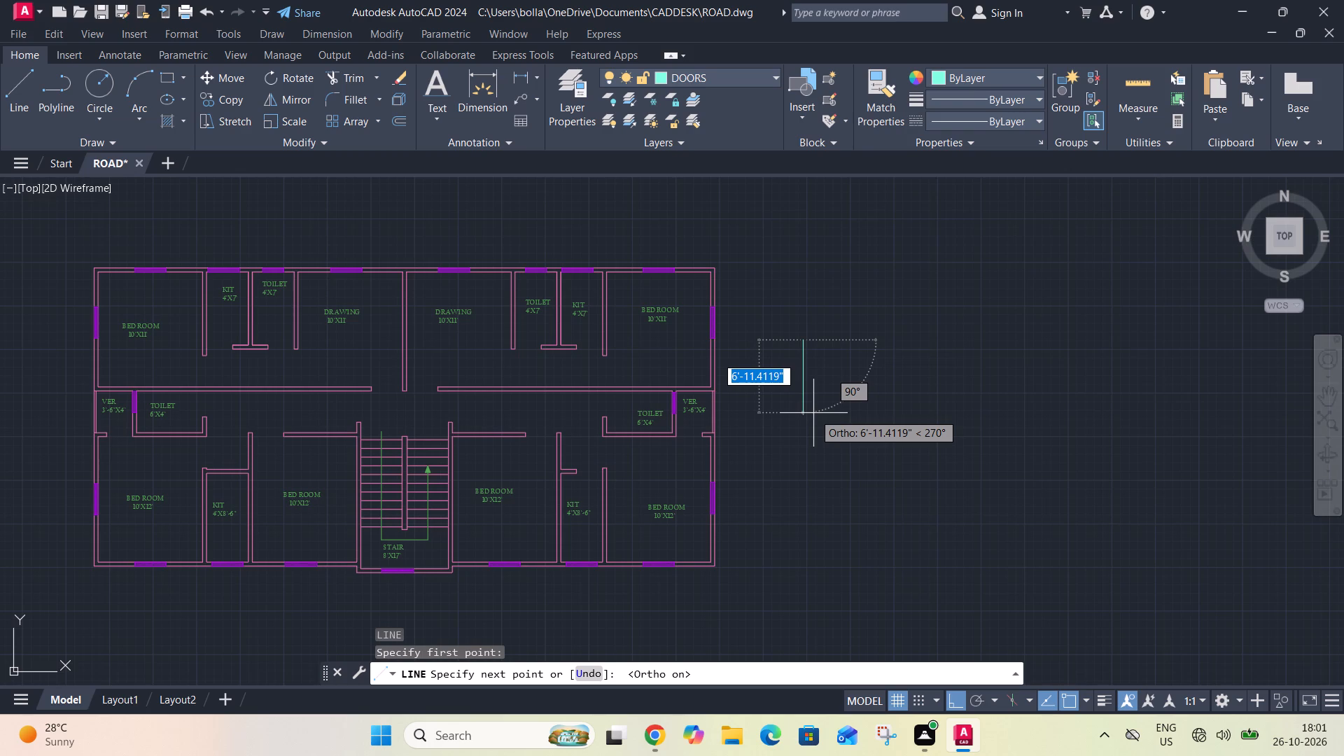
pyautogui.write('2\'6"')
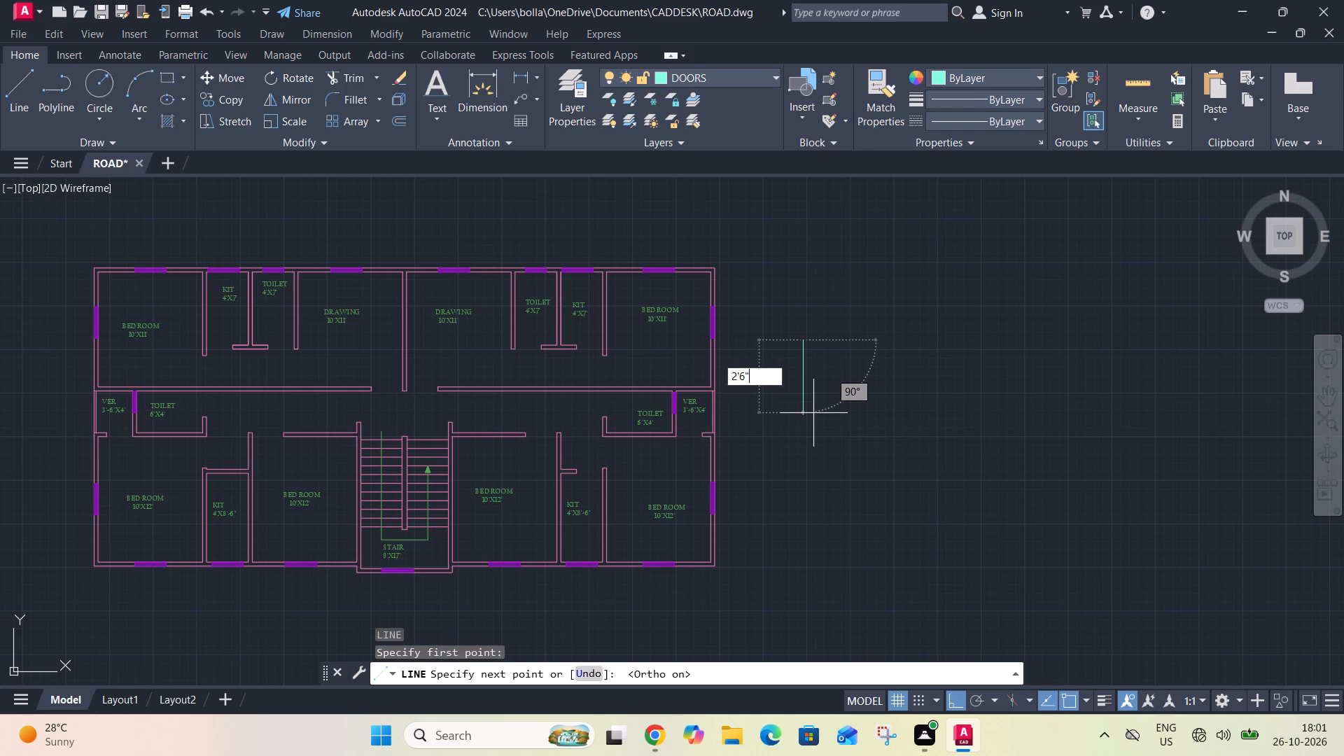
pyautogui.press('Return')
pyautogui.press('2')
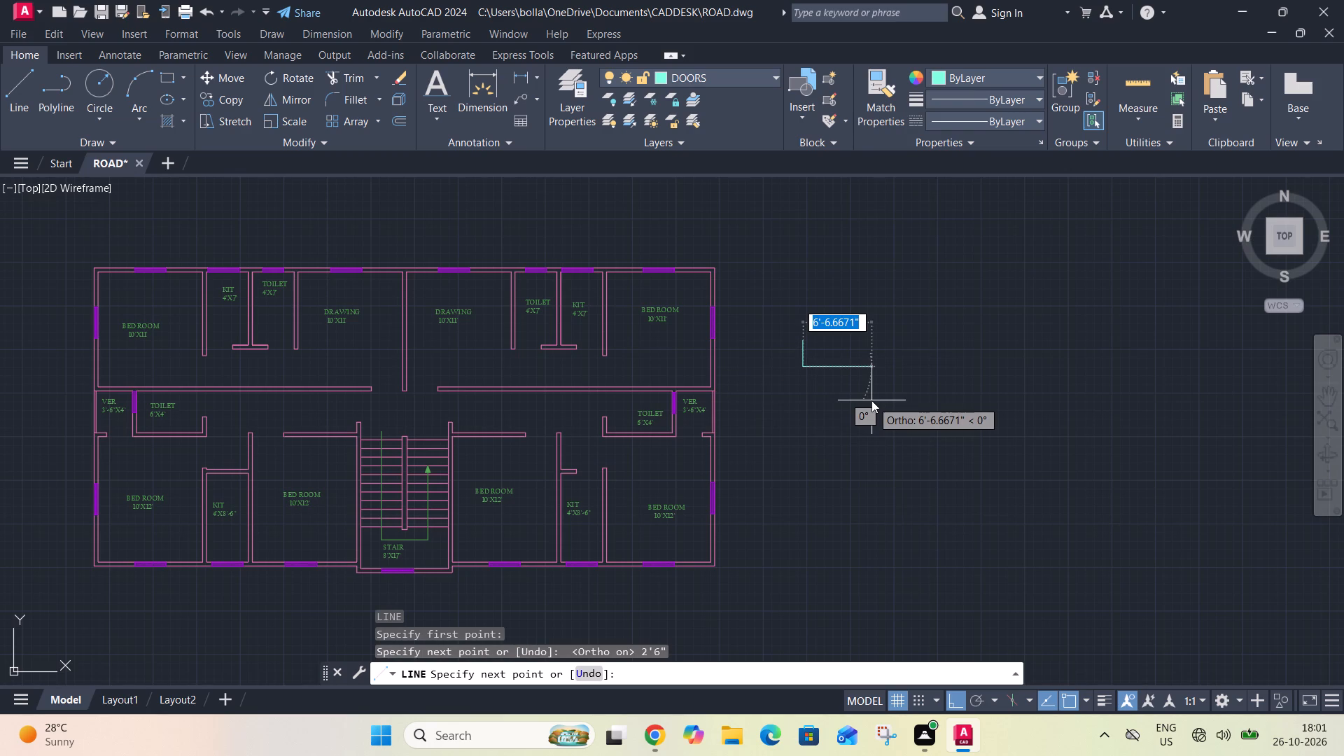
pyautogui.write('\'6"')
pyautogui.press('Return')
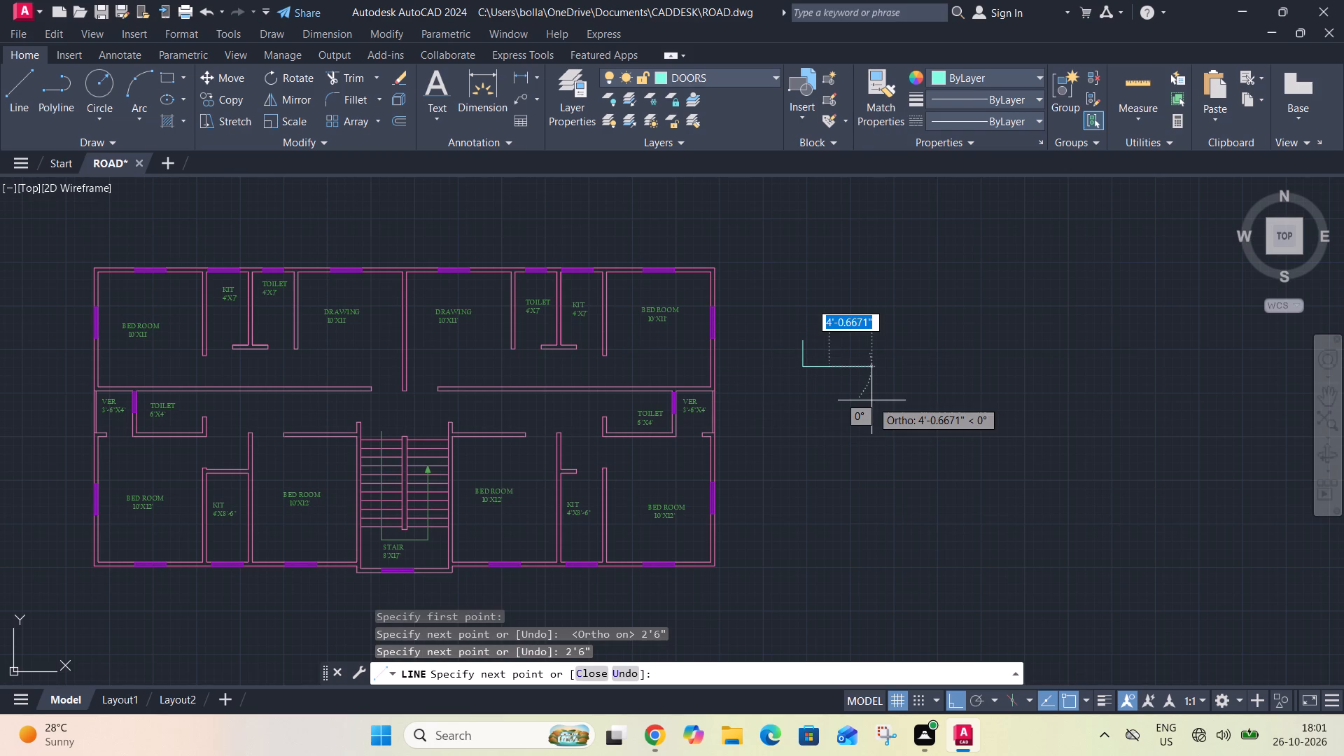
pyautogui.press('Escape')
# Offset the vertical 2'6" line 2" to the east to form the door leaf thickness.
pyautogui.scroll(2, 803, 360)
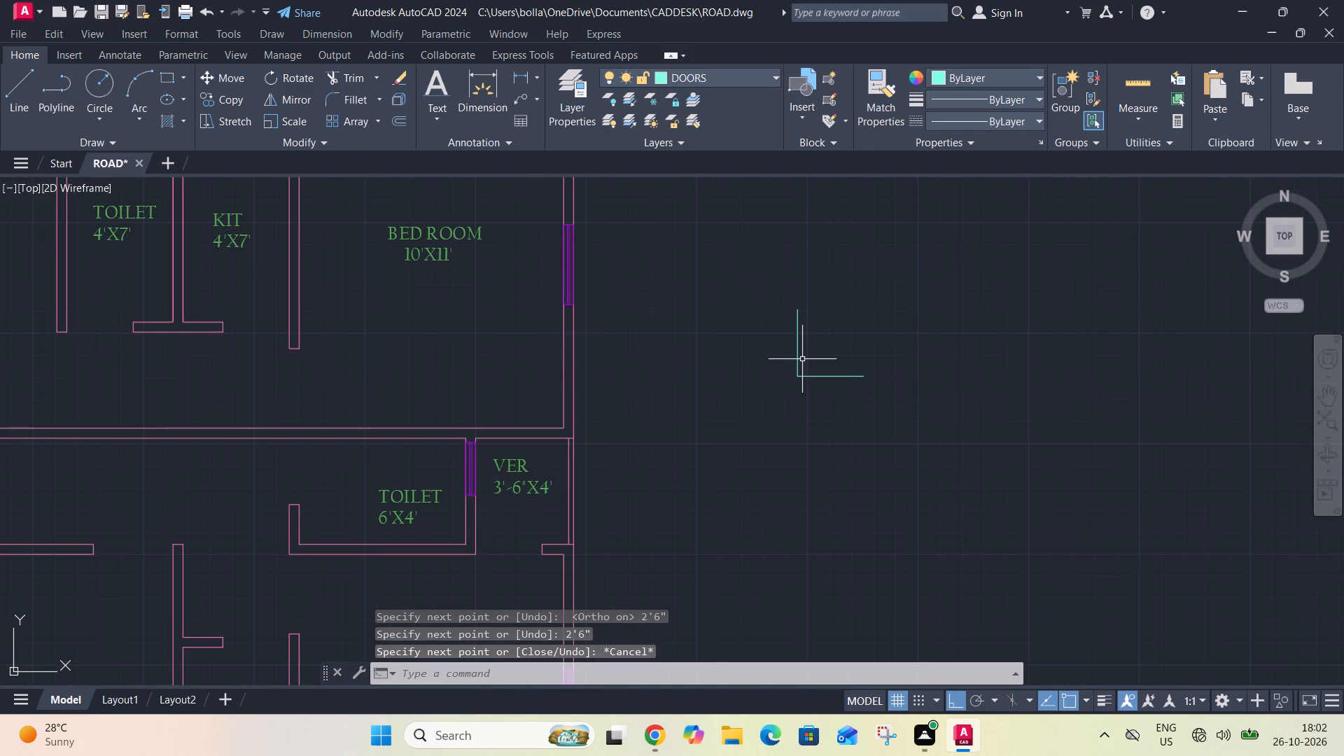
pyautogui.write('O 2"')
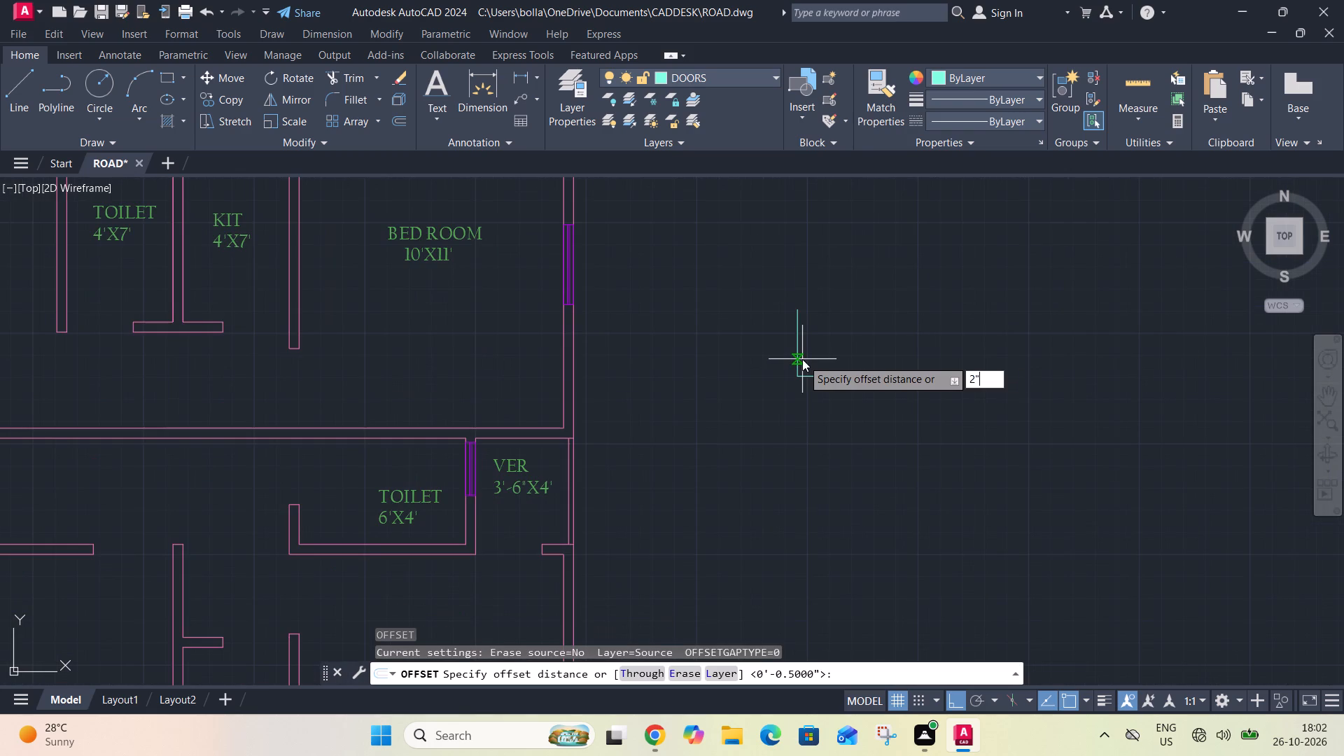
pyautogui.press('Return')
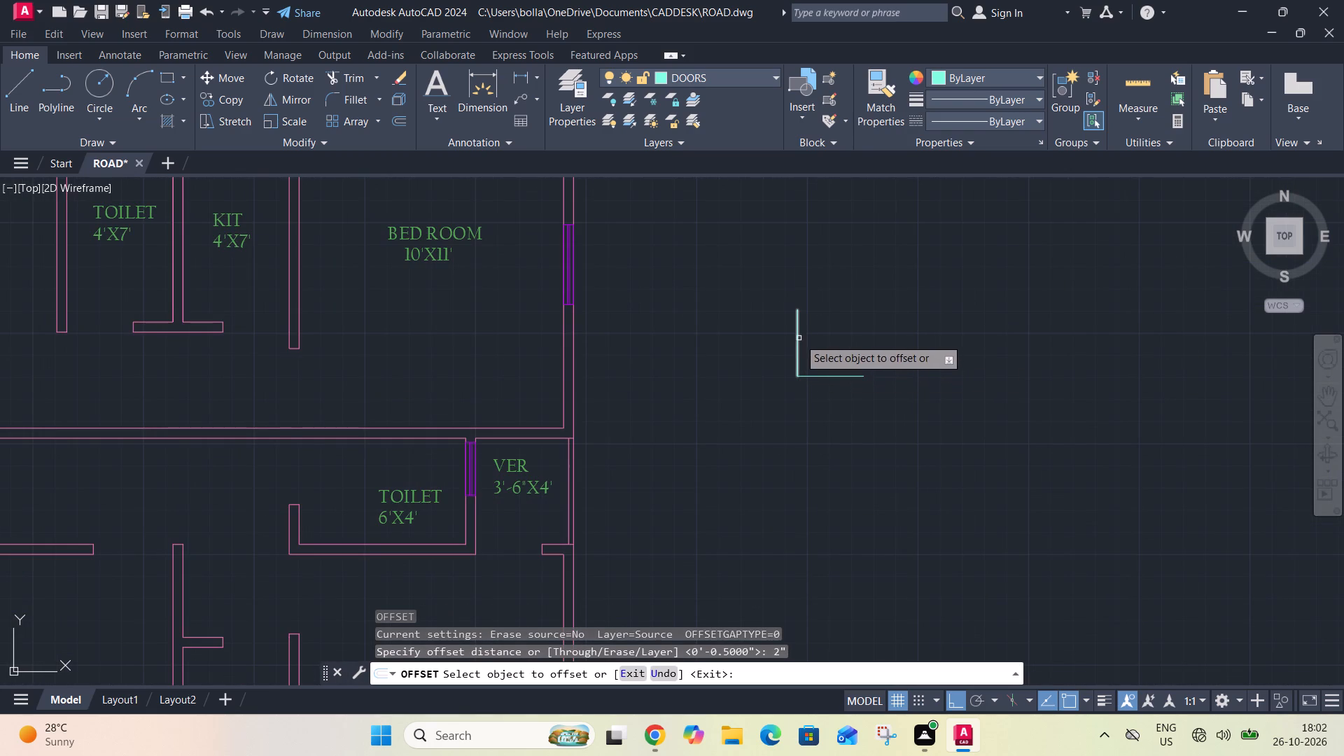
pyautogui.click(799, 337)
pyautogui.click(852, 336)
pyautogui.press('Escape')
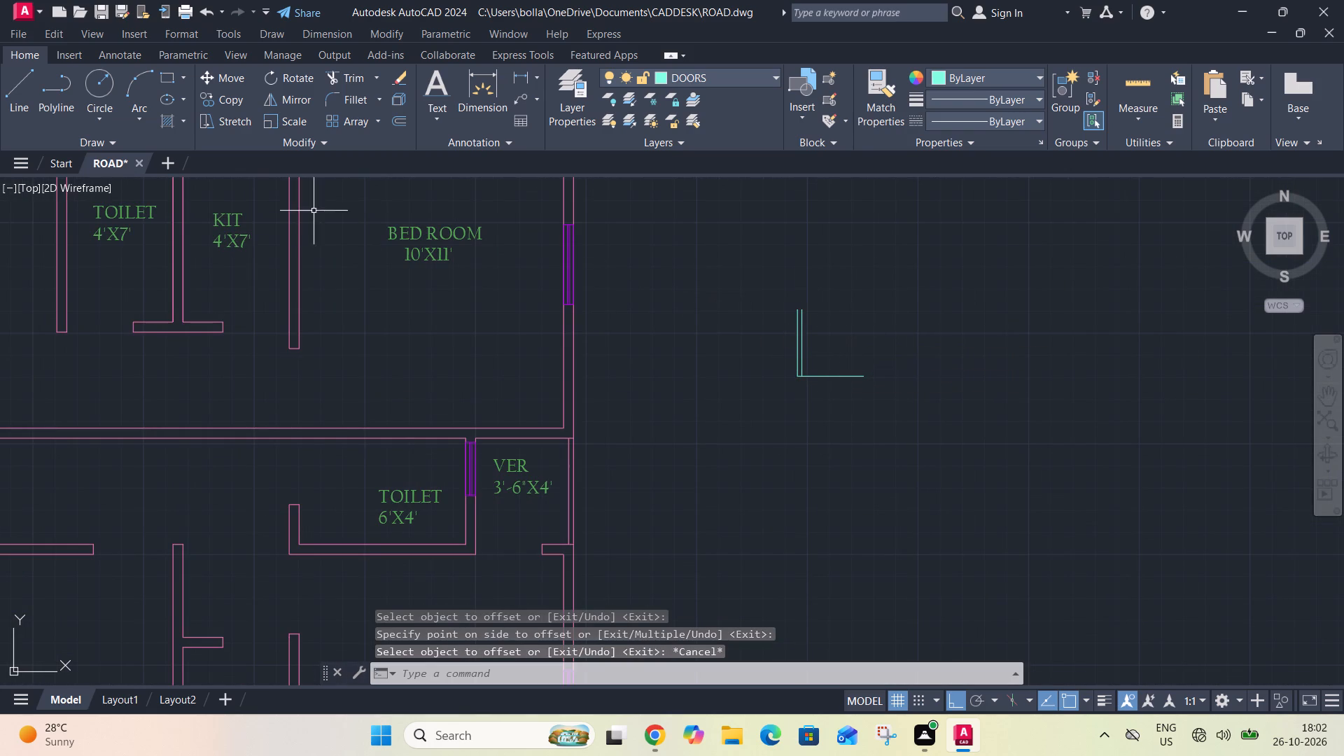
# Draw the door swing as a Start, End, Direction arc from the leaf's upper end to the horizontal line's east end.
pyautogui.click(145, 127)
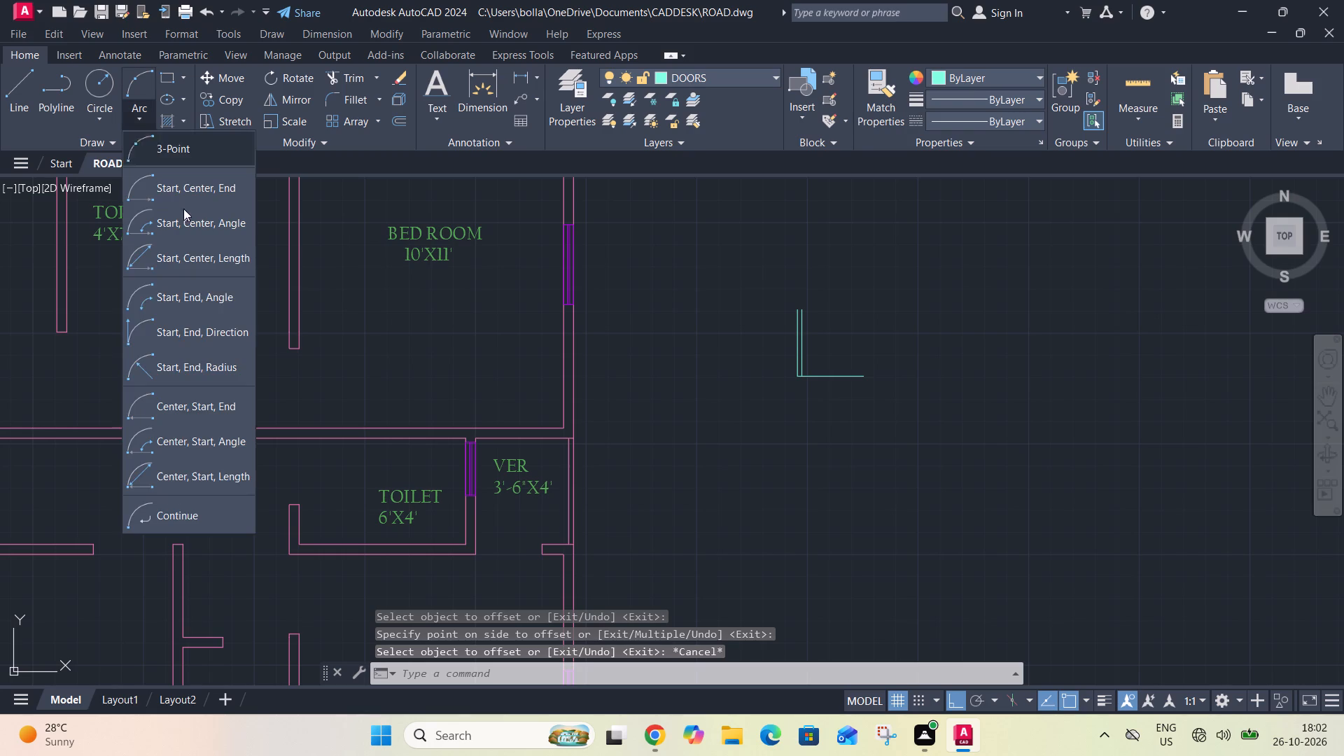
pyautogui.click(216, 328)
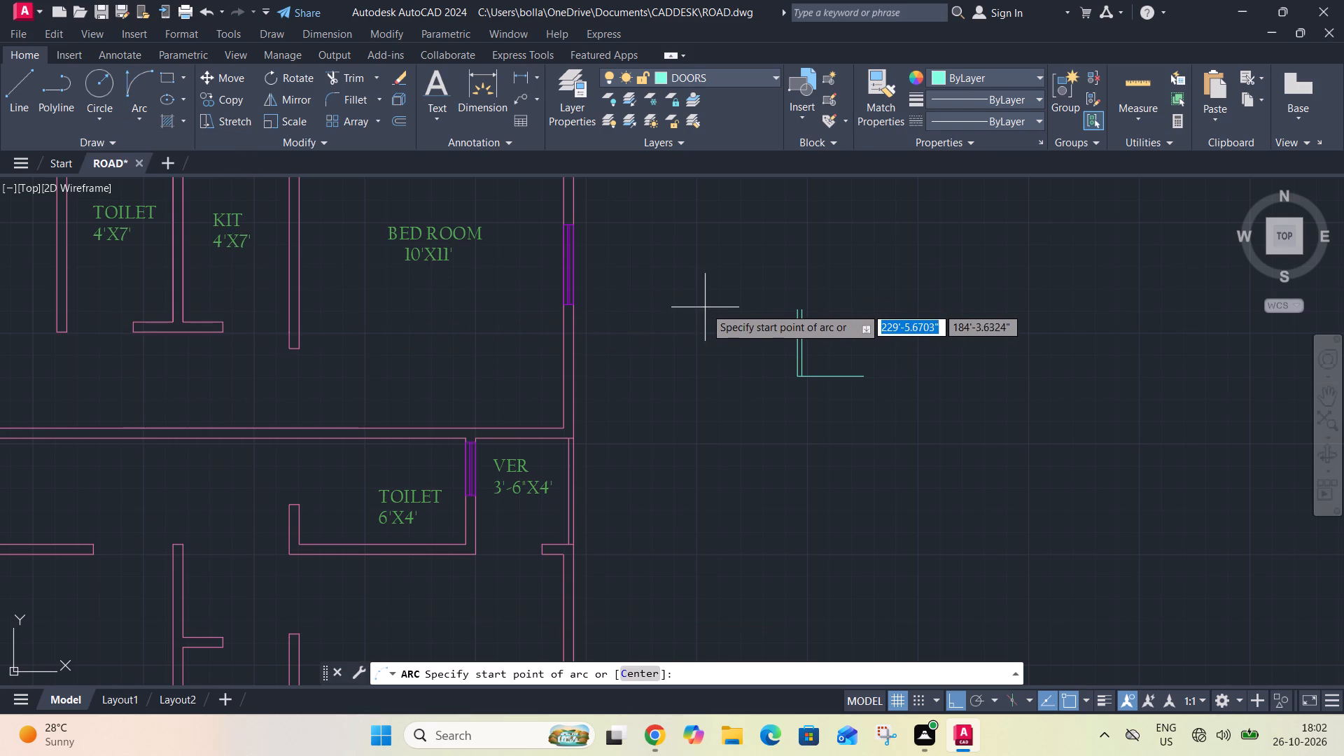
pyautogui.scroll(2, 793, 309)
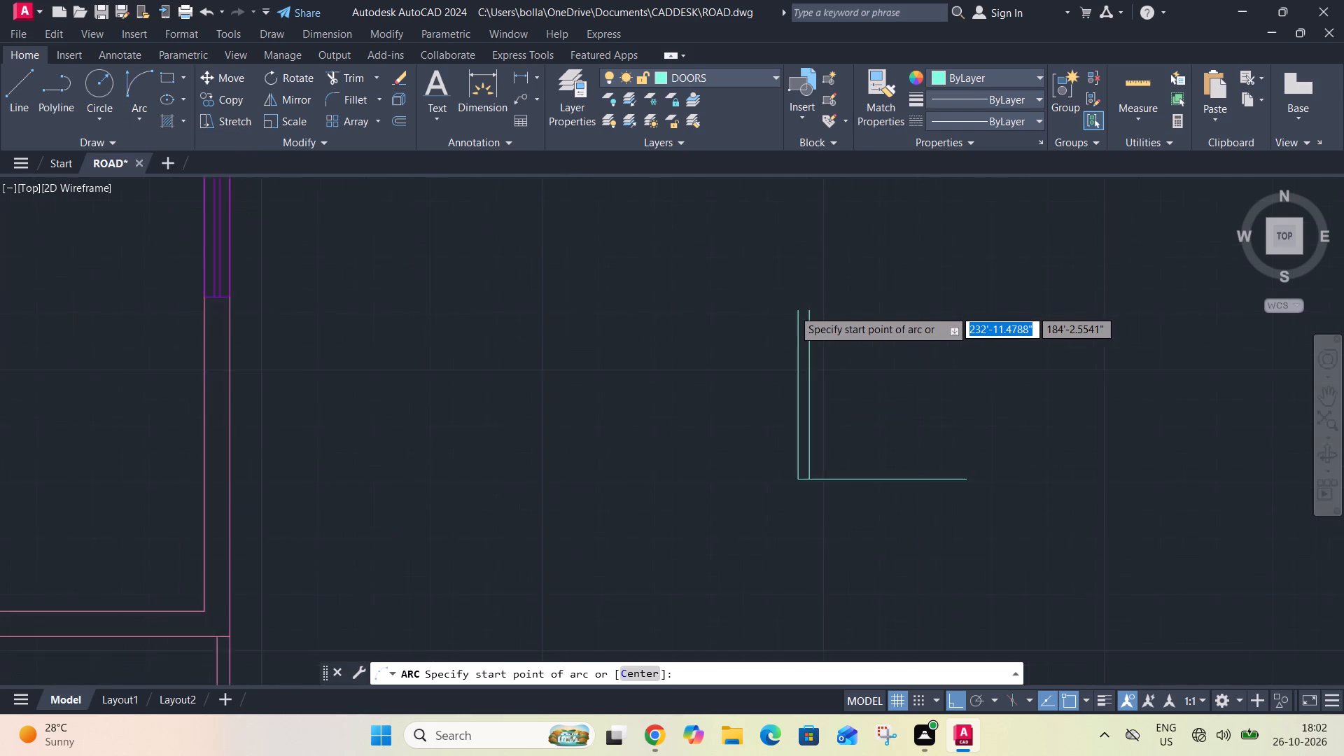
pyautogui.scroll(1, 793, 309)
pyautogui.click(796, 312)
pyautogui.scroll(-2, 919, 384)
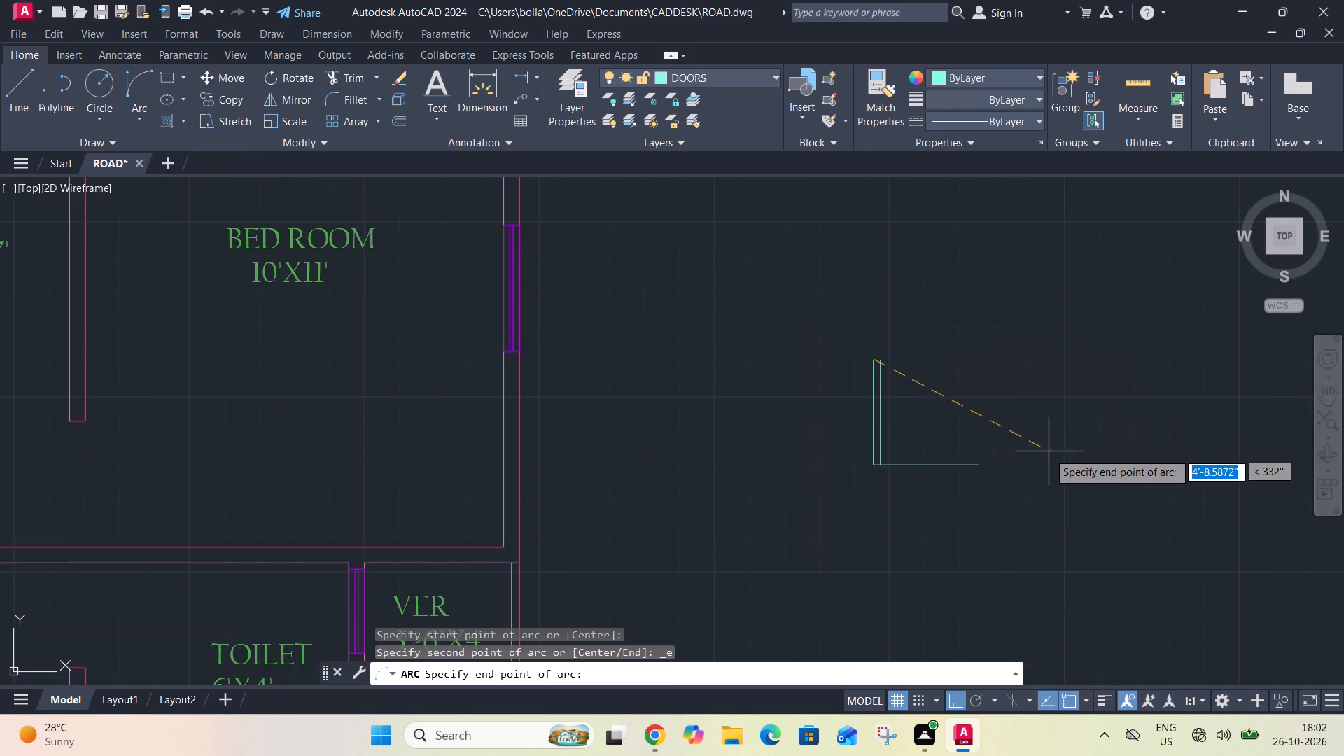
pyautogui.click(983, 465)
pyautogui.click(1001, 425)
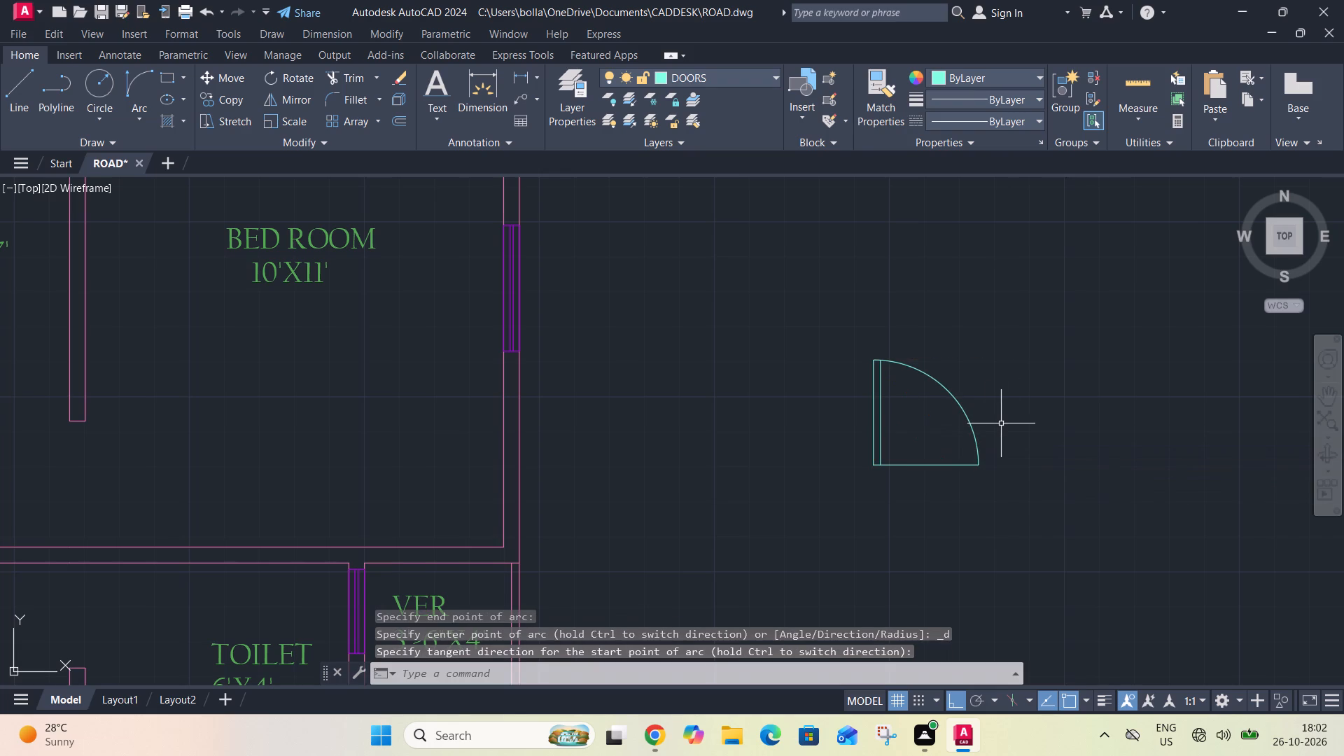
# Trim the short end of the offset leaf line that projects above the swing arc.
pyautogui.write('TR')
pyautogui.press('space')
pyautogui.scroll(4, 897, 360)
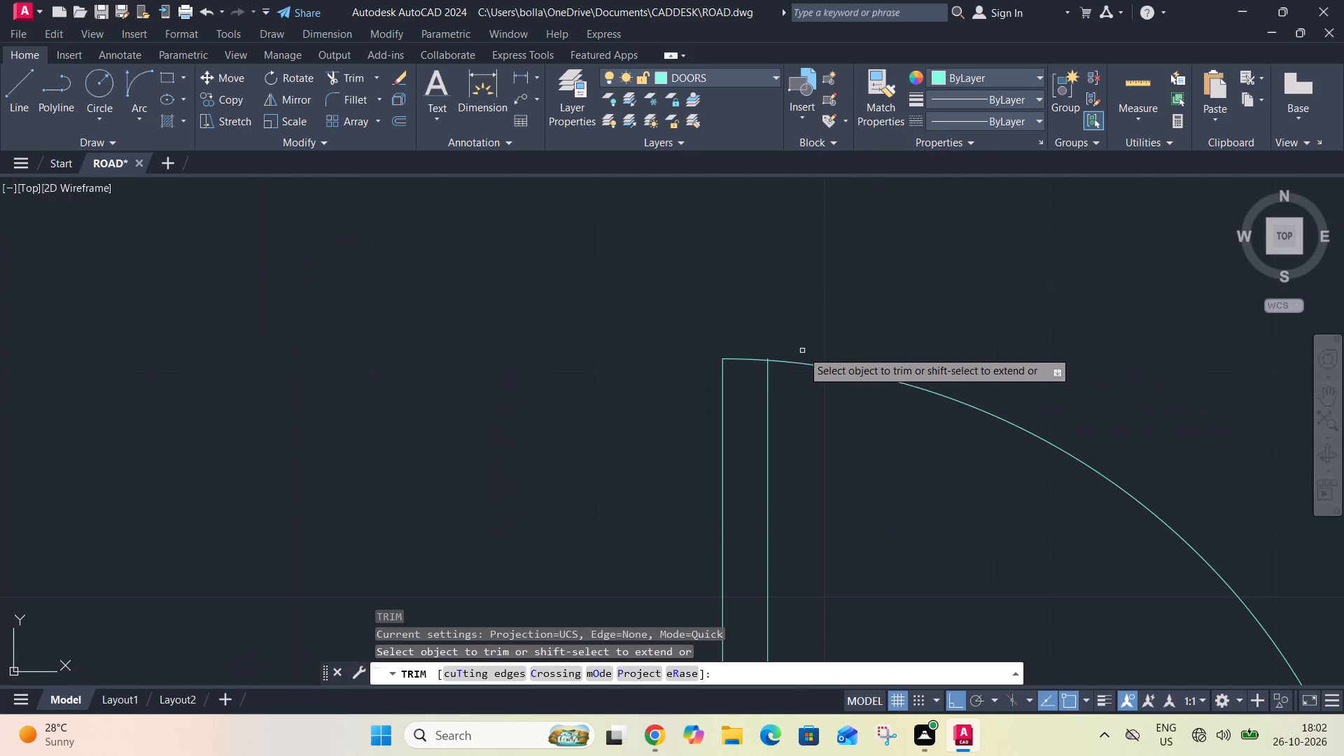
pyautogui.scroll(3, 759, 356)
pyautogui.click(787, 368)
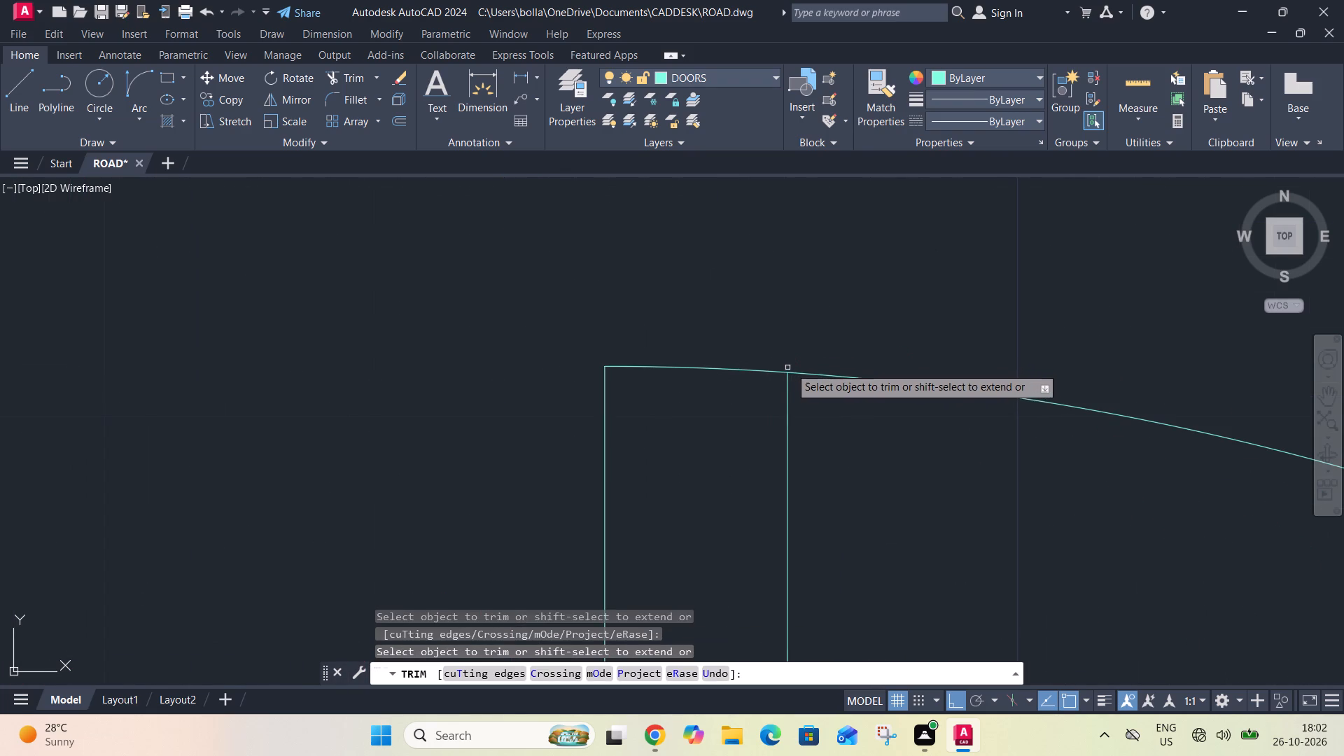
pyautogui.press('Escape')
# Multiple-copy the door from its base line's midpoint into the east 10'X11' bedroom, just south of the east 4'X7' kitchen, and into the adjacent toilet.
pyautogui.scroll(-4, 787, 349)
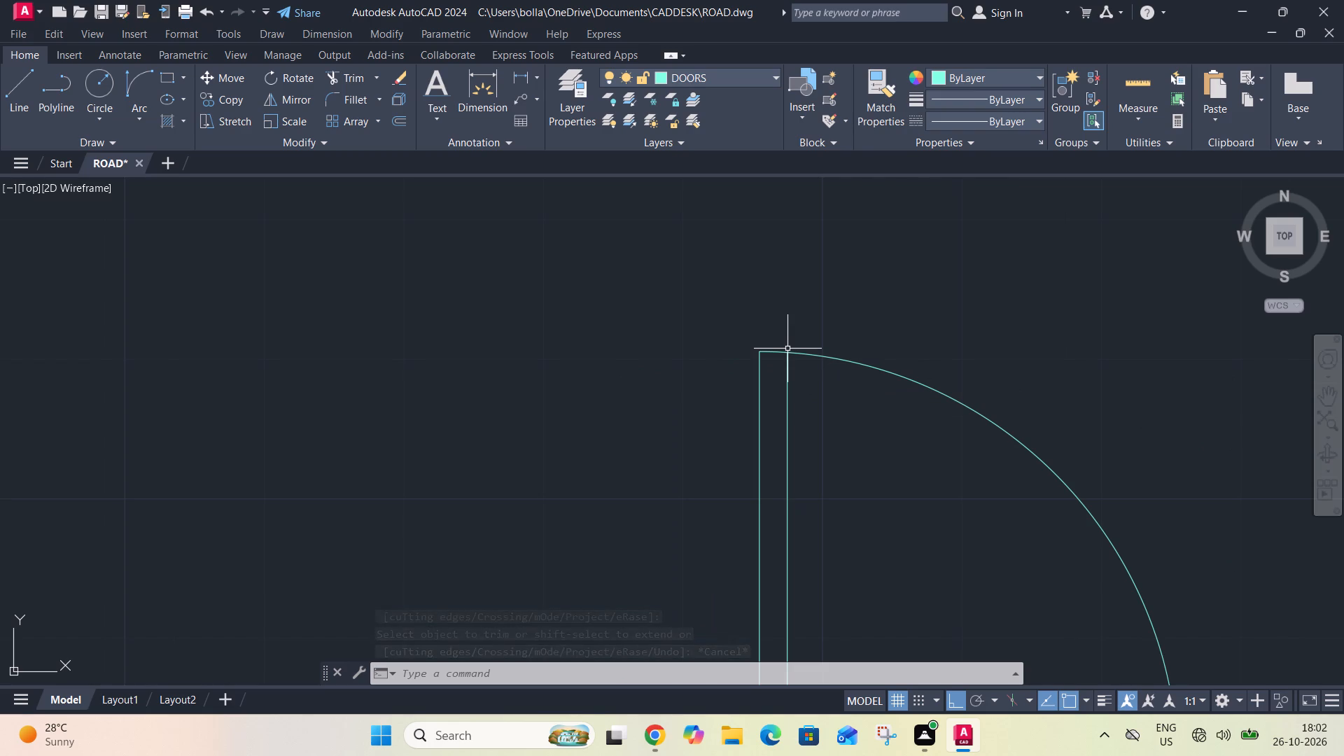
pyautogui.scroll(-6, 773, 353)
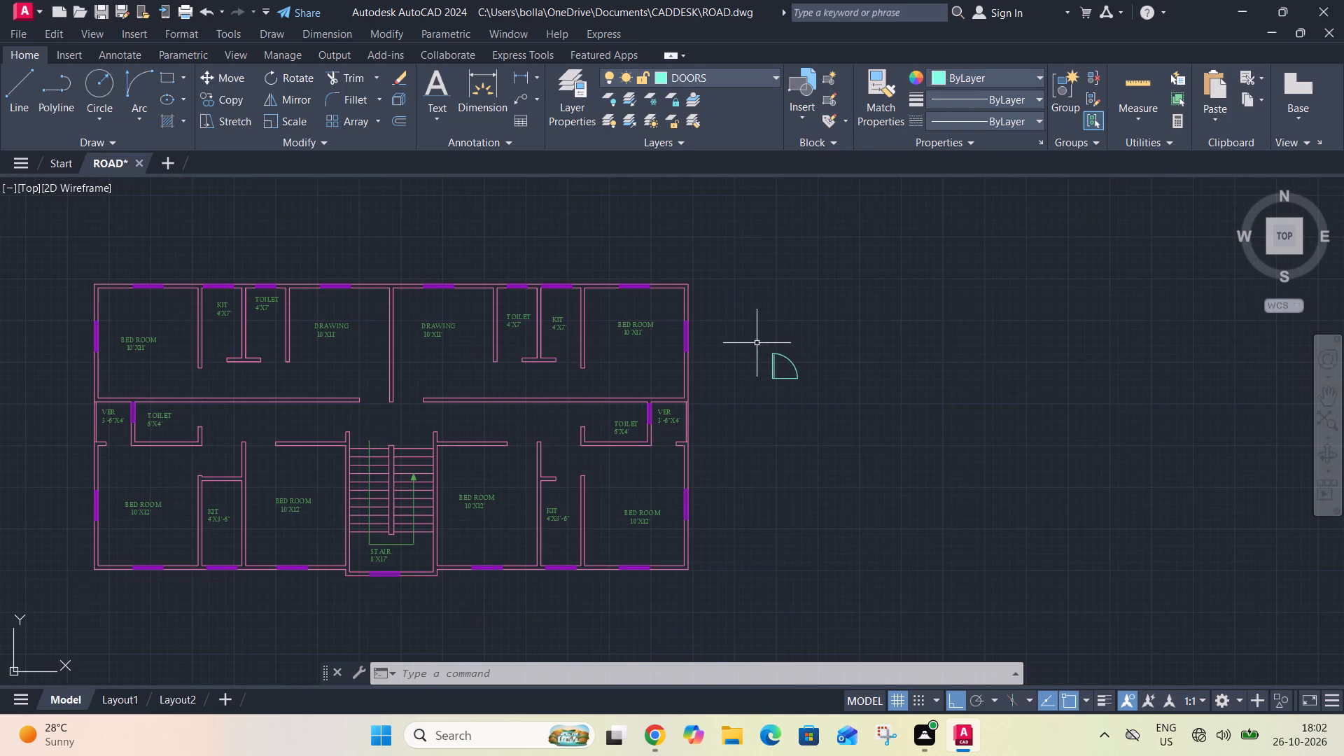
pyautogui.click(756, 342)
pyautogui.click(825, 394)
pyautogui.press('c')
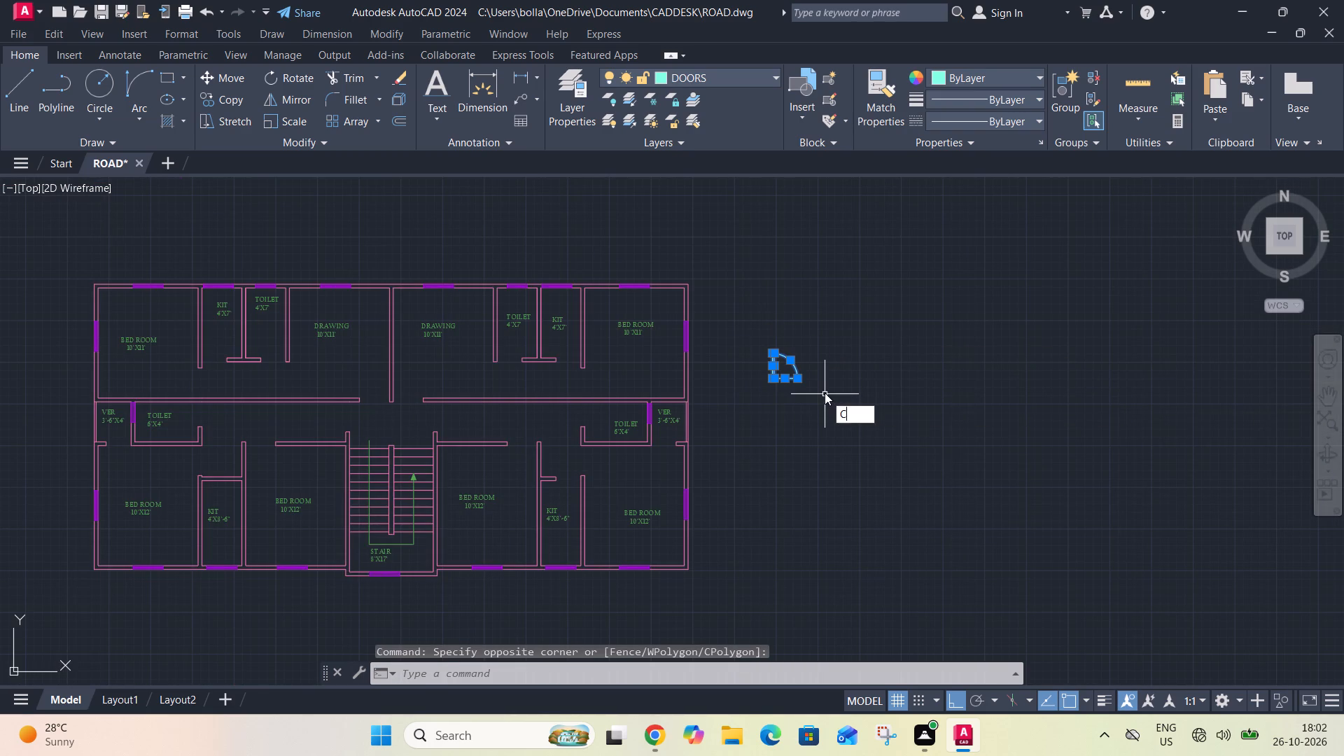
pyautogui.press('o')
pyautogui.press('space')
pyautogui.write('M')
pyautogui.press('space')
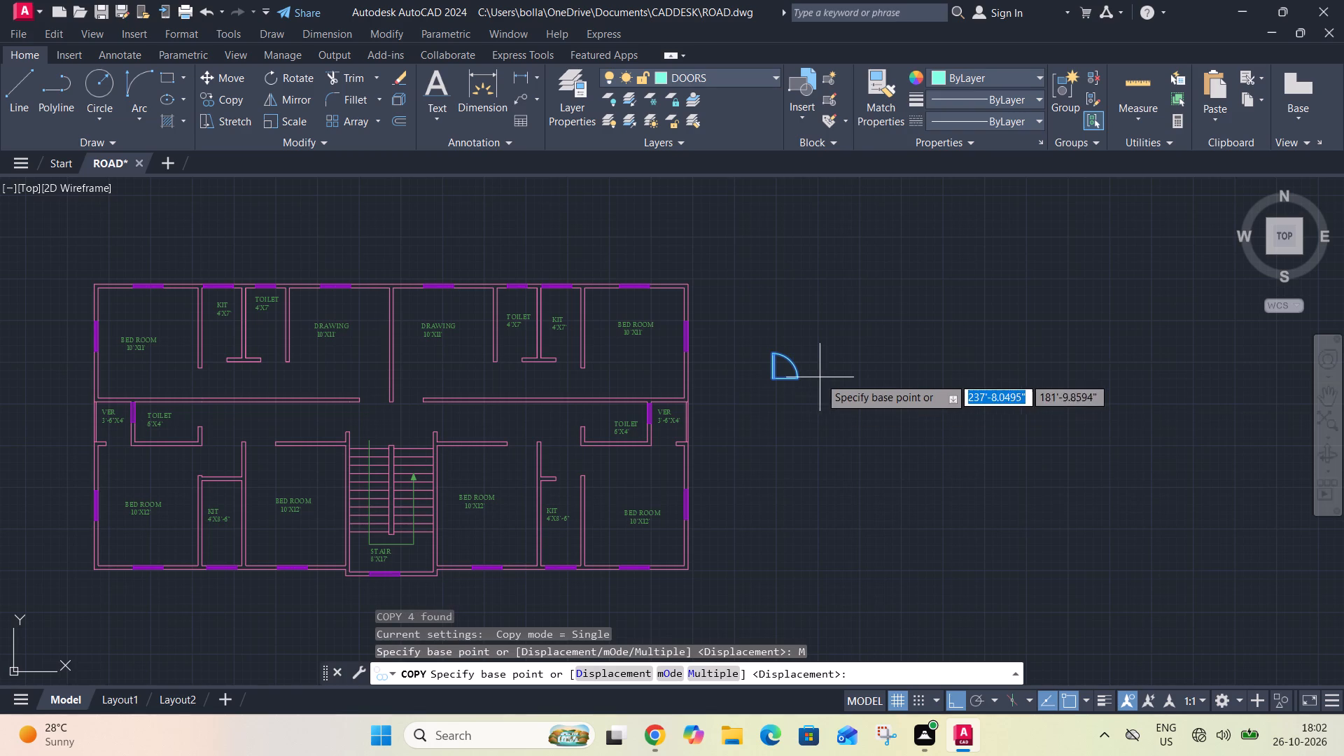
pyautogui.click(783, 375)
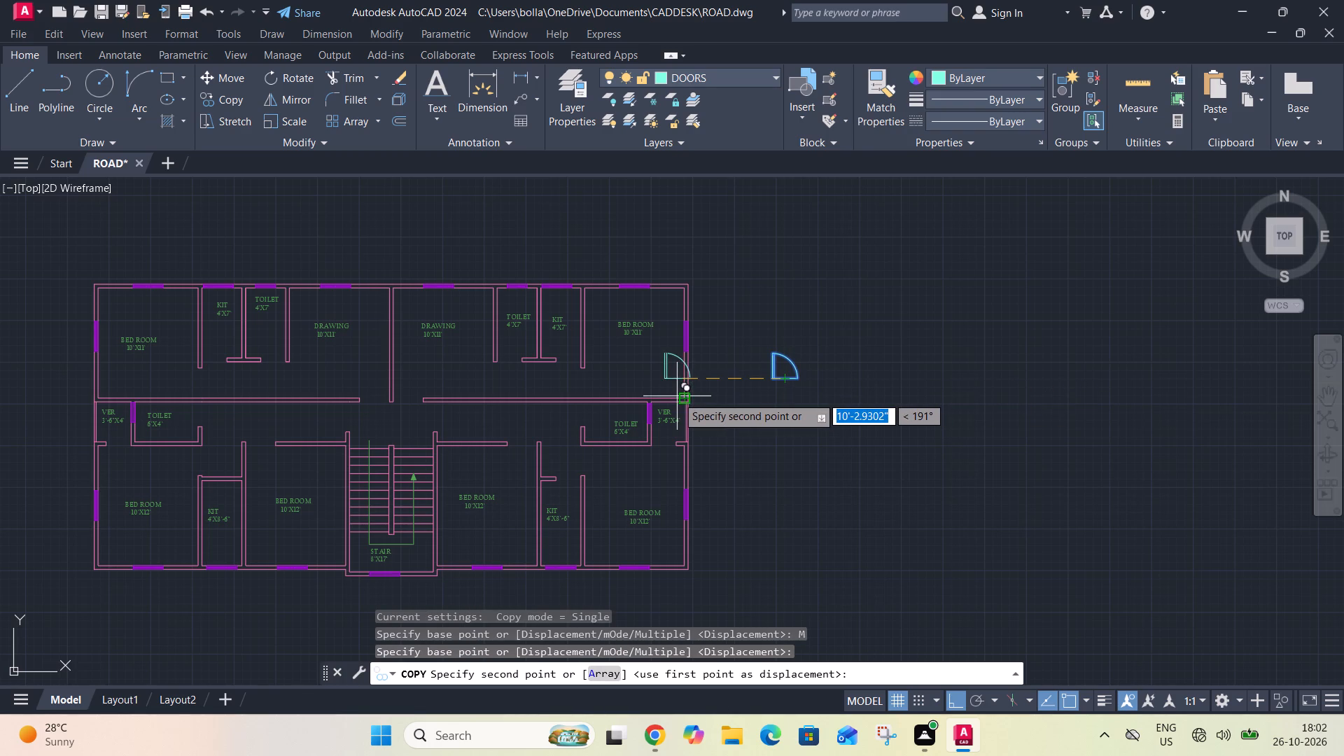
pyautogui.press('F8')
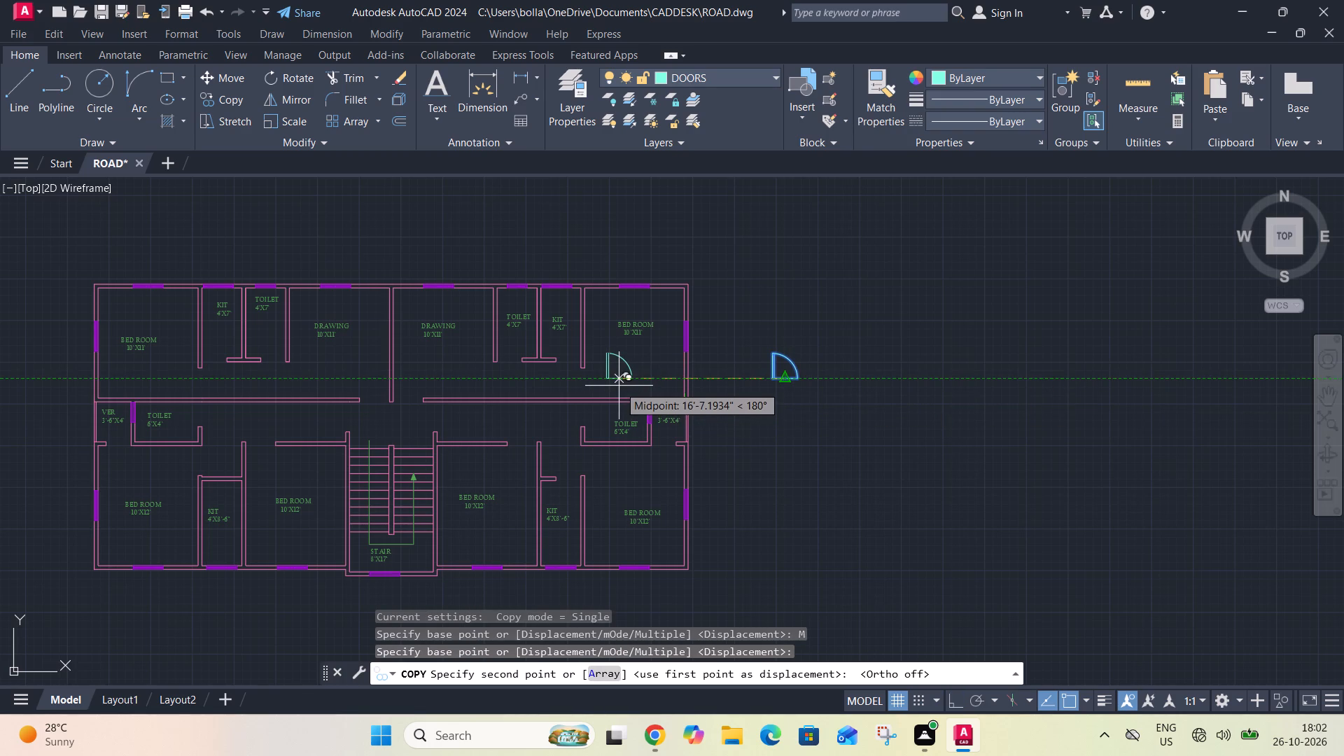
pyautogui.click(624, 370)
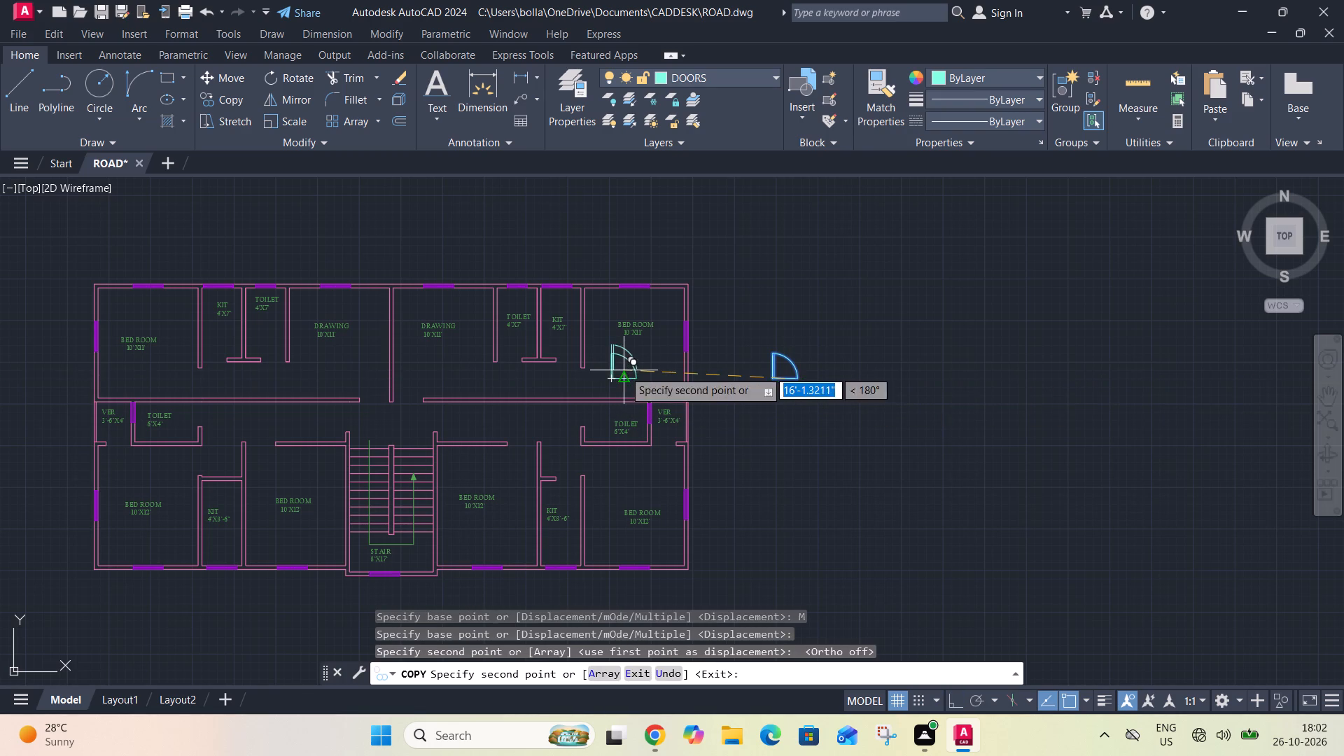
pyautogui.scroll(3, 562, 358)
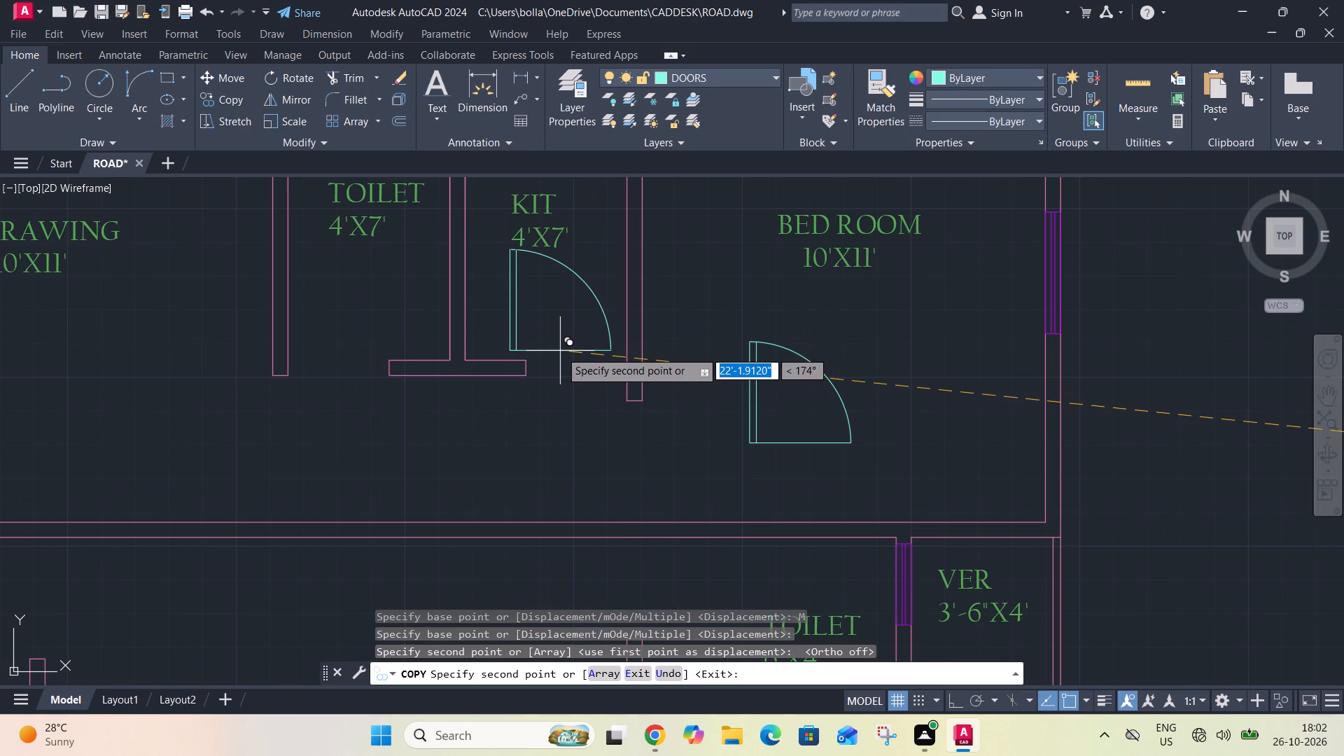
pyautogui.click(526, 489)
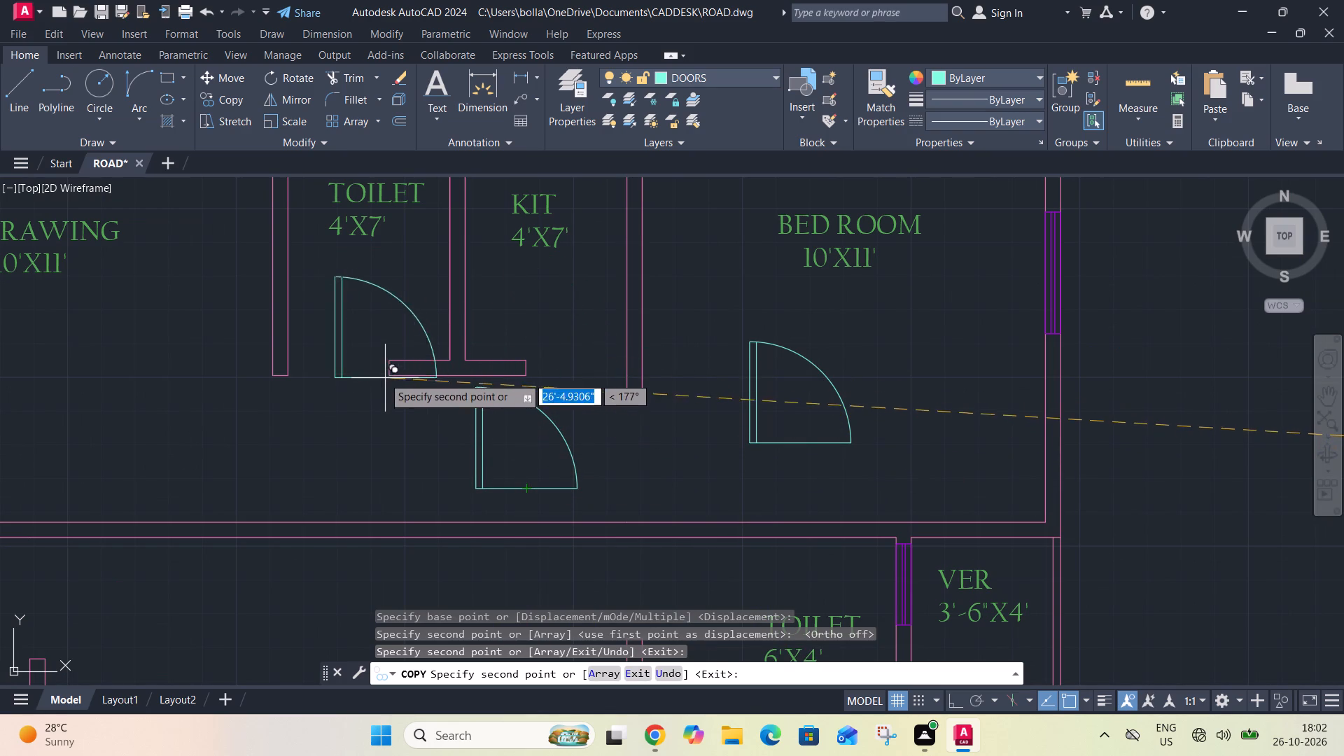
pyautogui.click(356, 343)
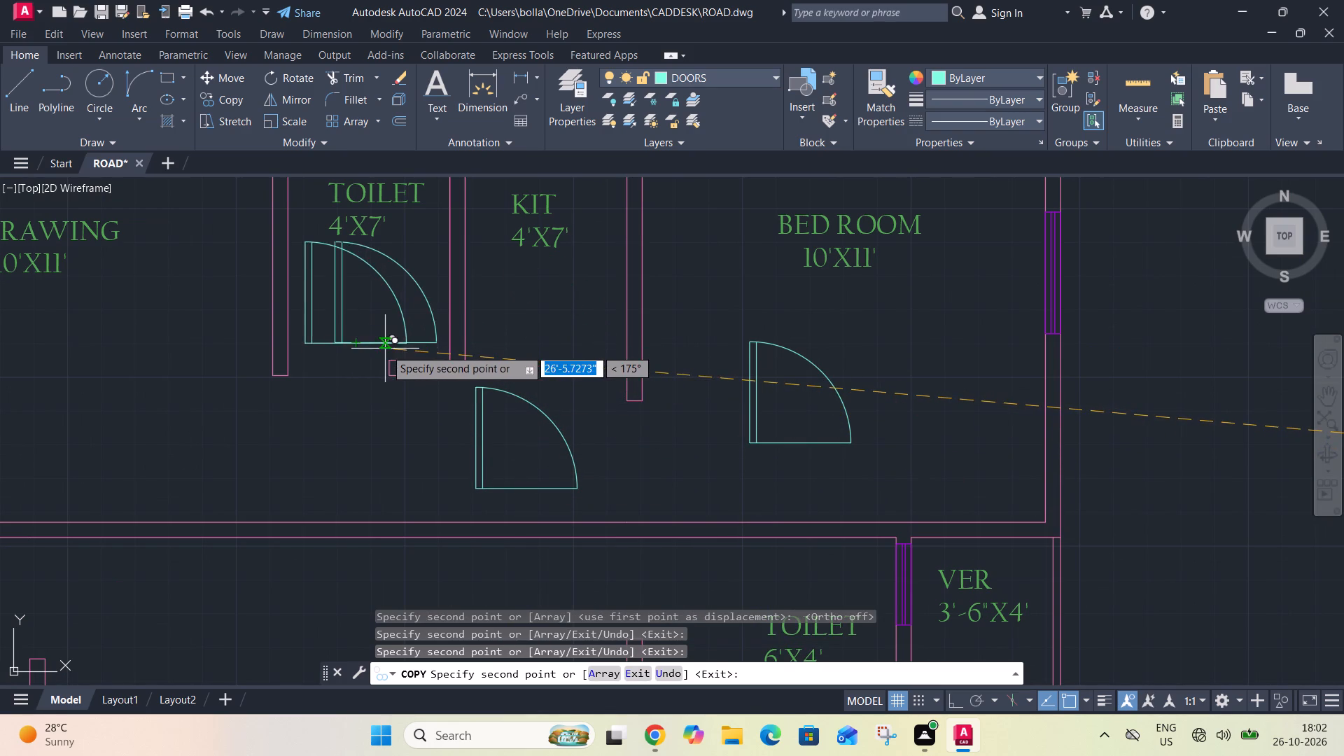
# Place door copies in the two drawing rooms, one on each side of their dividing wall.
pyautogui.scroll(-3, 402, 346)
pyautogui.moveTo(359, 359); pyautogui.dragTo(543, 325, button='middle')
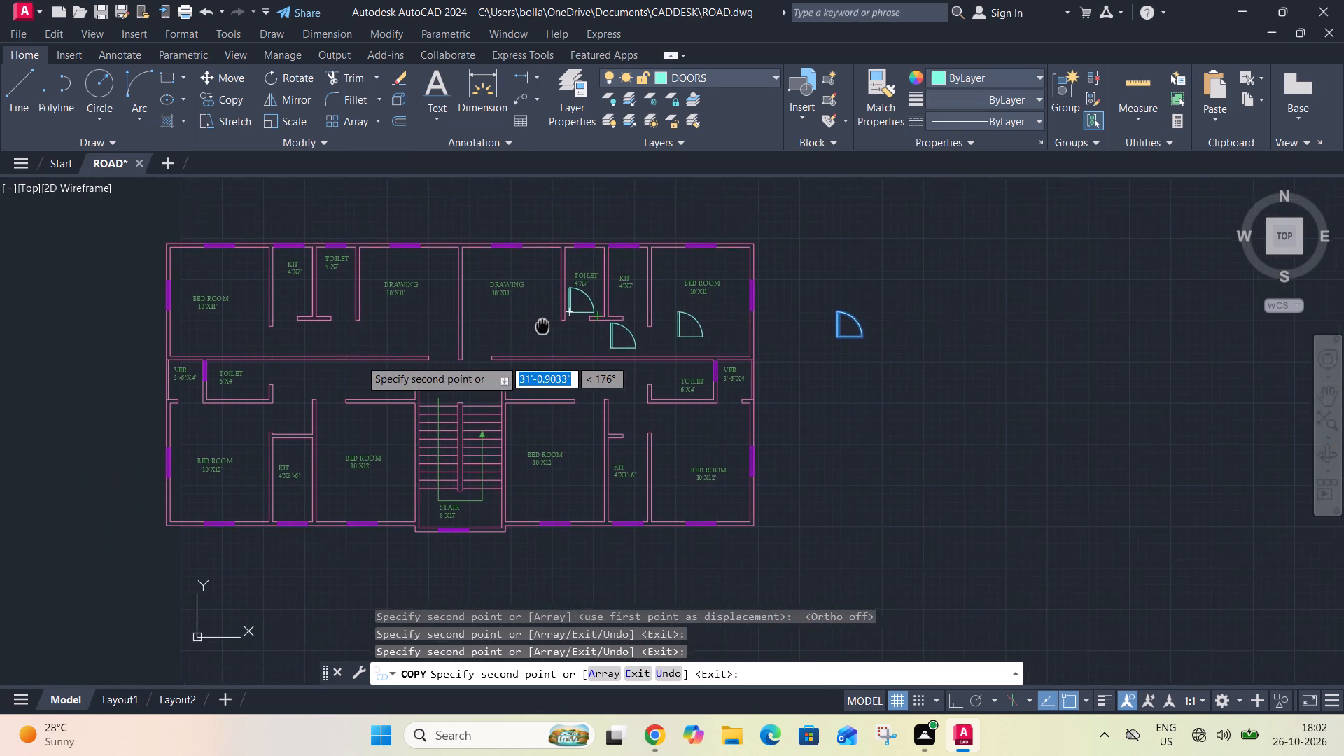
pyautogui.moveTo(543, 325); pyautogui.dragTo(547, 324, button='middle')
pyautogui.scroll(3, 519, 335)
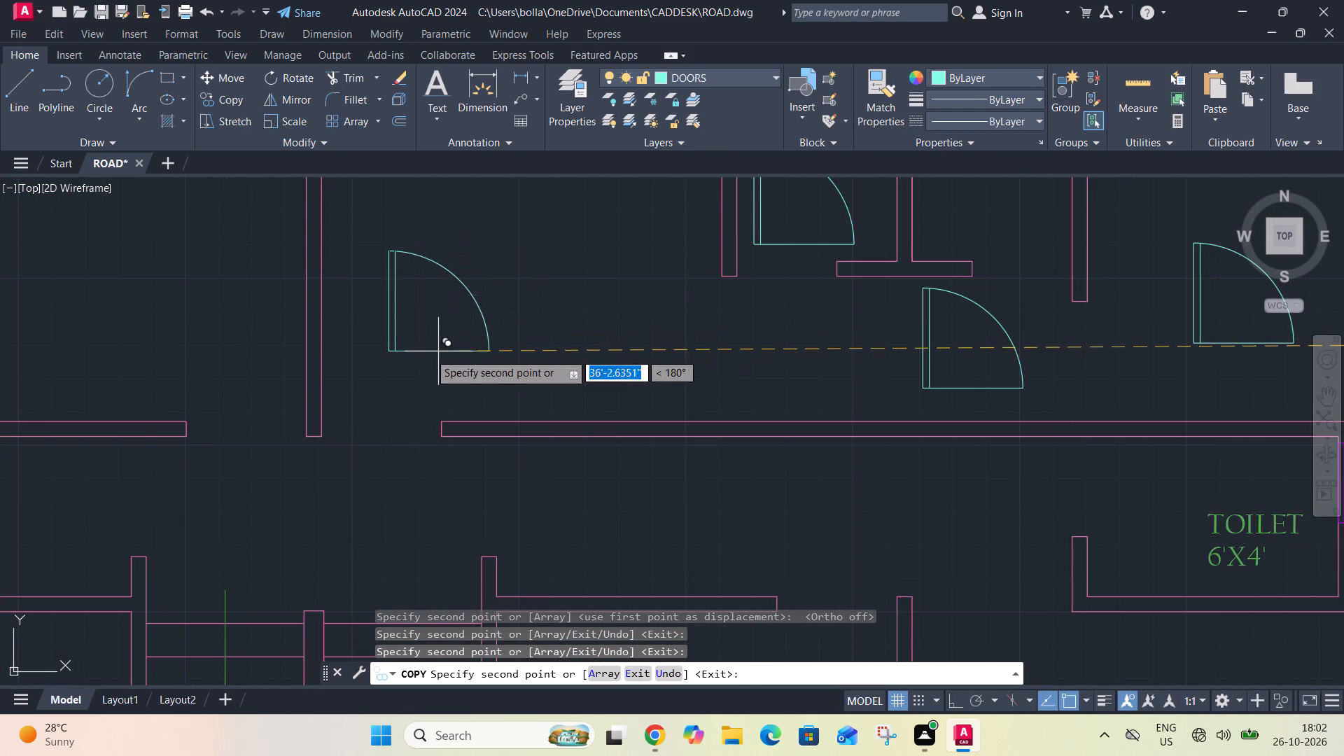
pyautogui.click(423, 351)
pyautogui.moveTo(525, 312); pyautogui.dragTo(744, 353, button='middle')
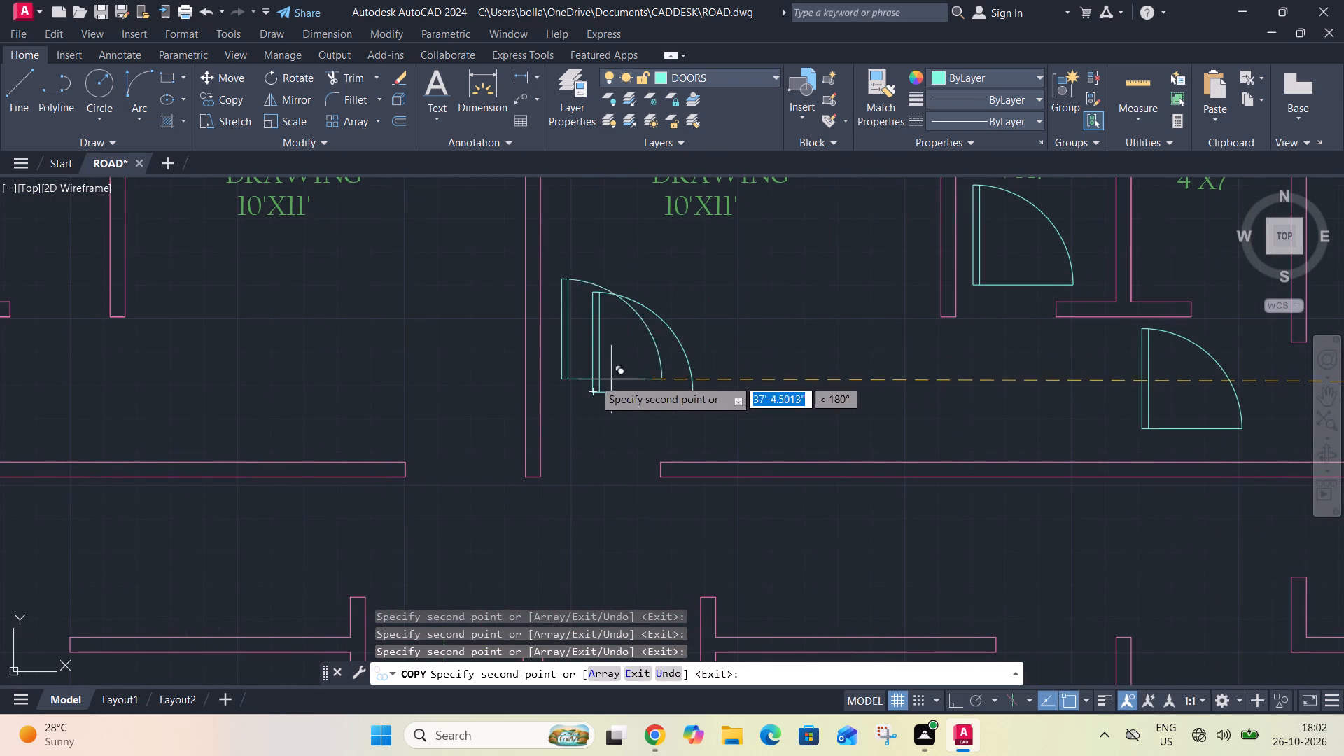
pyautogui.click(462, 382)
# Place door copies in the west 4'X7' toilet, the adjacent 4'X7' kitchen and the west 10'X11' bedroom.
pyautogui.scroll(-3, 668, 353)
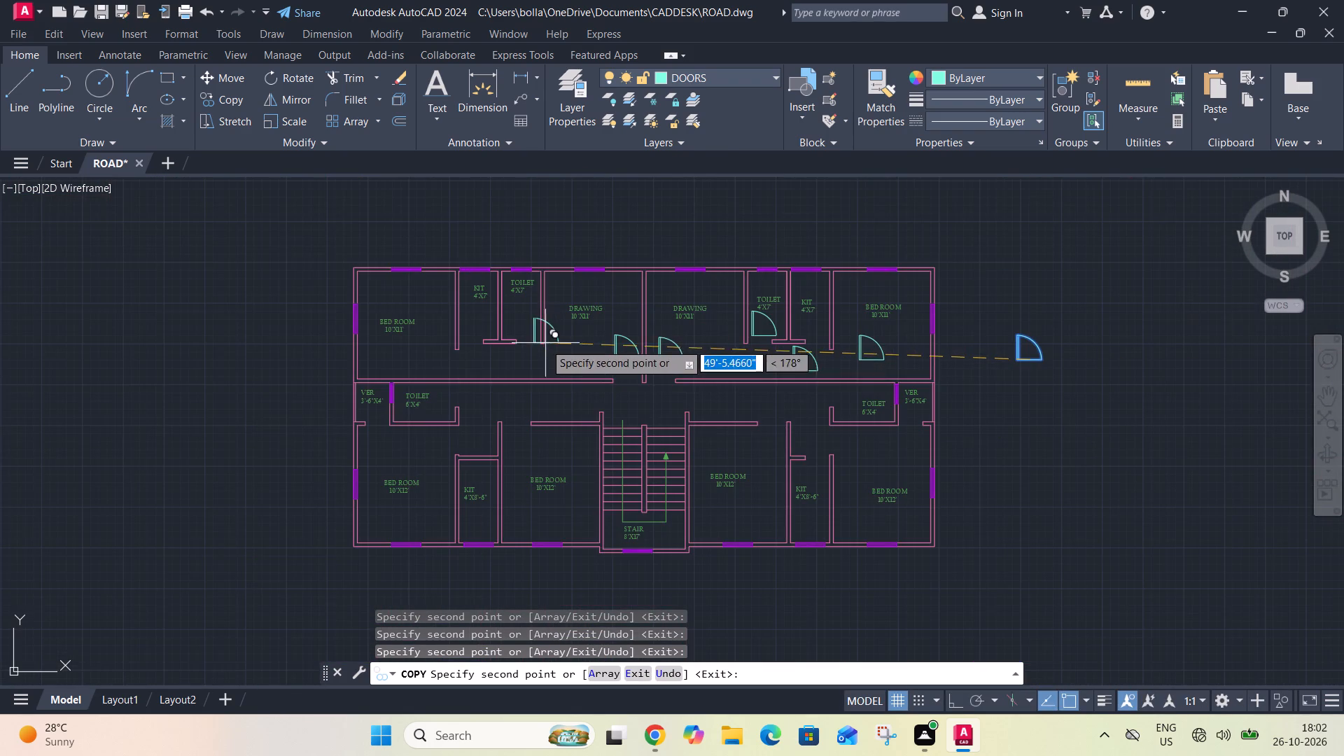
pyautogui.scroll(2, 521, 334)
pyautogui.click(521, 311)
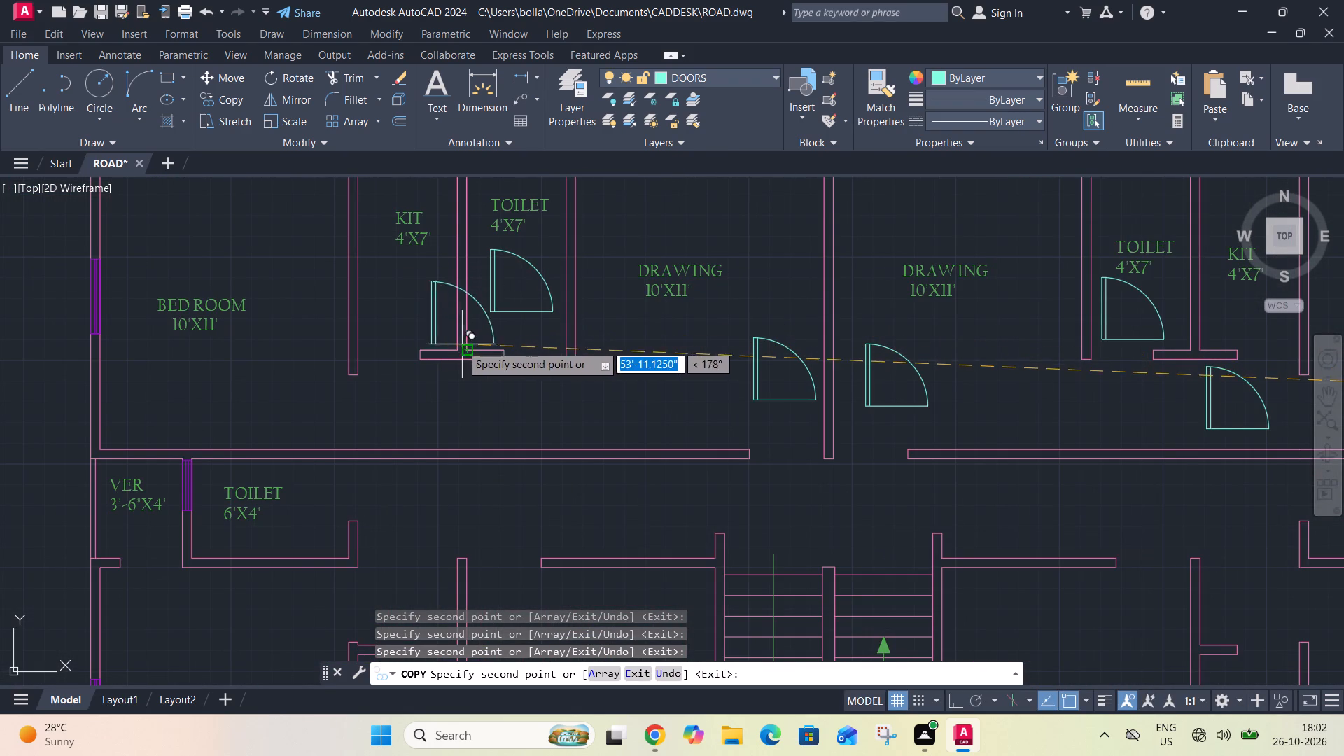
pyautogui.moveTo(460, 344); pyautogui.dragTo(708, 353, button='middle')
pyautogui.click(649, 336)
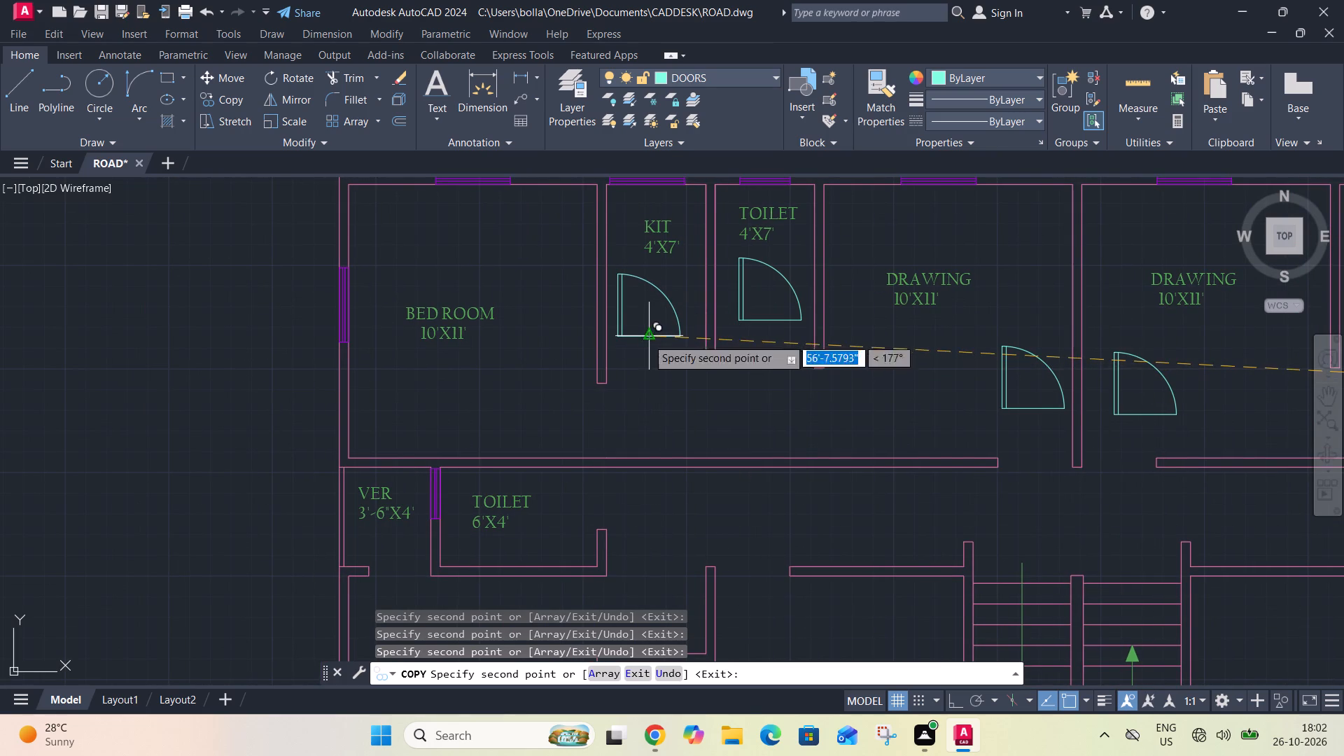
pyautogui.click(540, 421)
# Place door copies just east of the west 6'X4' toilet, south of the west verandah, and south of that toilet in the 10'X12' bedroom.
pyautogui.scroll(-1, 557, 398)
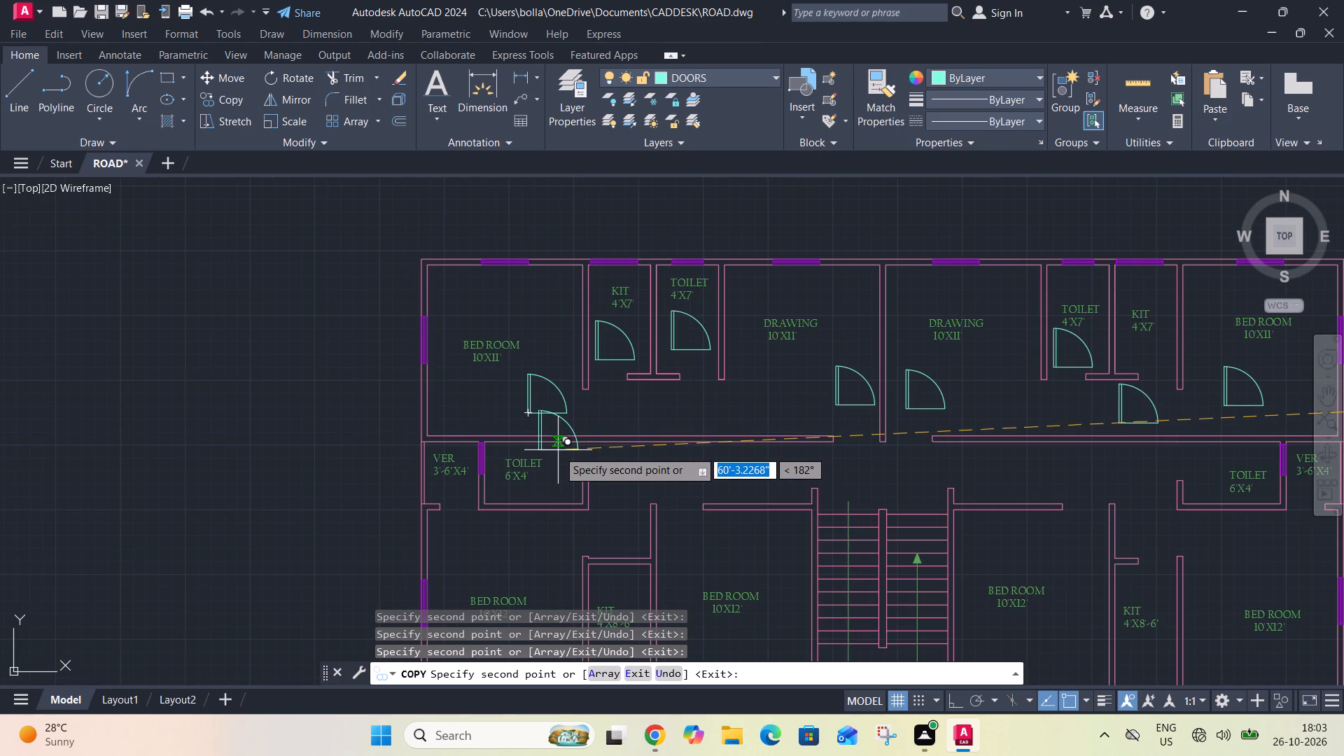
pyautogui.scroll(2, 557, 461)
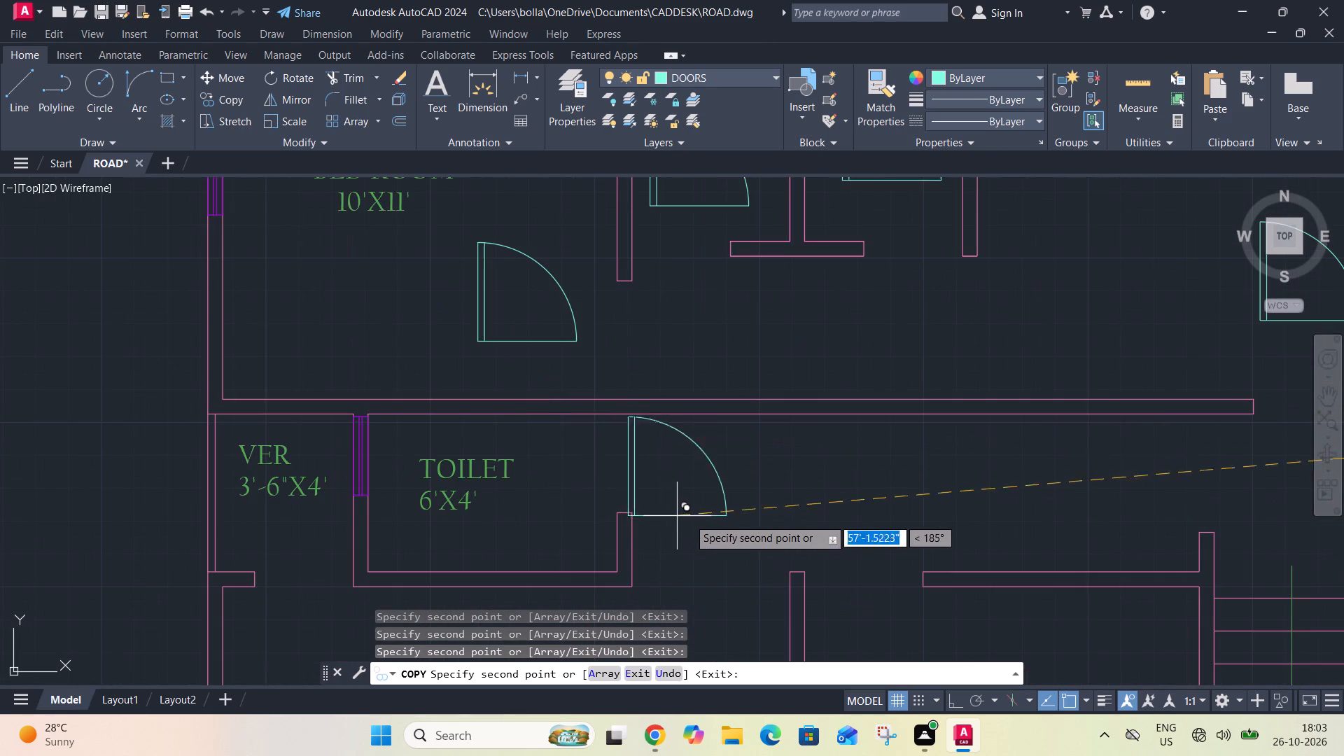
pyautogui.click(698, 520)
pyautogui.scroll(-2, 672, 477)
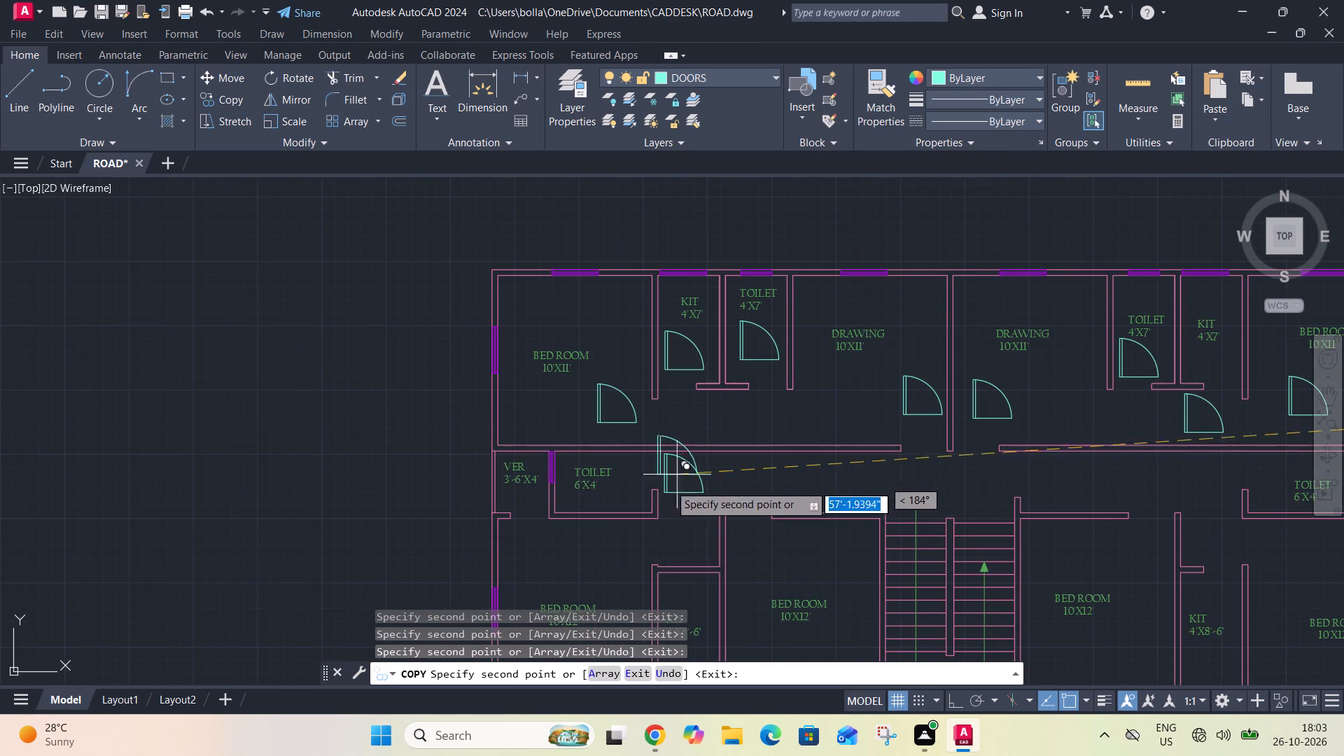
pyautogui.scroll(2, 531, 552)
pyautogui.click(535, 561)
pyautogui.scroll(-3, 559, 528)
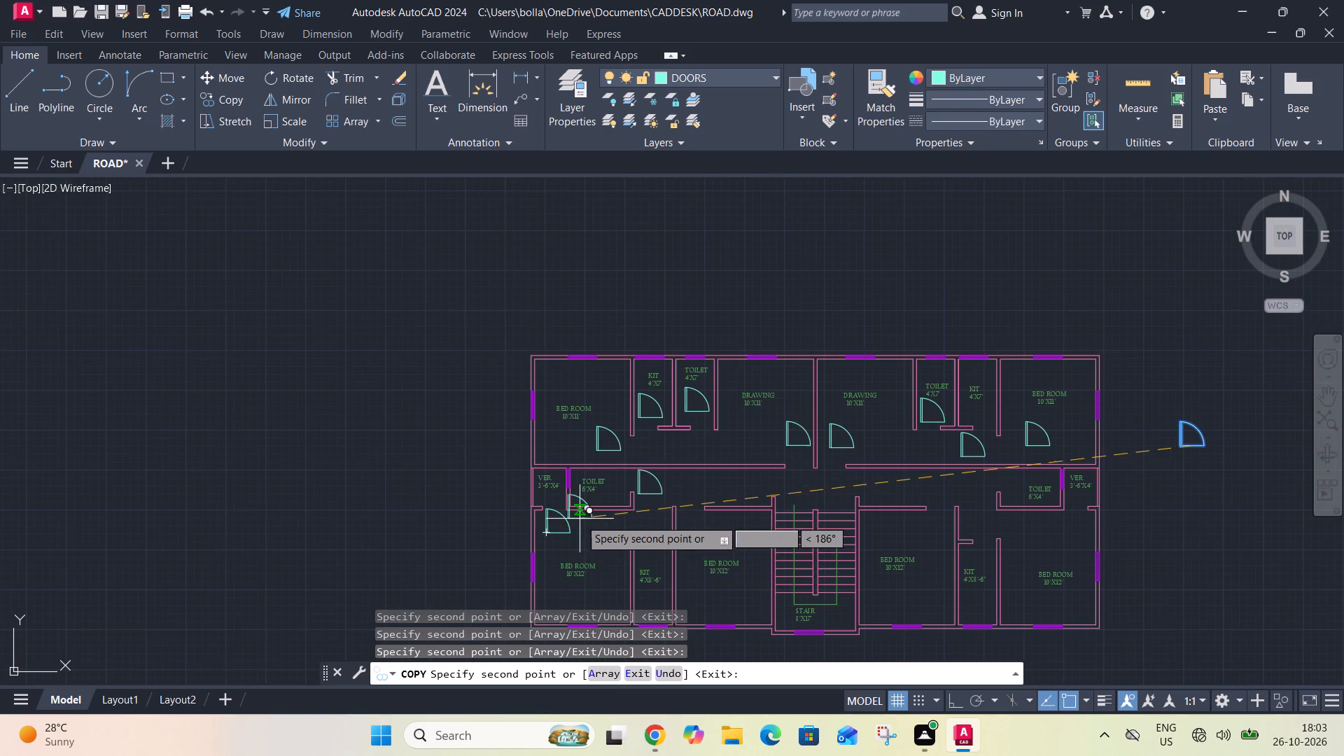
pyautogui.scroll(3, 618, 532)
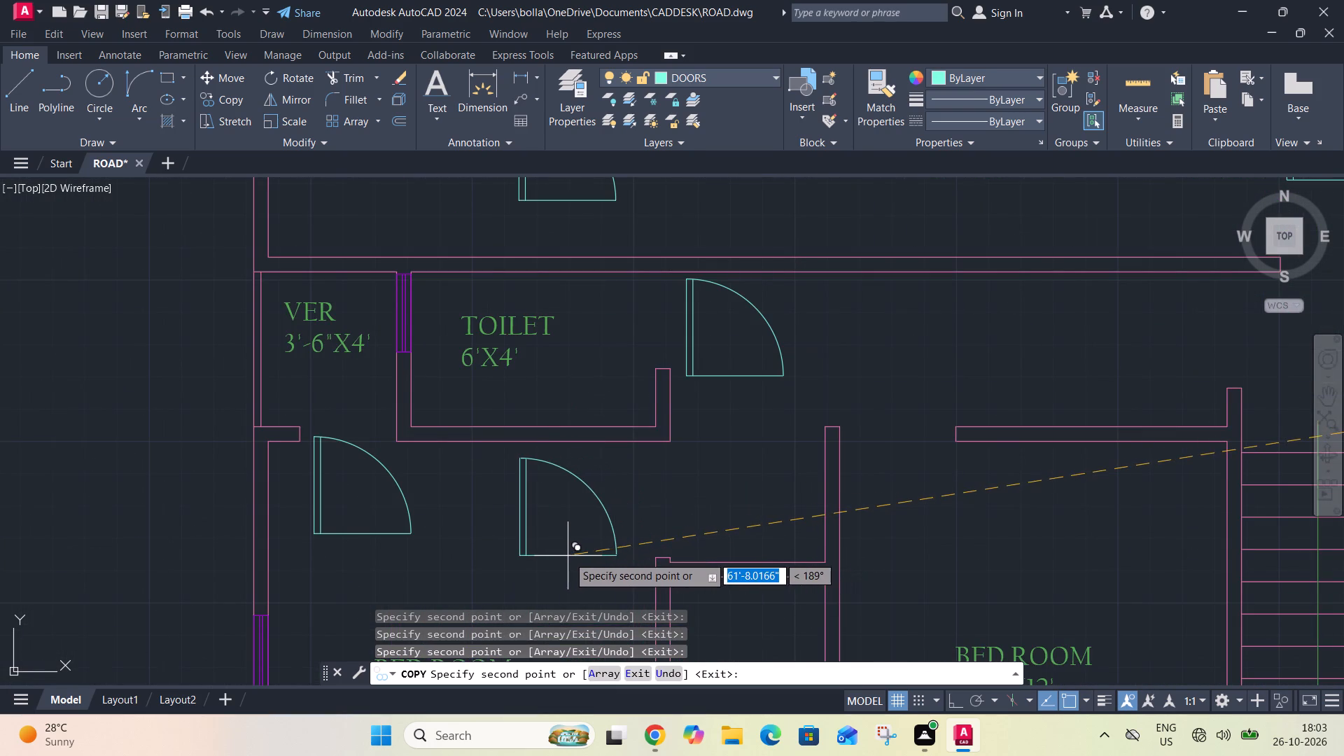
pyautogui.click(568, 555)
# Place door copies in the corridor north of the two inner 10'X12' bedrooms, one on each side of the stair.
pyautogui.scroll(-2, 612, 526)
pyautogui.scroll(1, 718, 477)
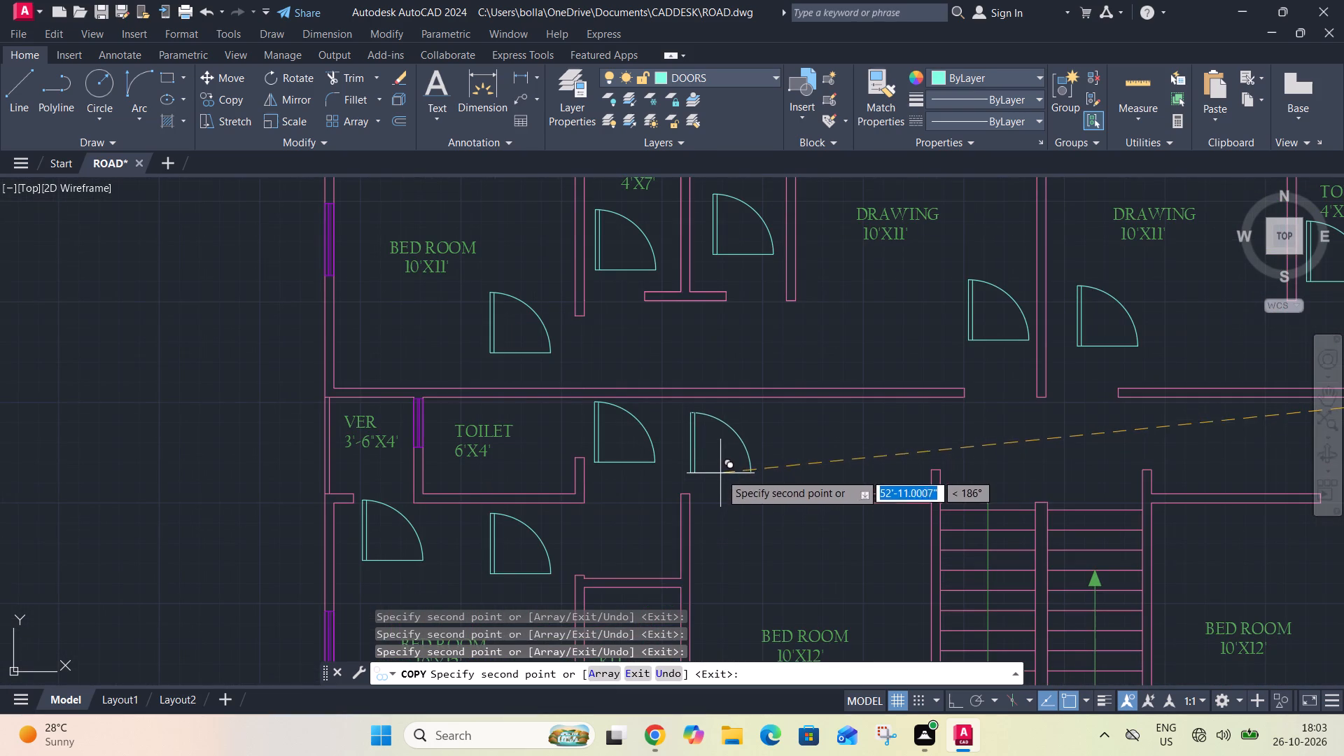
pyautogui.click(722, 470)
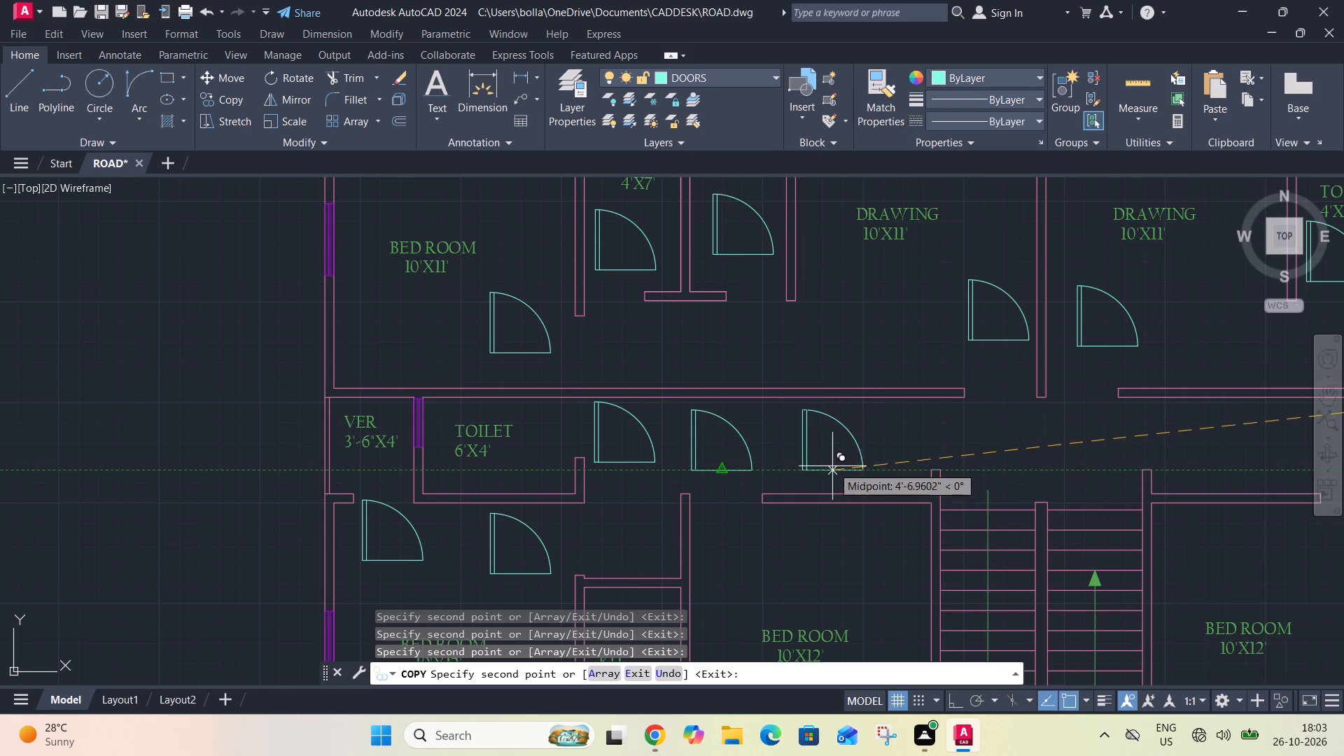
pyautogui.scroll(-1, 832, 465)
pyautogui.moveTo(847, 467); pyautogui.dragTo(642, 442, button='middle')
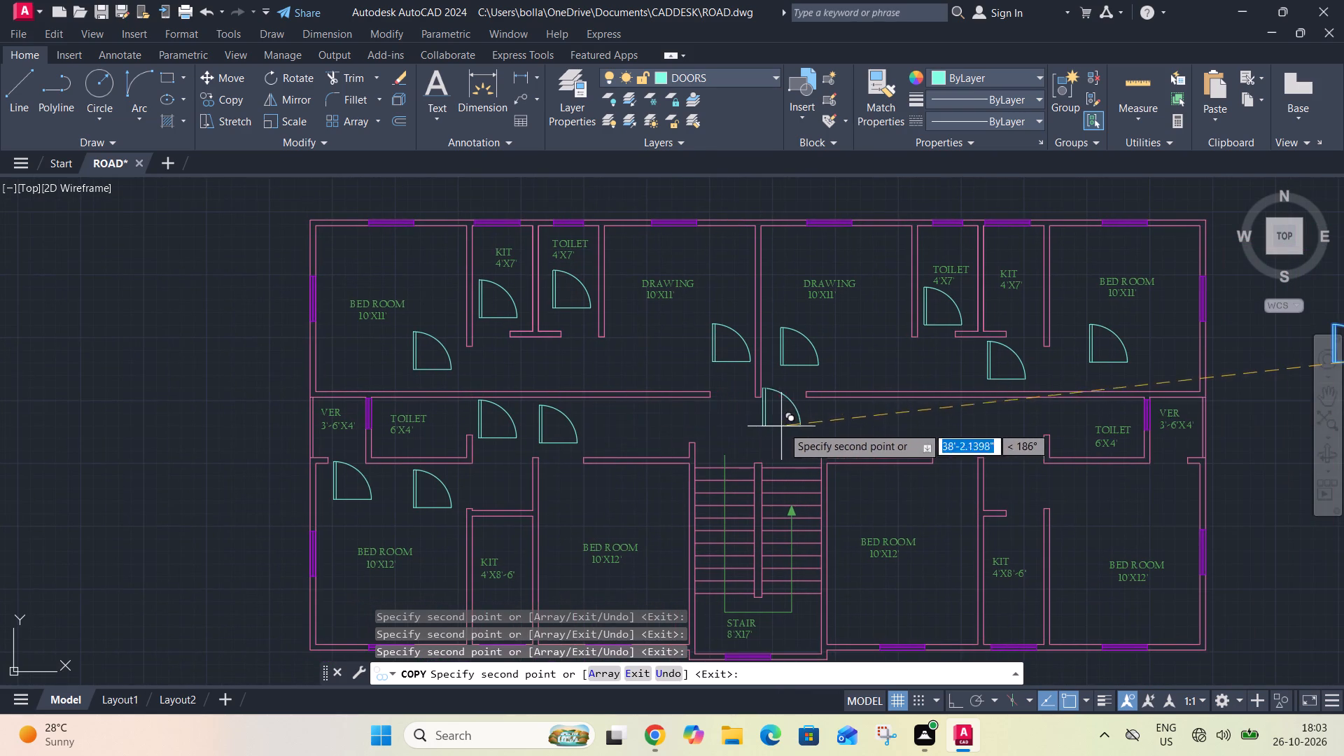
pyautogui.scroll(1, 836, 434)
pyautogui.click(857, 437)
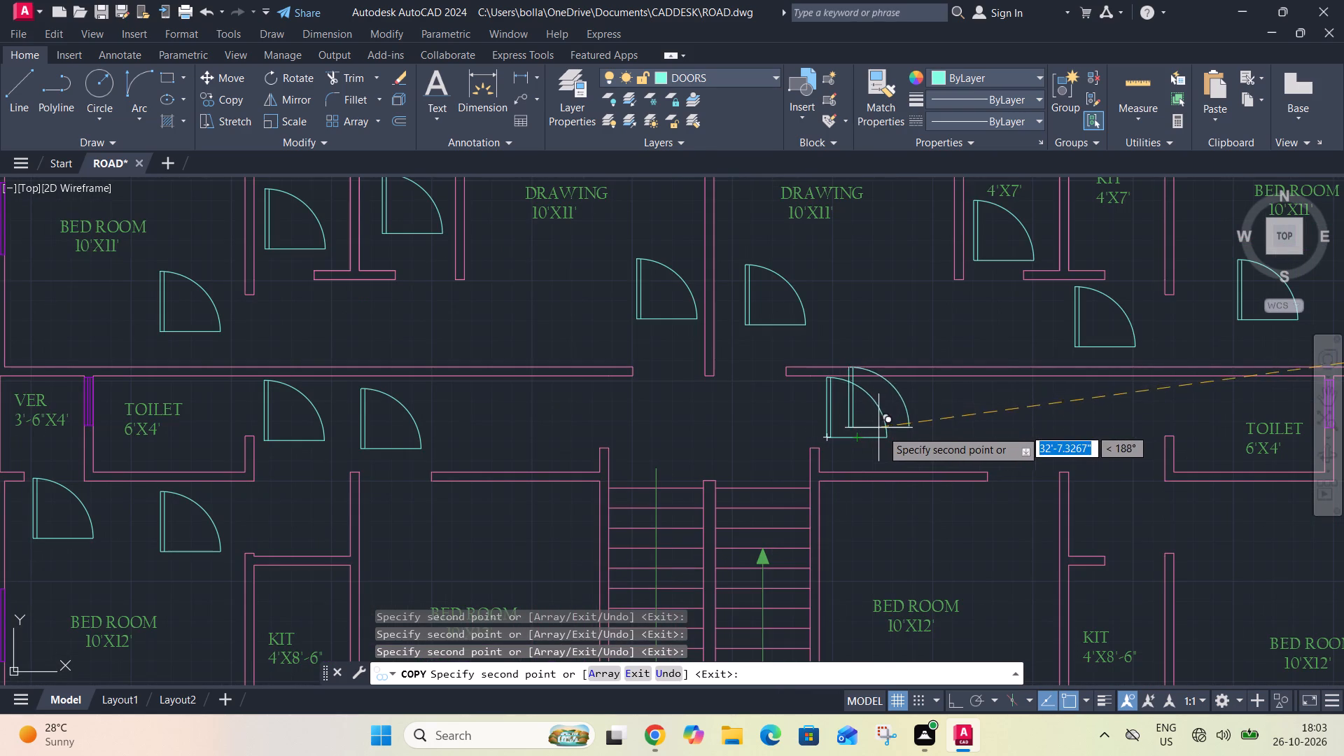
# Place door copies in the inner east 10'X12' bedroom, the east 4'X8'-6" kitchen and the outer east 10'X12' bedroom.
pyautogui.scroll(-2, 891, 432)
pyautogui.moveTo(888, 431); pyautogui.dragTo(674, 383, button='middle')
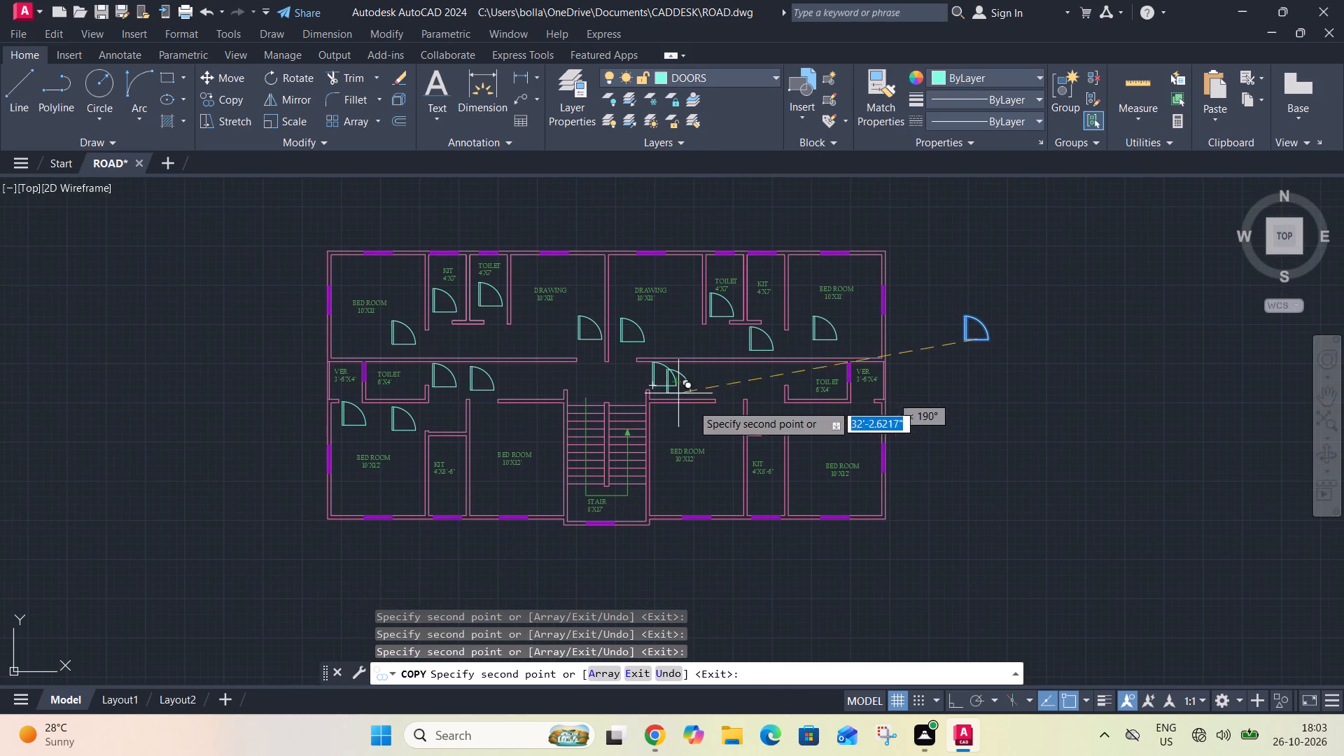
pyautogui.scroll(2, 724, 442)
pyautogui.click(703, 437)
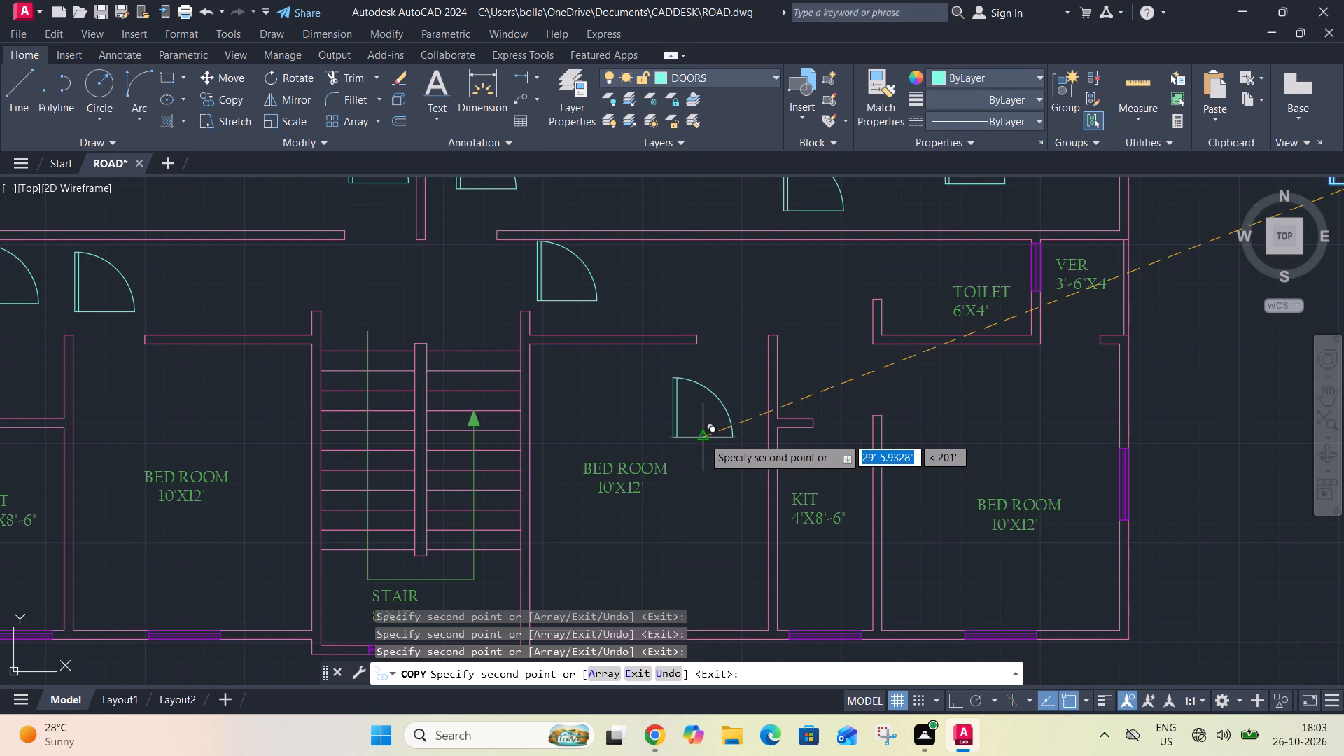
pyautogui.scroll(2, 835, 488)
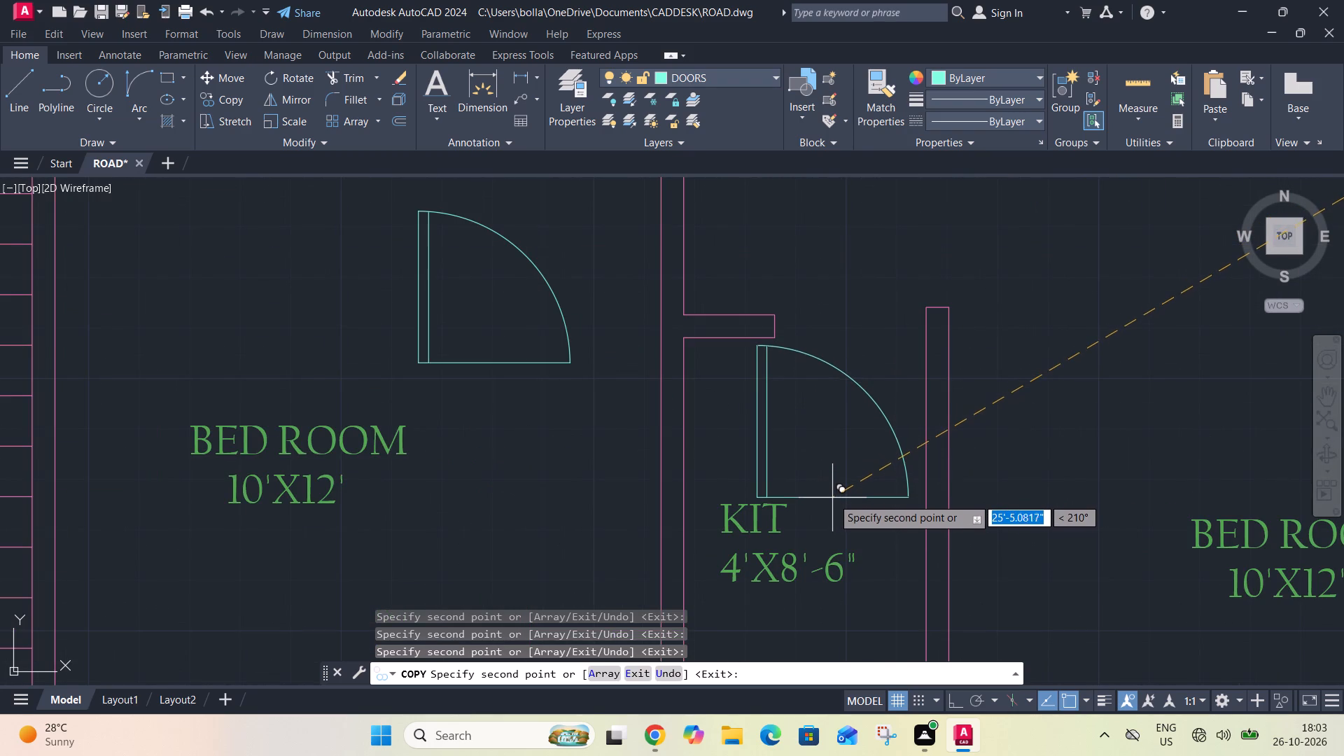
pyautogui.click(832, 496)
pyautogui.scroll(-2, 866, 468)
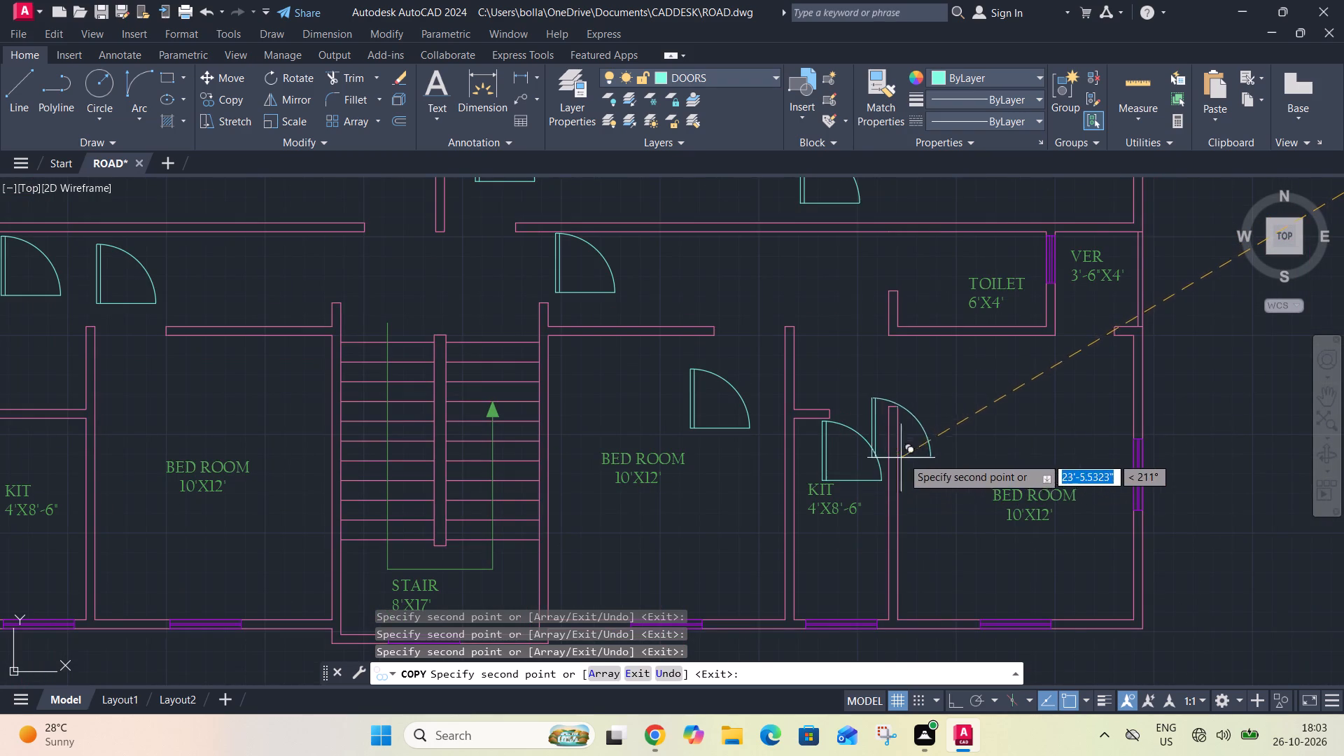
pyautogui.click(959, 420)
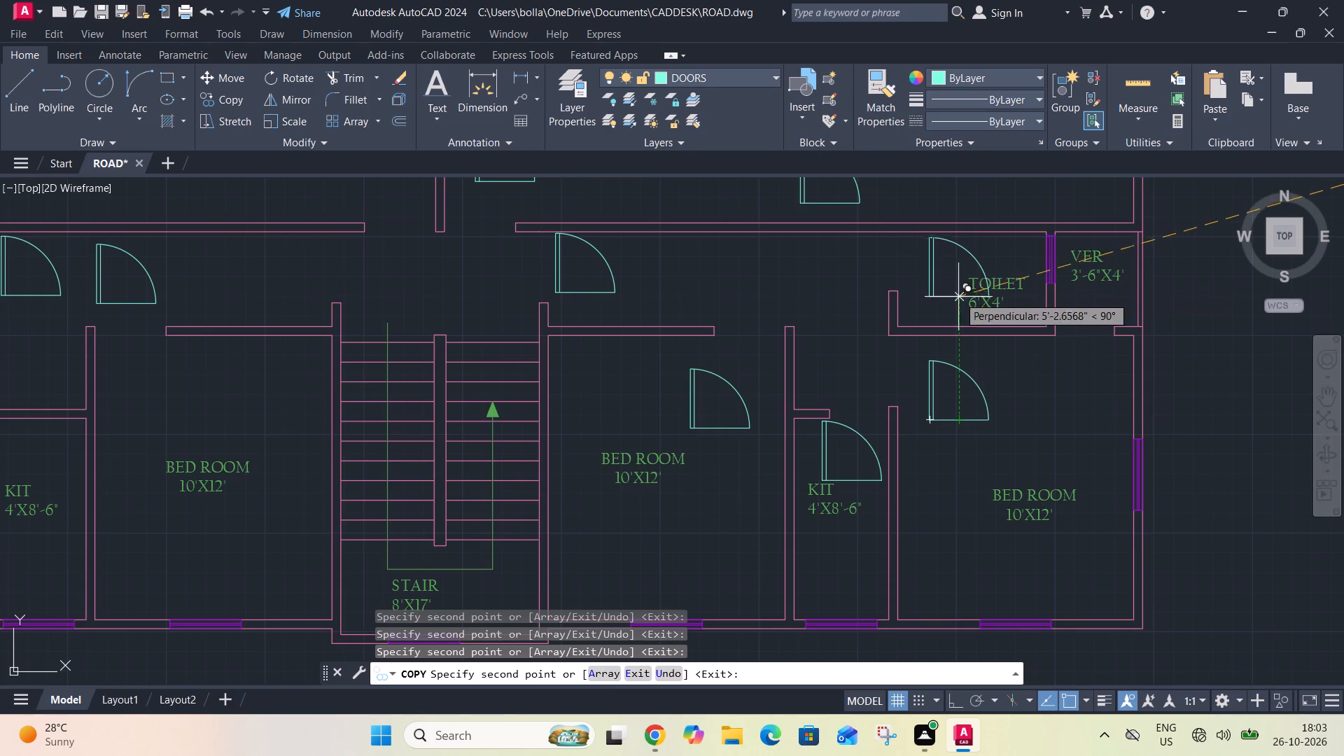
# Place the last door copies just west of the east 6'X4' toilet and south of the east verandah, and finish copying.
pyautogui.scroll(2, 956, 299)
pyautogui.scroll(-1, 932, 302)
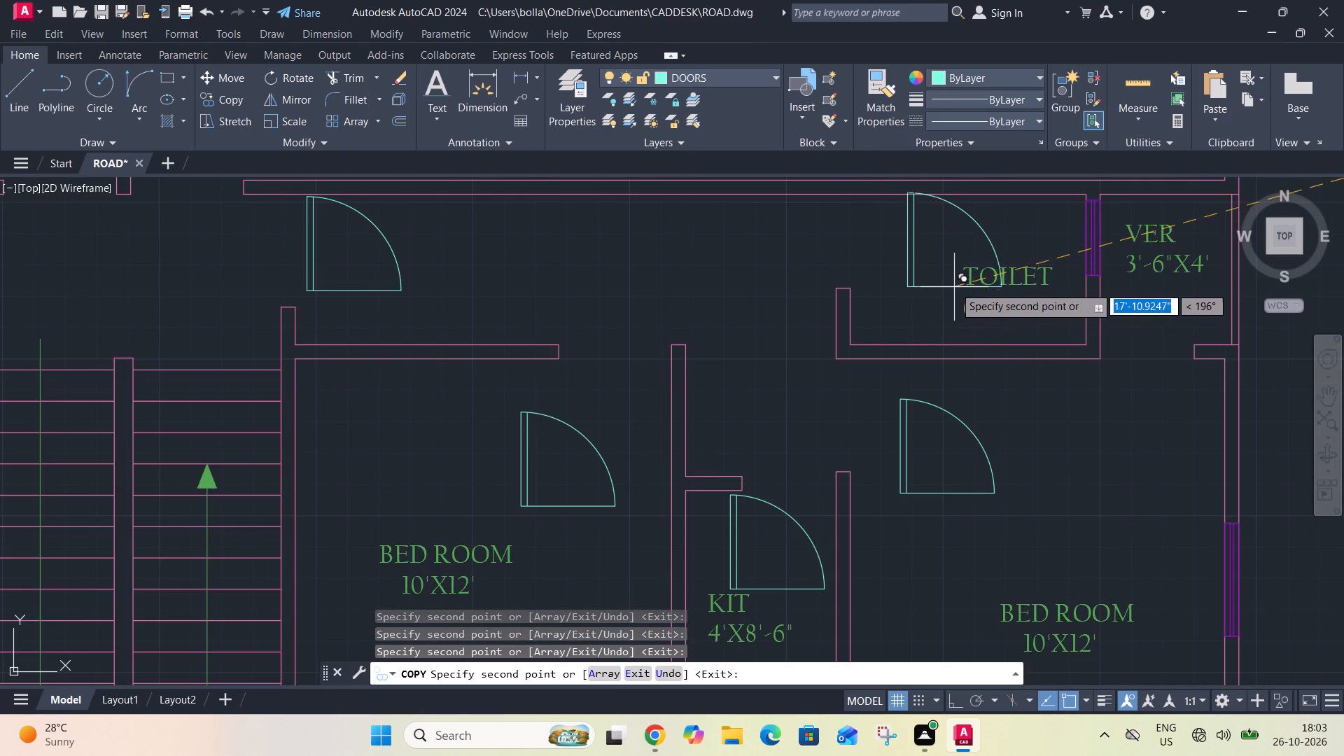
pyautogui.click(750, 313)
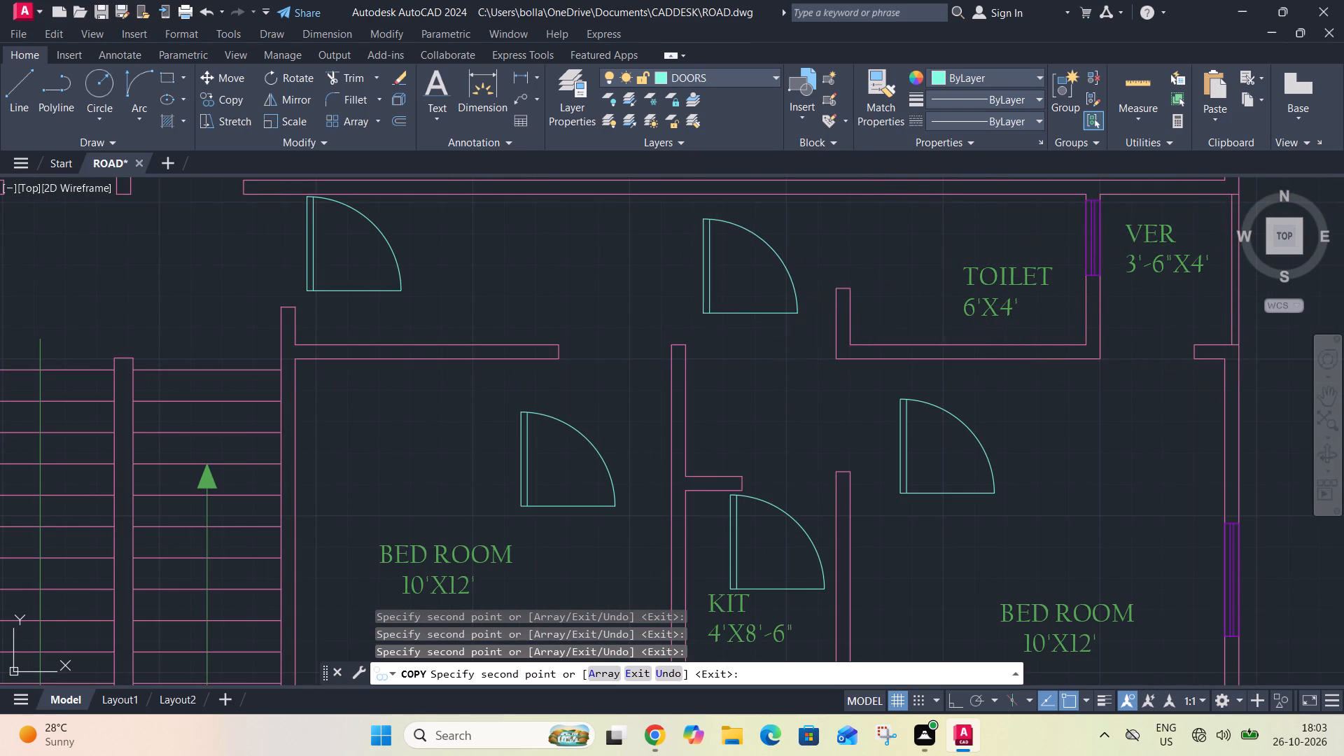
pyautogui.click(1168, 476)
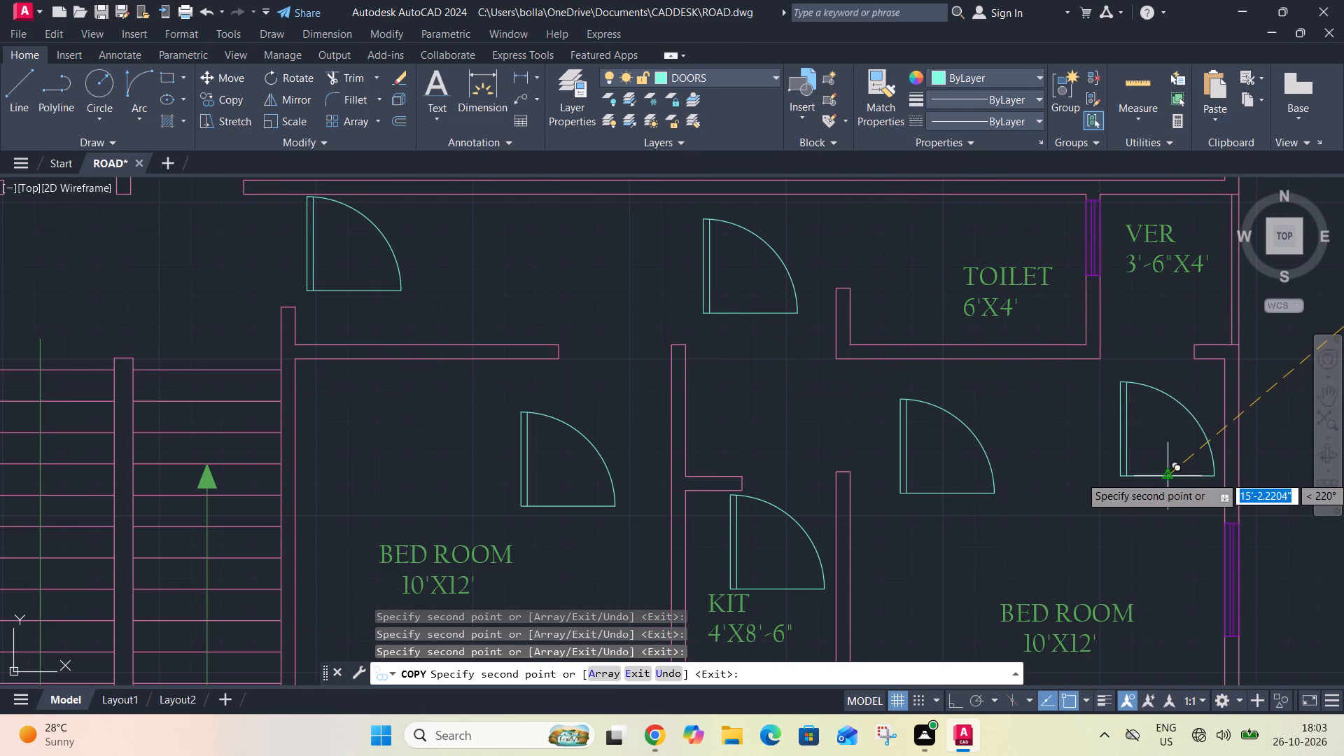
pyautogui.press('Escape')
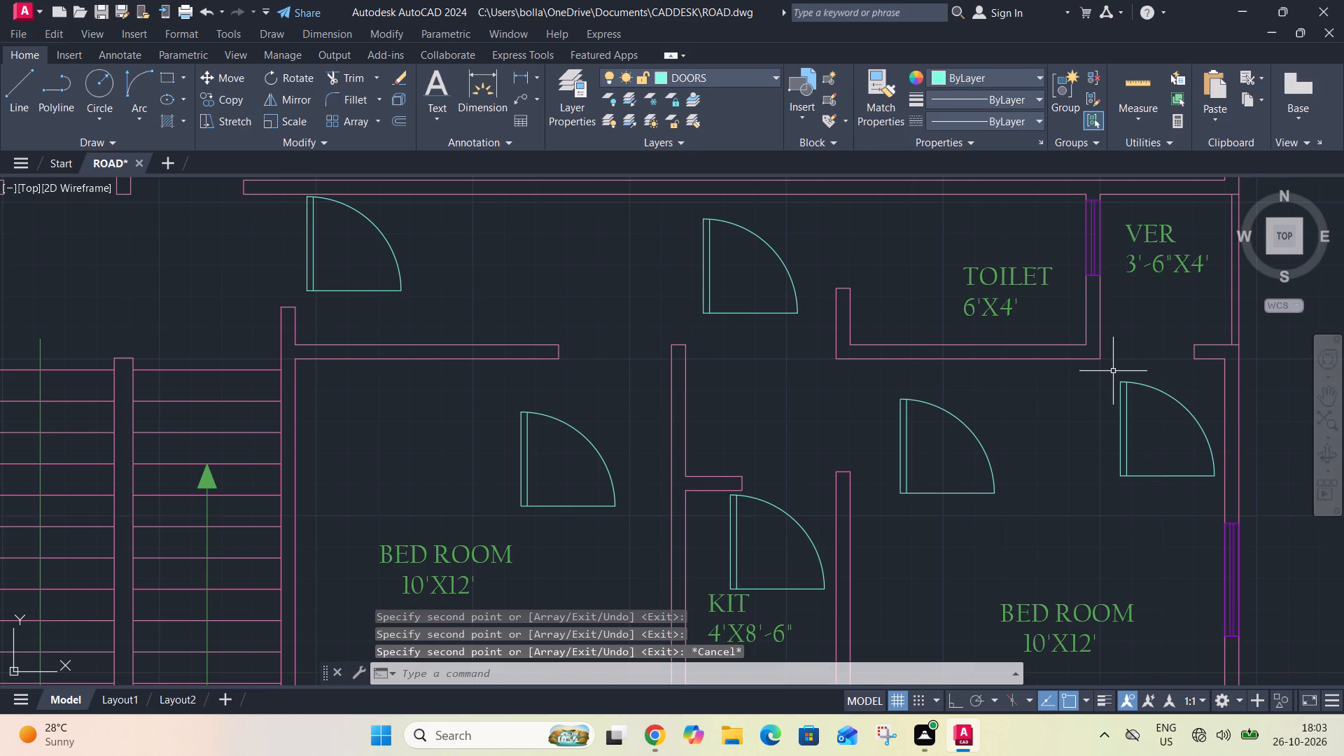
# Align the east 10'X11' bedroom's door base line across its opening, from the wall end's kitchen-side corner to the corridor wall, scaling to fit.
pyautogui.scroll(-4, 1119, 414)
pyautogui.scroll(3, 1081, 356)
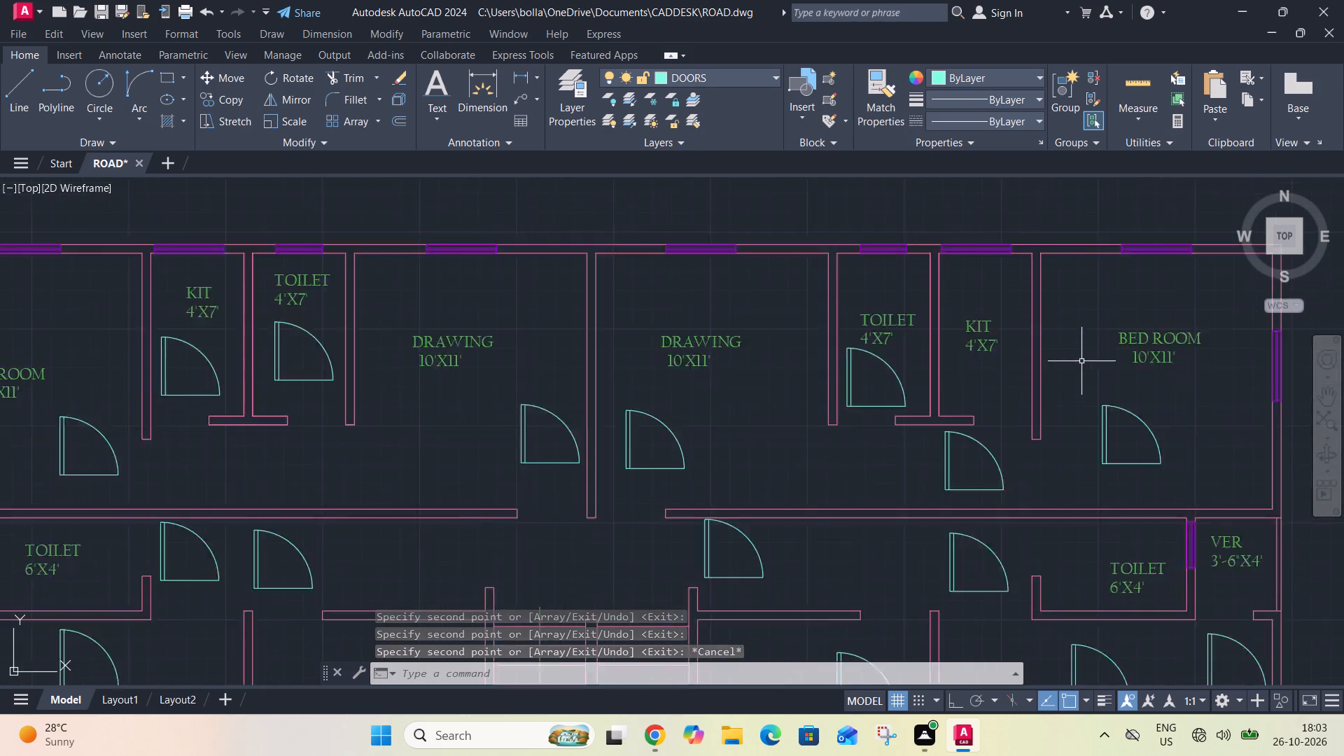
pyautogui.scroll(1, 1081, 361)
pyautogui.click(1081, 367)
pyautogui.click(1218, 538)
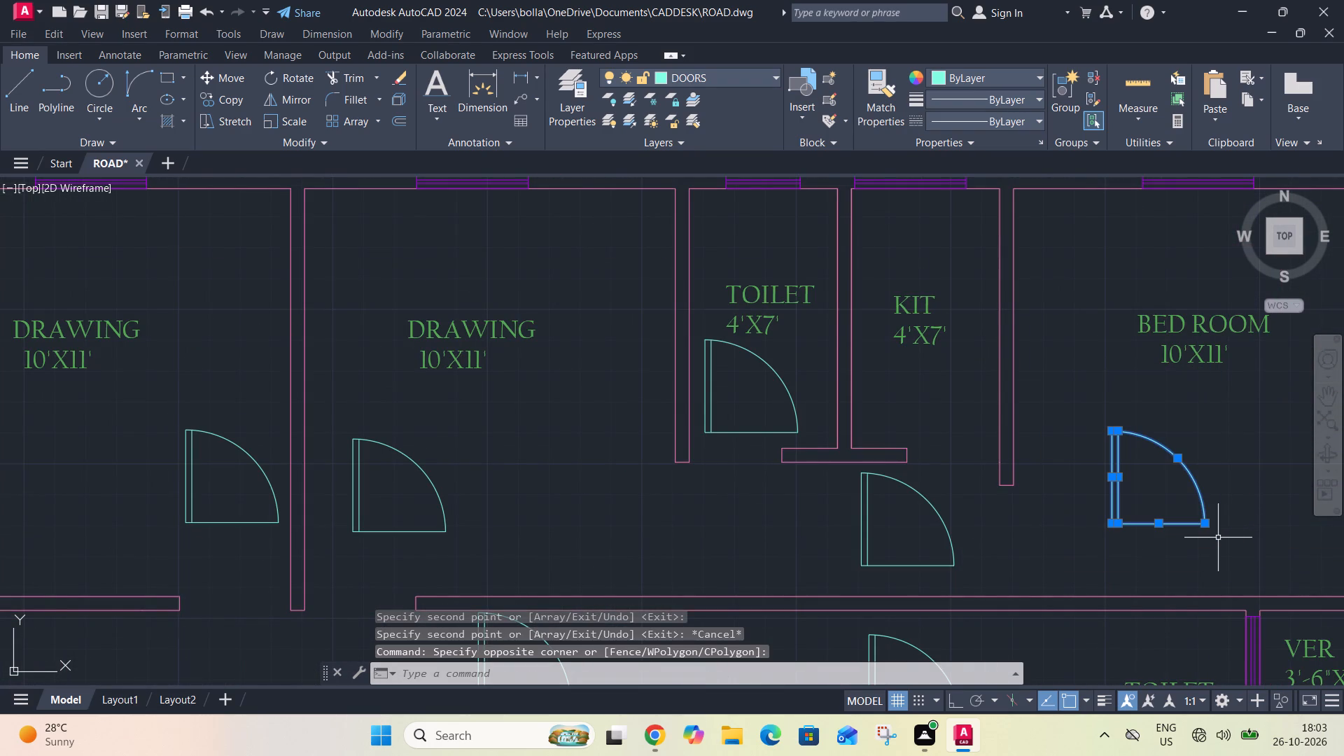
pyautogui.press('a')
pyautogui.press('l')
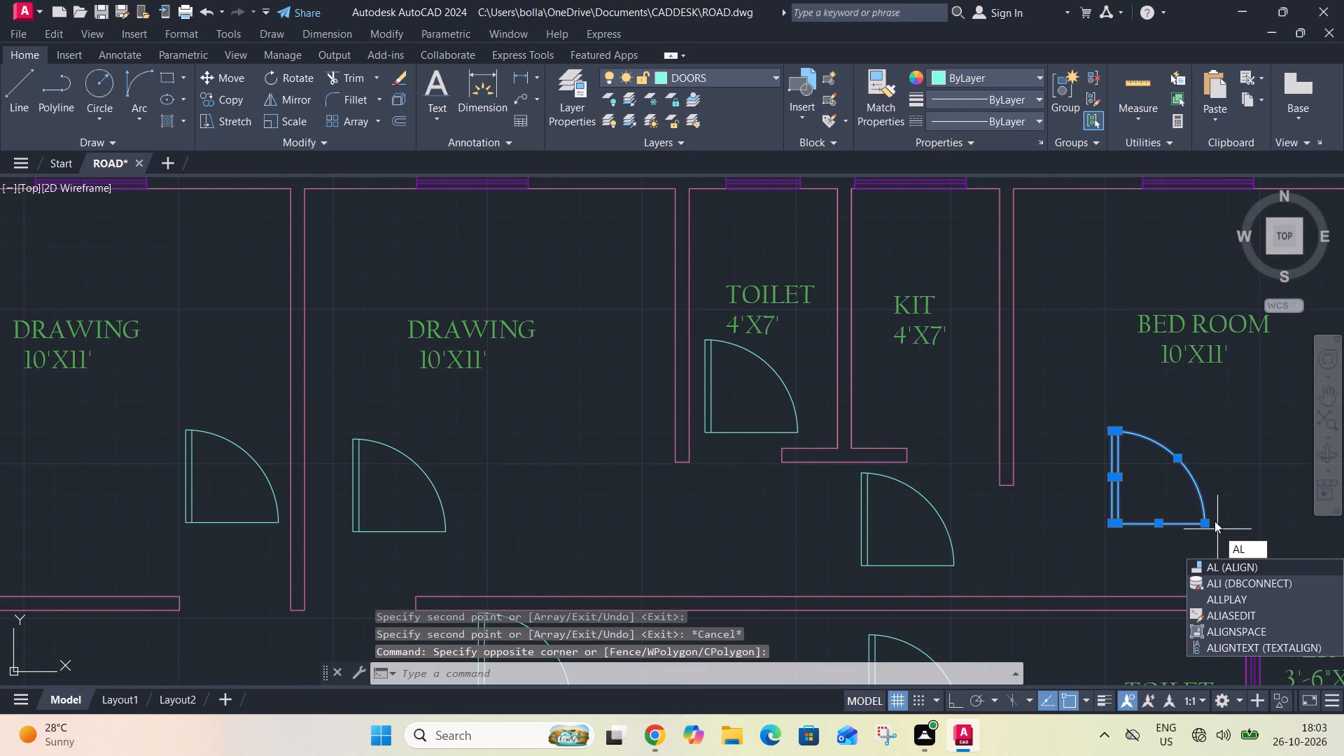
pyautogui.press('space')
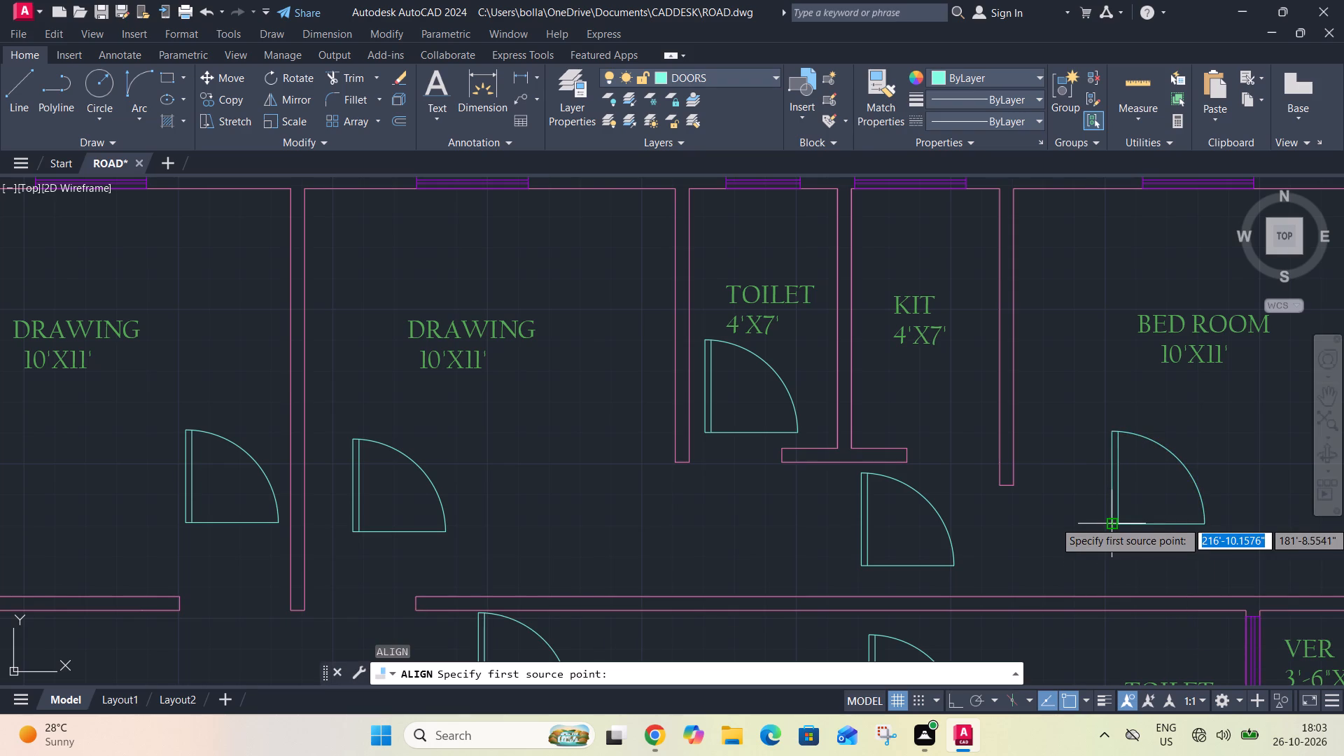
pyautogui.click(1210, 523)
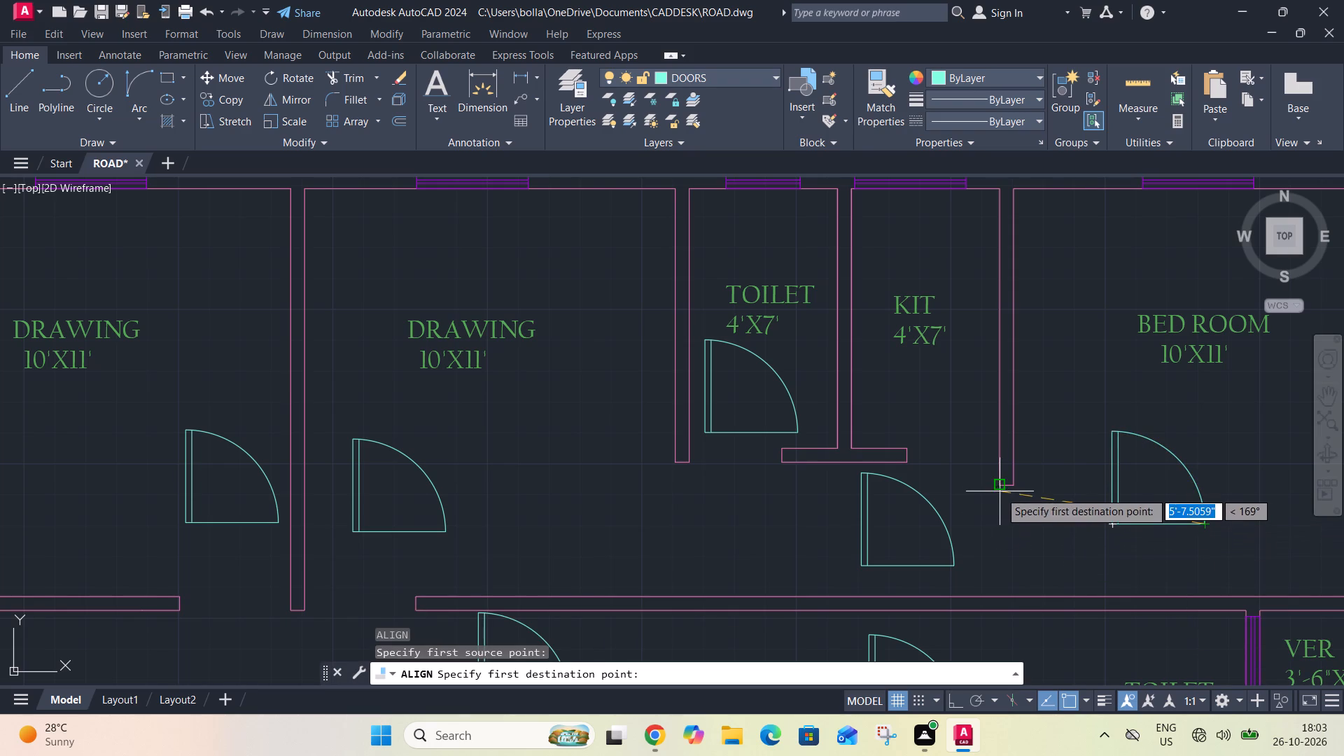
pyautogui.click(1000, 488)
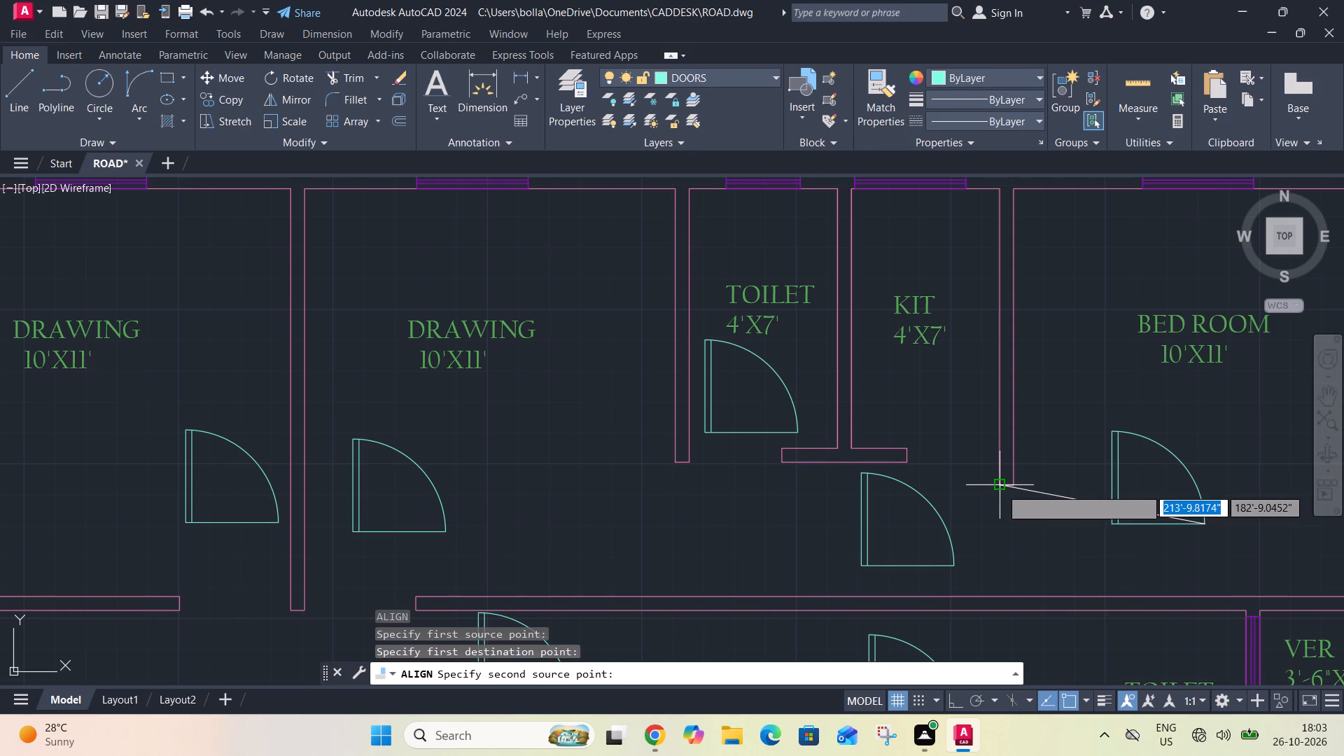
pyautogui.scroll(3, 1112, 526)
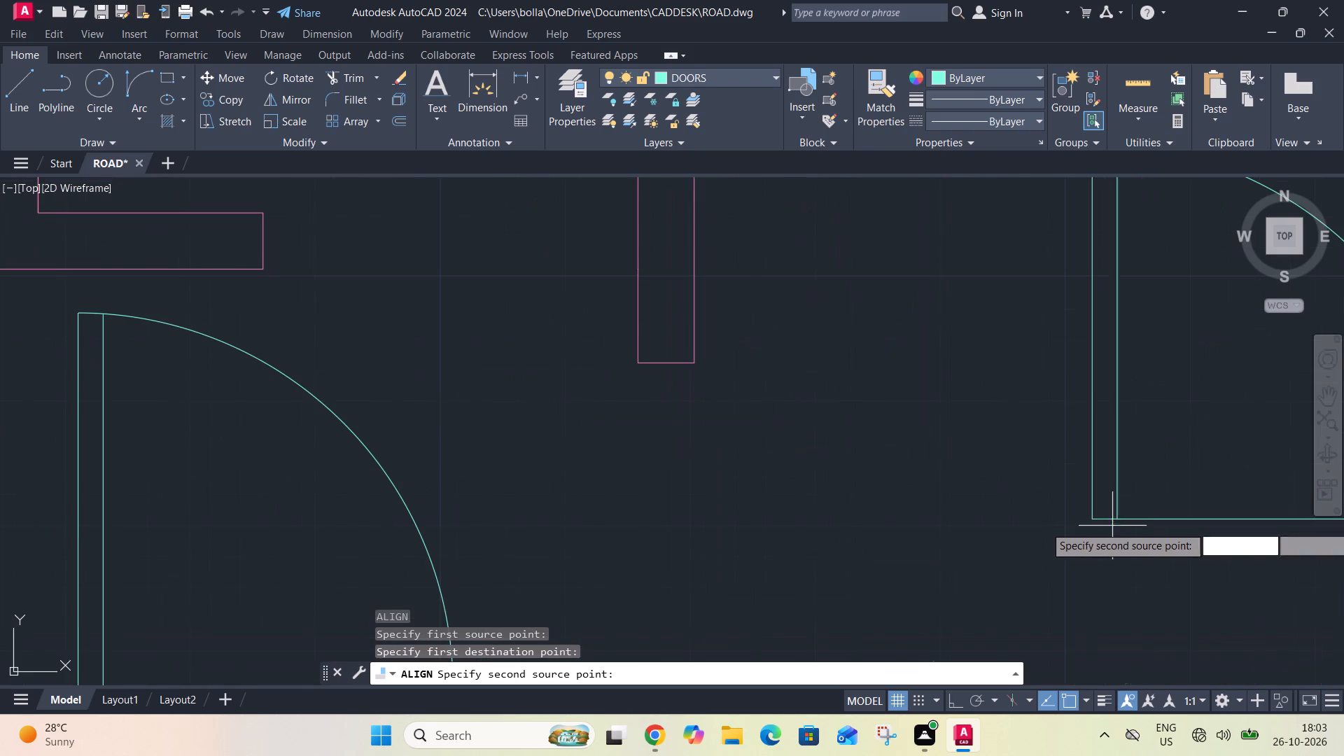
pyautogui.click(1092, 518)
pyautogui.scroll(-3, 1122, 460)
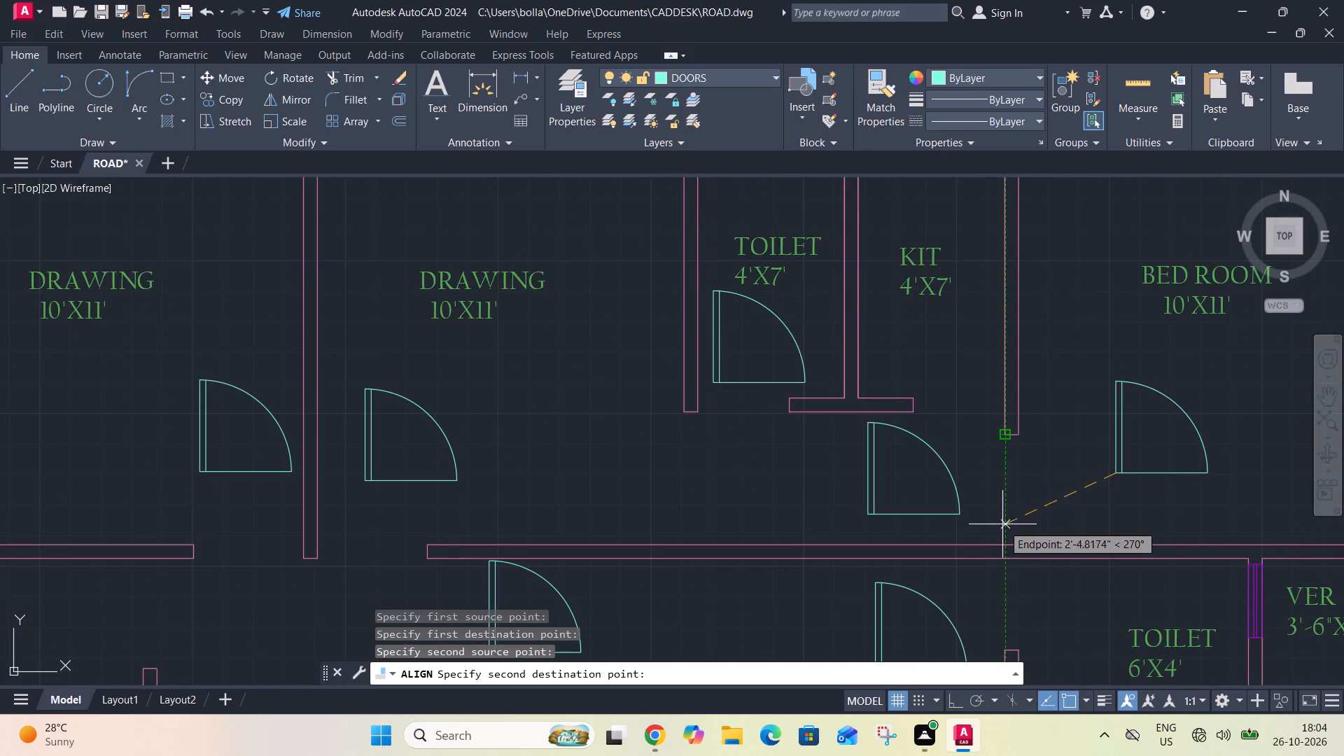
pyautogui.click(1006, 542)
pyautogui.press('space')
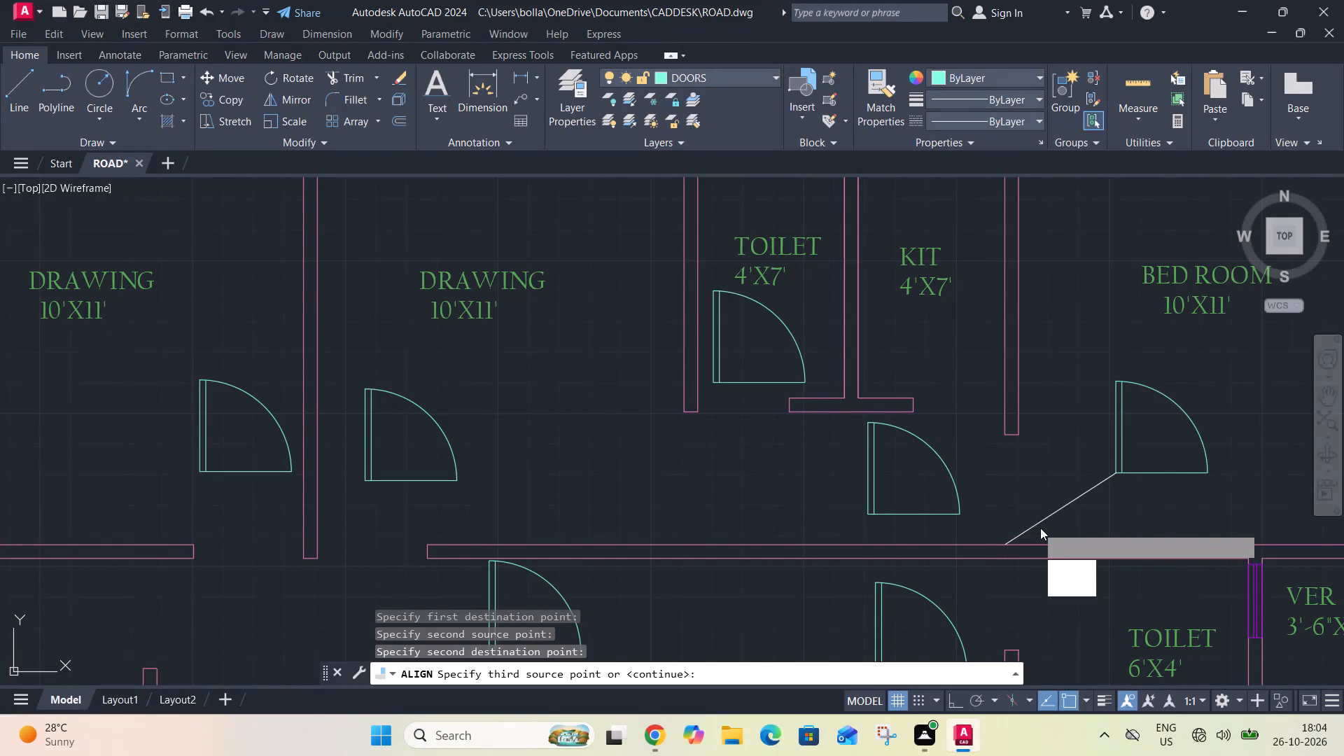
pyautogui.moveTo(1061, 562); pyautogui.dragTo(1037, 526)
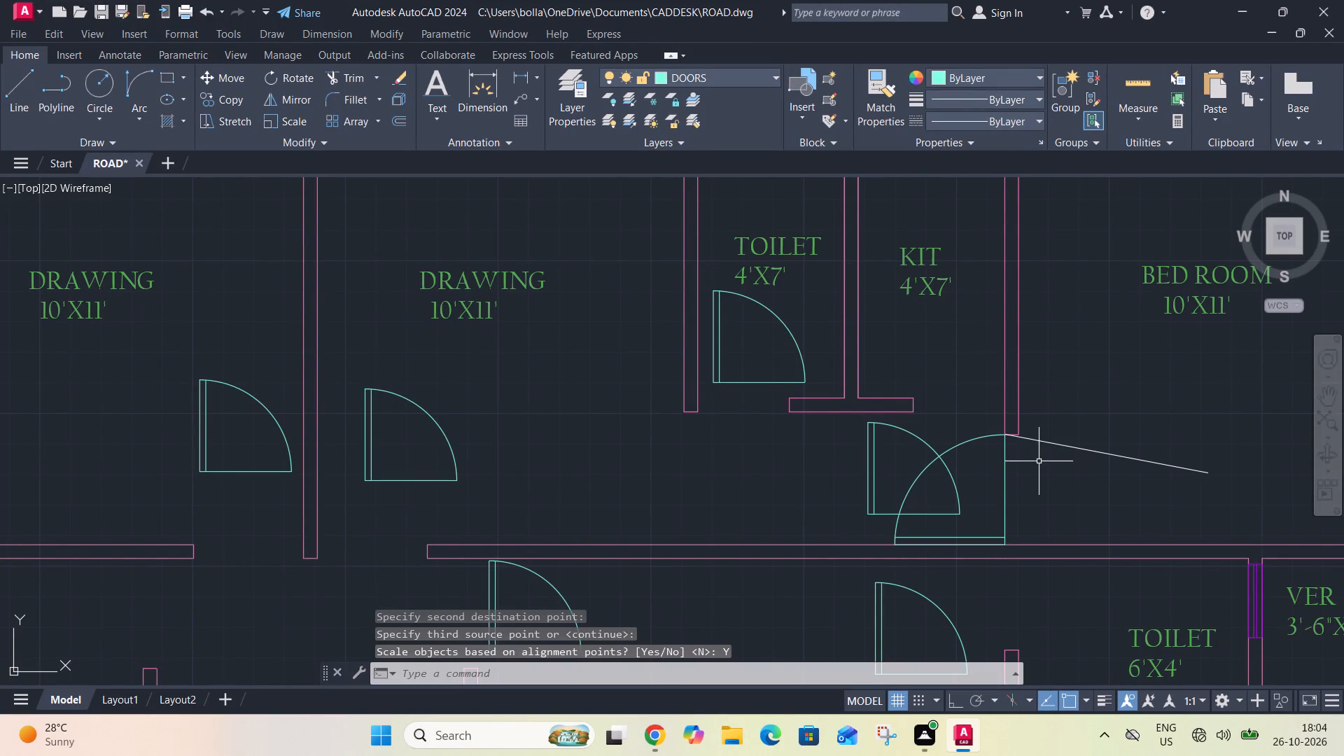
# Mirror the east 10'X11' bedroom's door about its line across the opening so it swings into the bedroom, erasing the source objects.
pyautogui.click(1039, 461)
pyautogui.click(993, 491)
pyautogui.click(986, 426)
pyautogui.click(969, 449)
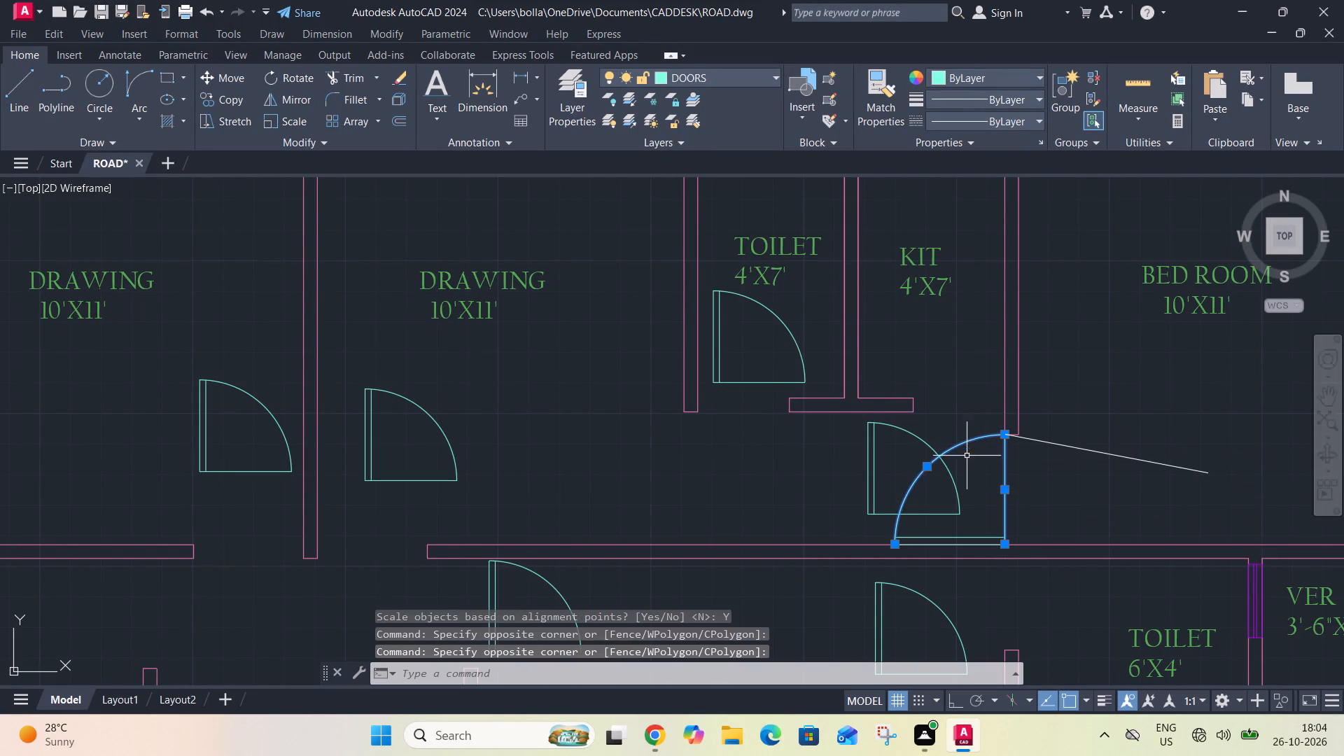
pyautogui.scroll(3, 983, 527)
pyautogui.moveTo(982, 526); pyautogui.dragTo(1010, 388, button='middle')
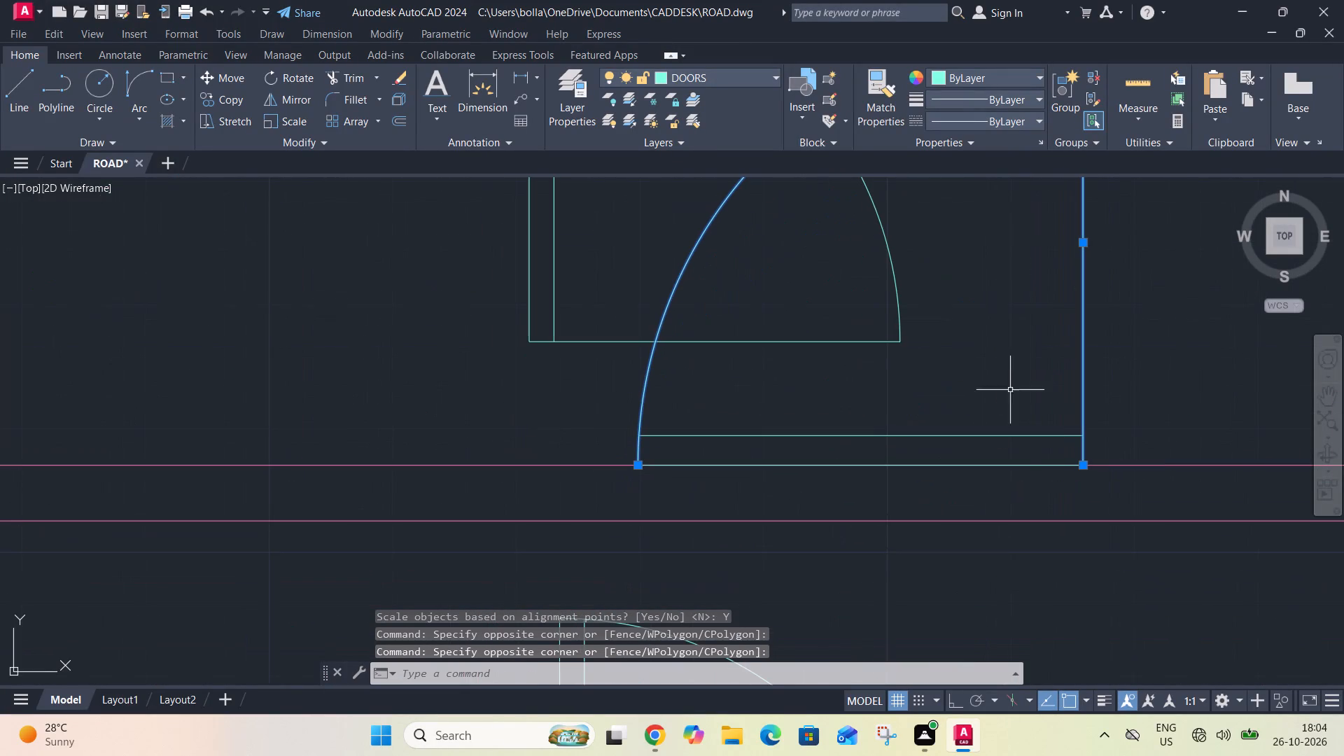
pyautogui.click(987, 466)
pyautogui.click(992, 435)
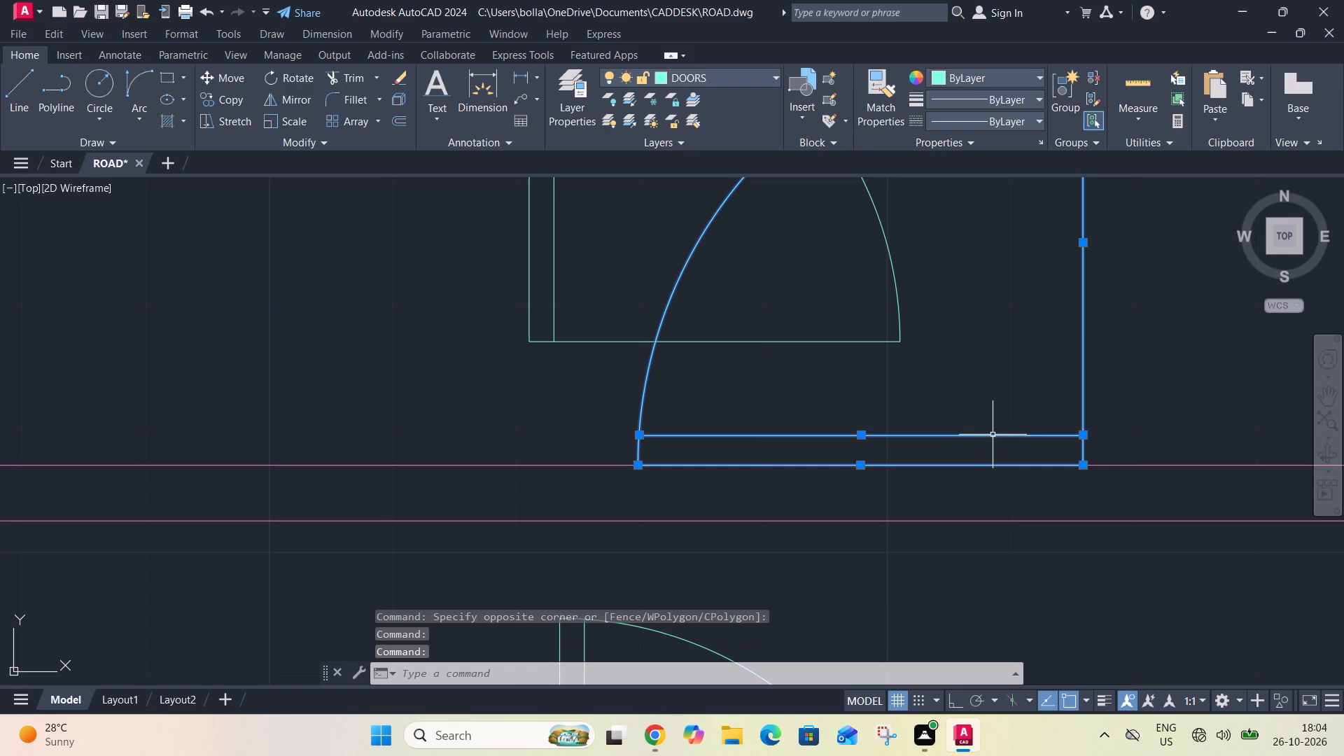
pyautogui.write('MI')
pyautogui.press('space')
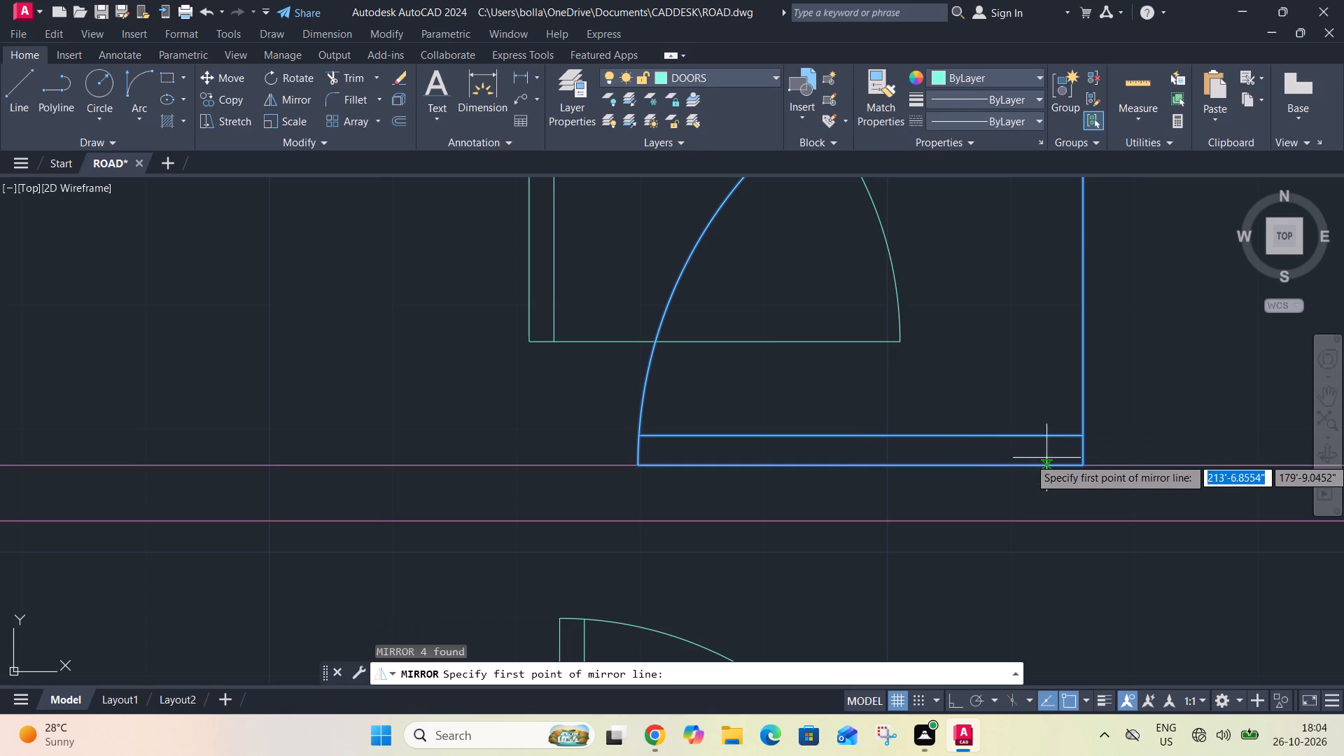
pyautogui.click(1077, 465)
pyautogui.scroll(-2, 1087, 444)
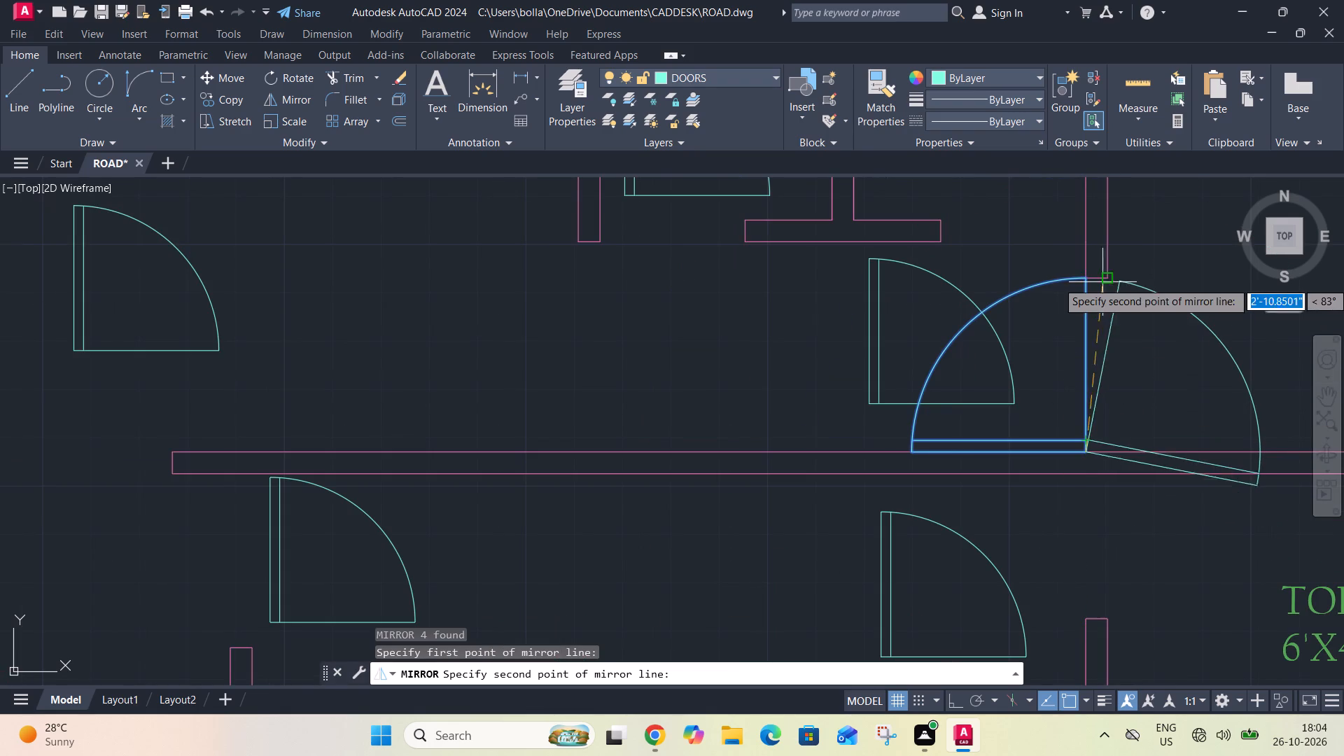
pyautogui.click(1086, 281)
pyautogui.moveTo(1099, 328); pyautogui.dragTo(1086, 281)
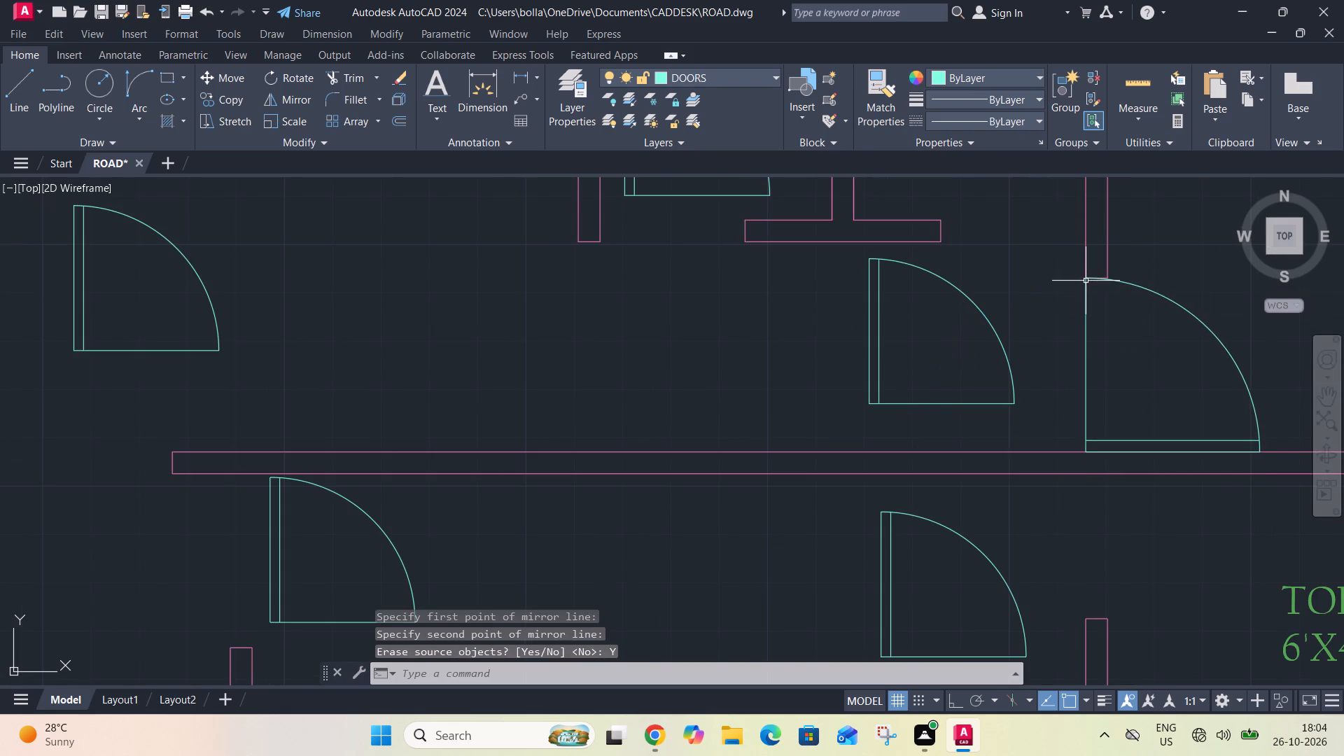
# Move the east 4'X7' toilet's door by its arc-end base corner onto the south corner of the short wall bounding its opening.
pyautogui.scroll(-2, 1086, 293)
pyautogui.moveTo(1130, 295); pyautogui.dragTo(992, 388, button='middle')
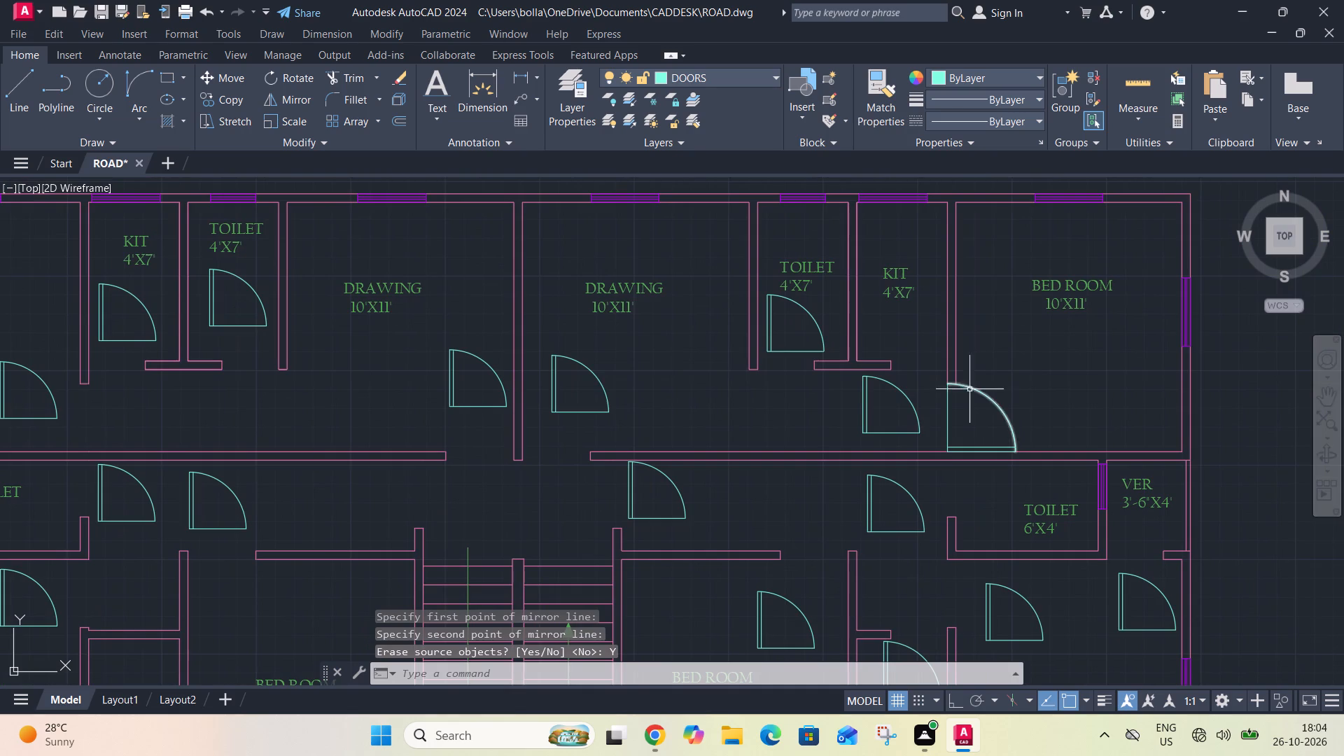
pyautogui.scroll(2, 880, 384)
pyautogui.scroll(1, 1172, 465)
pyautogui.scroll(-1, 1067, 461)
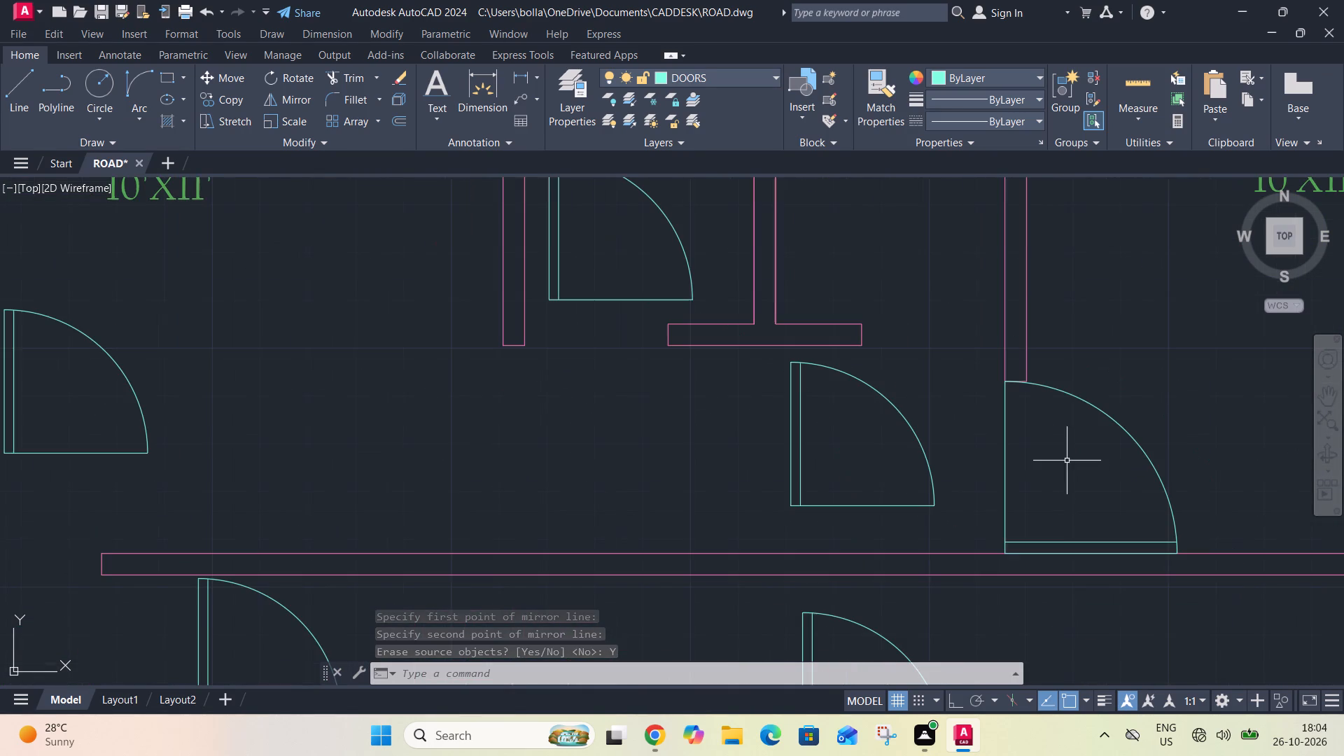
pyautogui.moveTo(865, 443); pyautogui.dragTo(977, 464, button='middle')
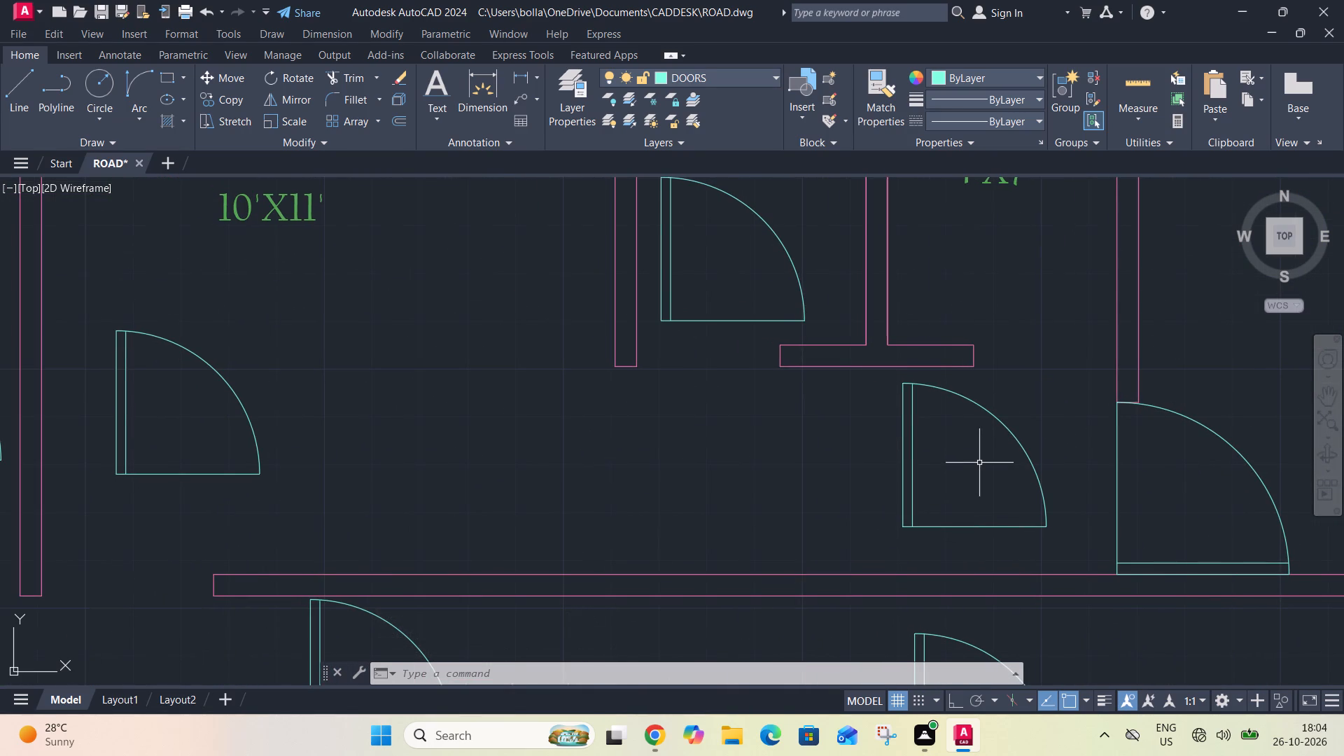
pyautogui.scroll(1, 858, 325)
pyautogui.moveTo(858, 325); pyautogui.dragTo(955, 388, button='middle')
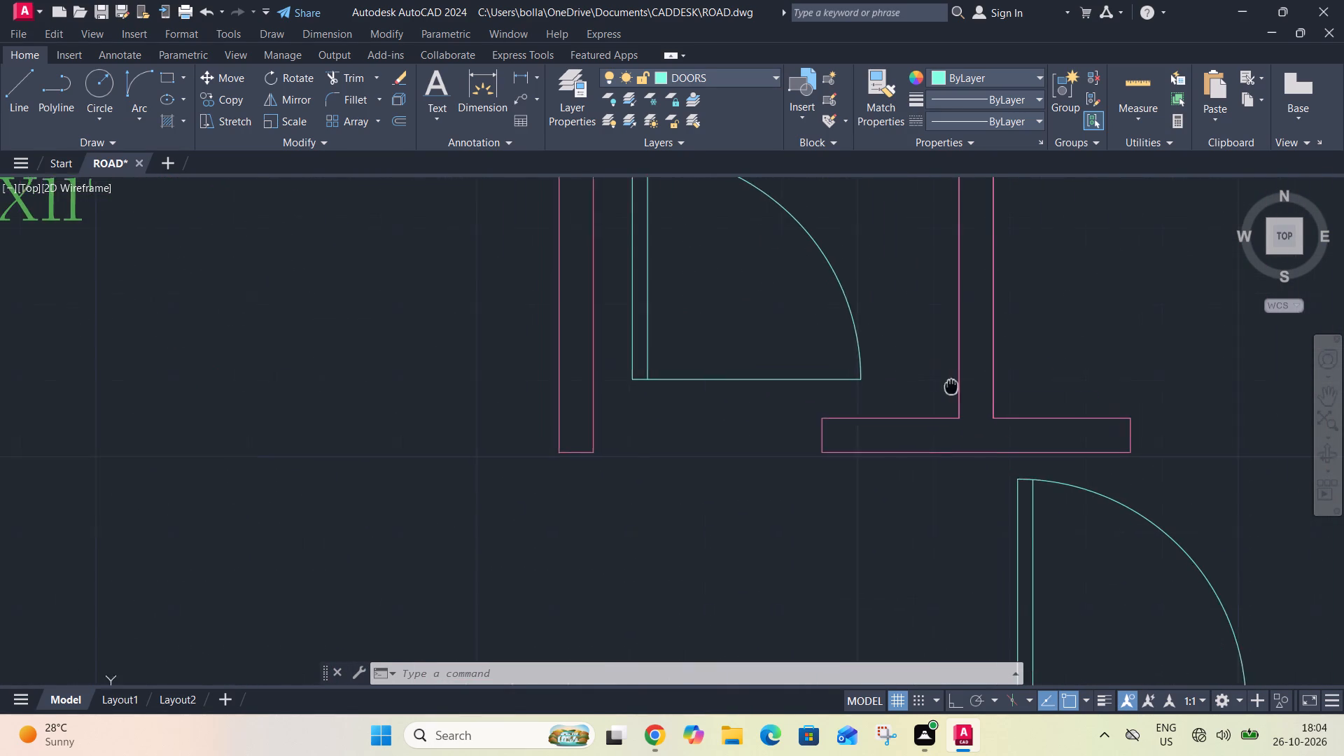
pyautogui.moveTo(955, 388); pyautogui.dragTo(958, 391, button='middle')
pyautogui.scroll(-1, 836, 323)
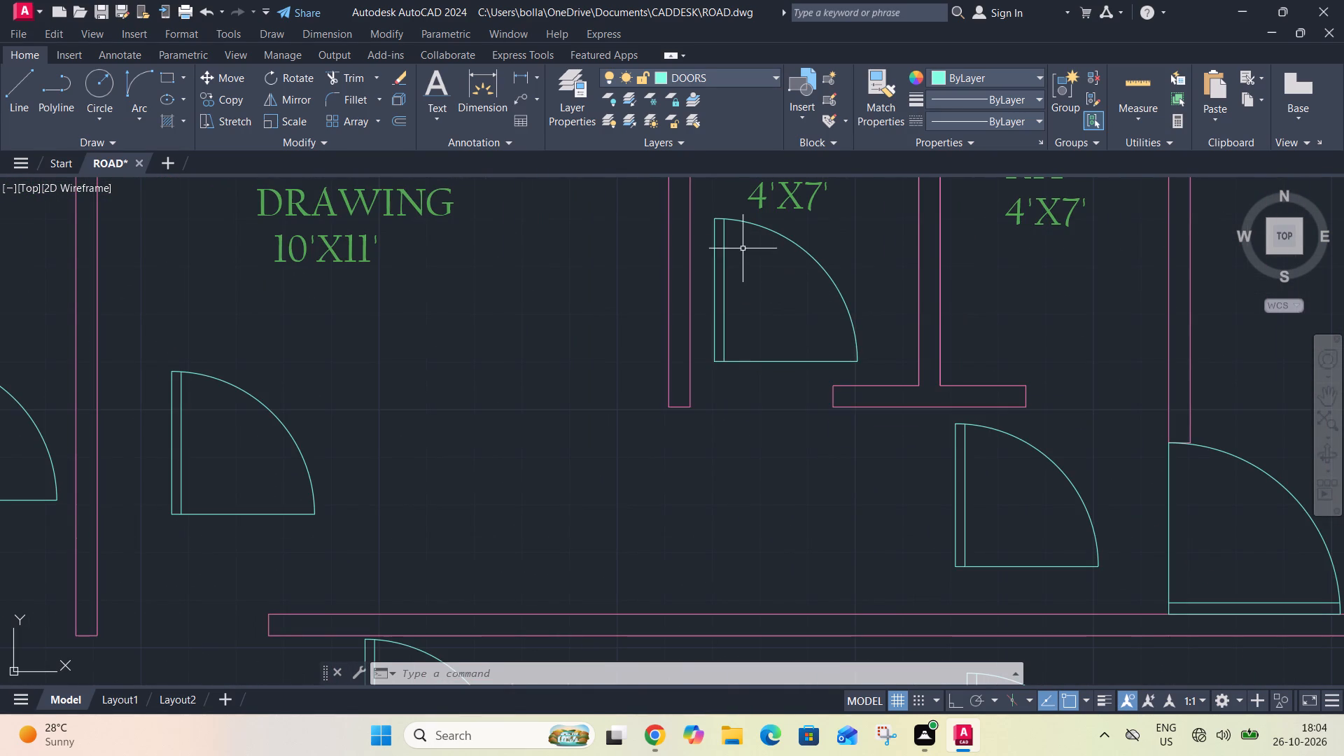
pyautogui.click(705, 208)
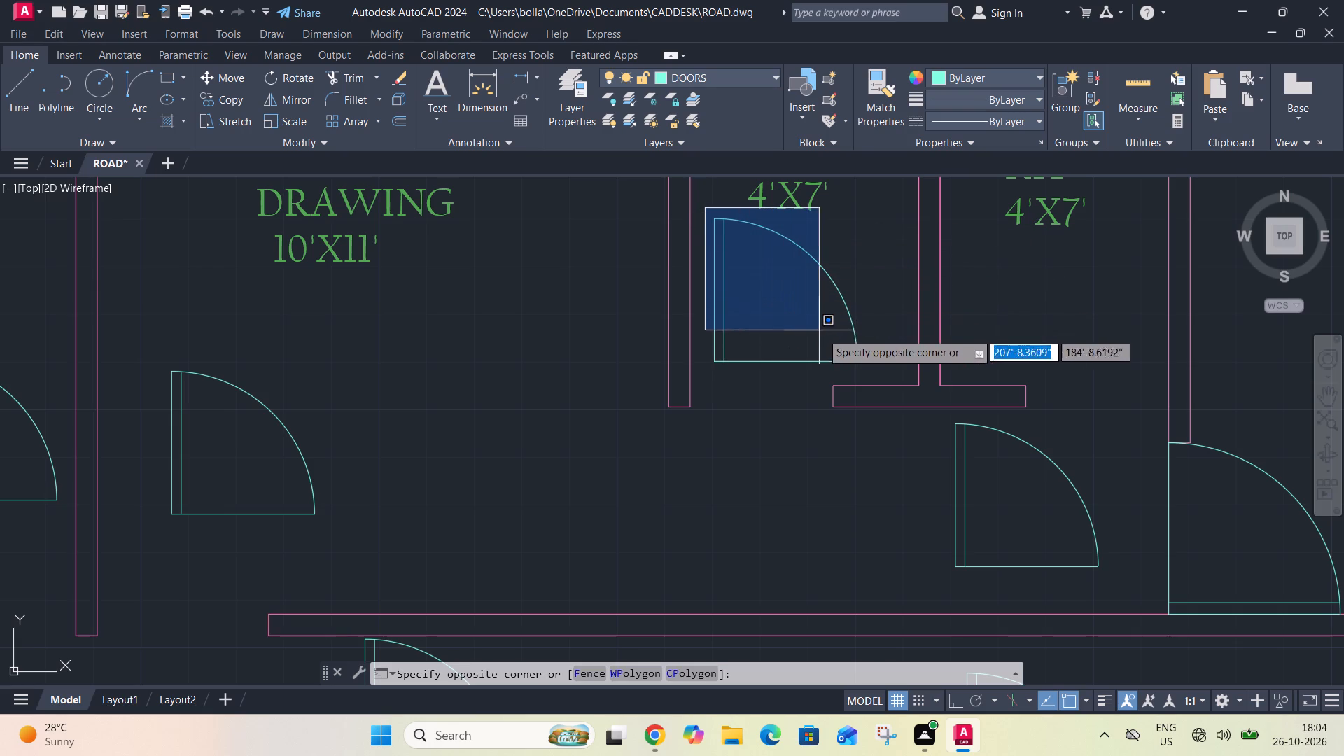
pyautogui.click(866, 374)
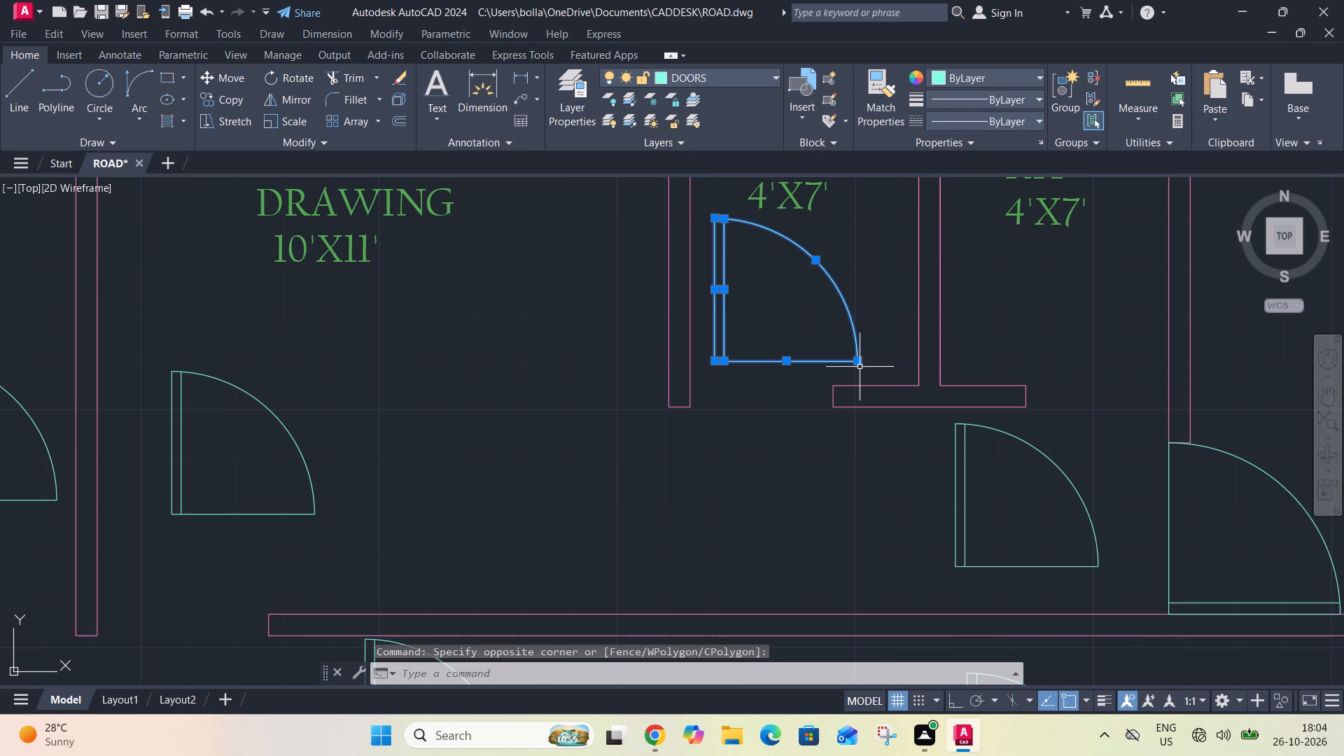
pyautogui.write('M')
pyautogui.press('space')
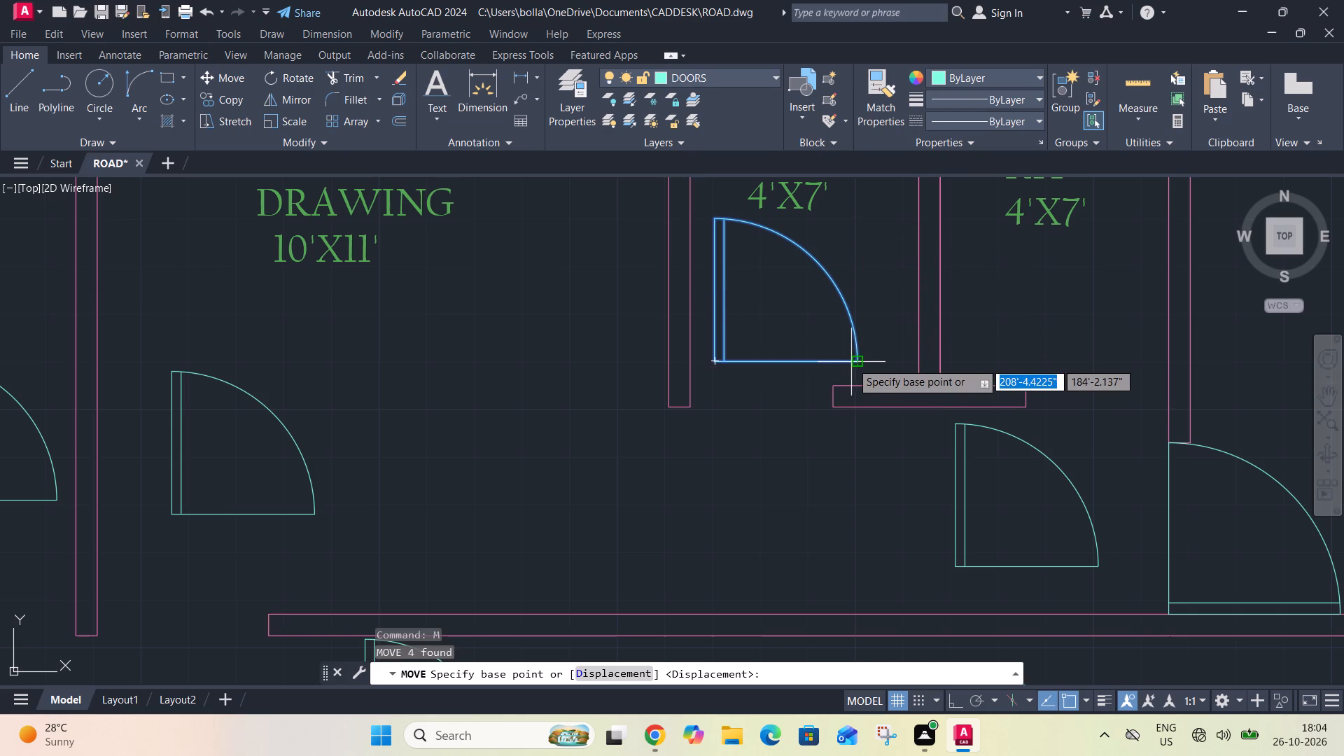
pyautogui.click(856, 363)
pyautogui.click(833, 410)
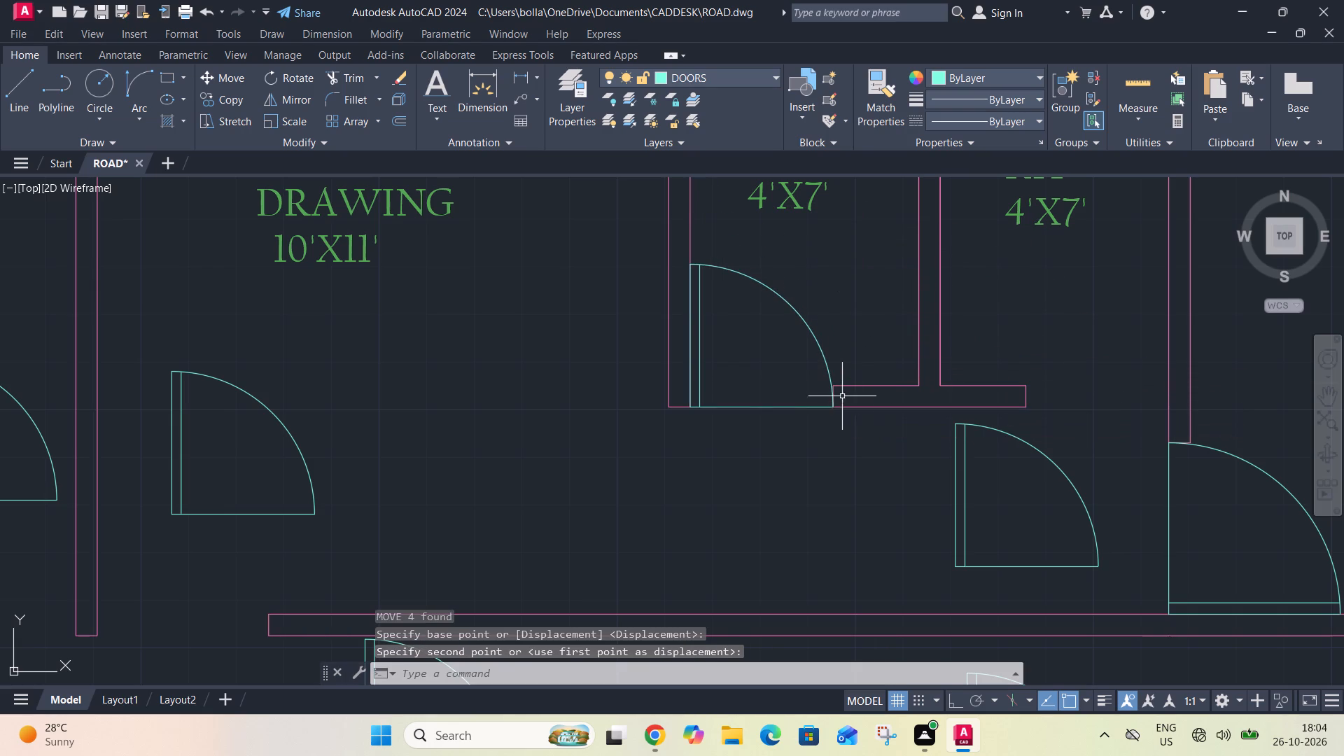
# Align the east 4'X7' kitchen's door base line across its opening, from the short wall's south corner to the bedroom wall, scaling to fit.
pyautogui.moveTo(916, 426); pyautogui.dragTo(755, 372, button='middle')
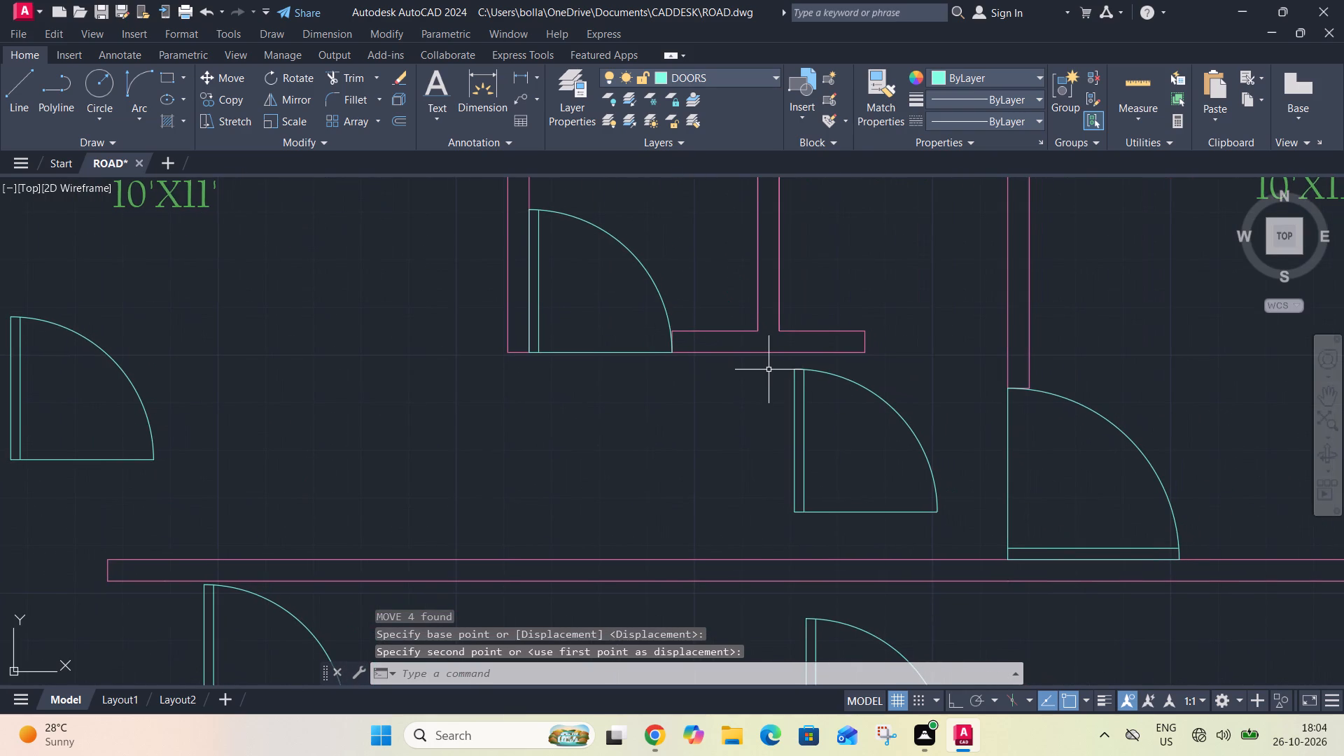
pyautogui.click(776, 360)
pyautogui.click(961, 528)
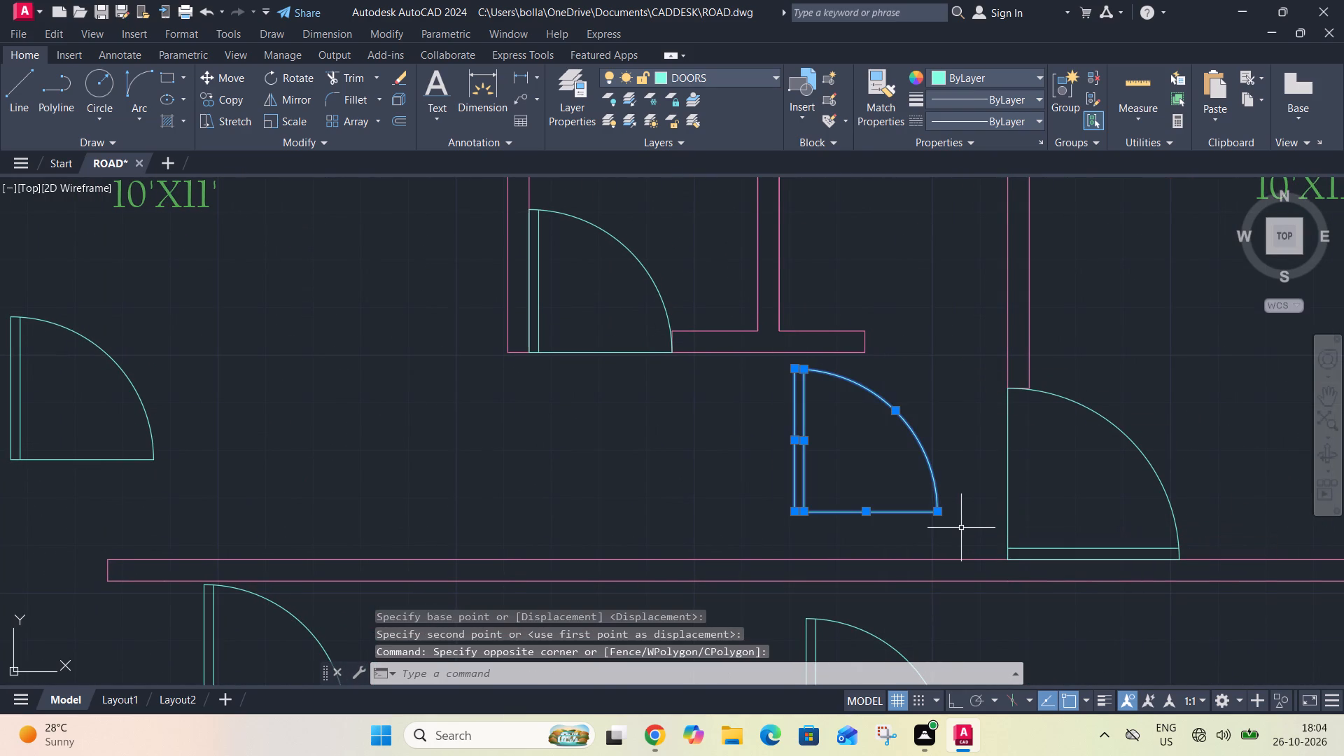
pyautogui.press('a')
pyautogui.press('l')
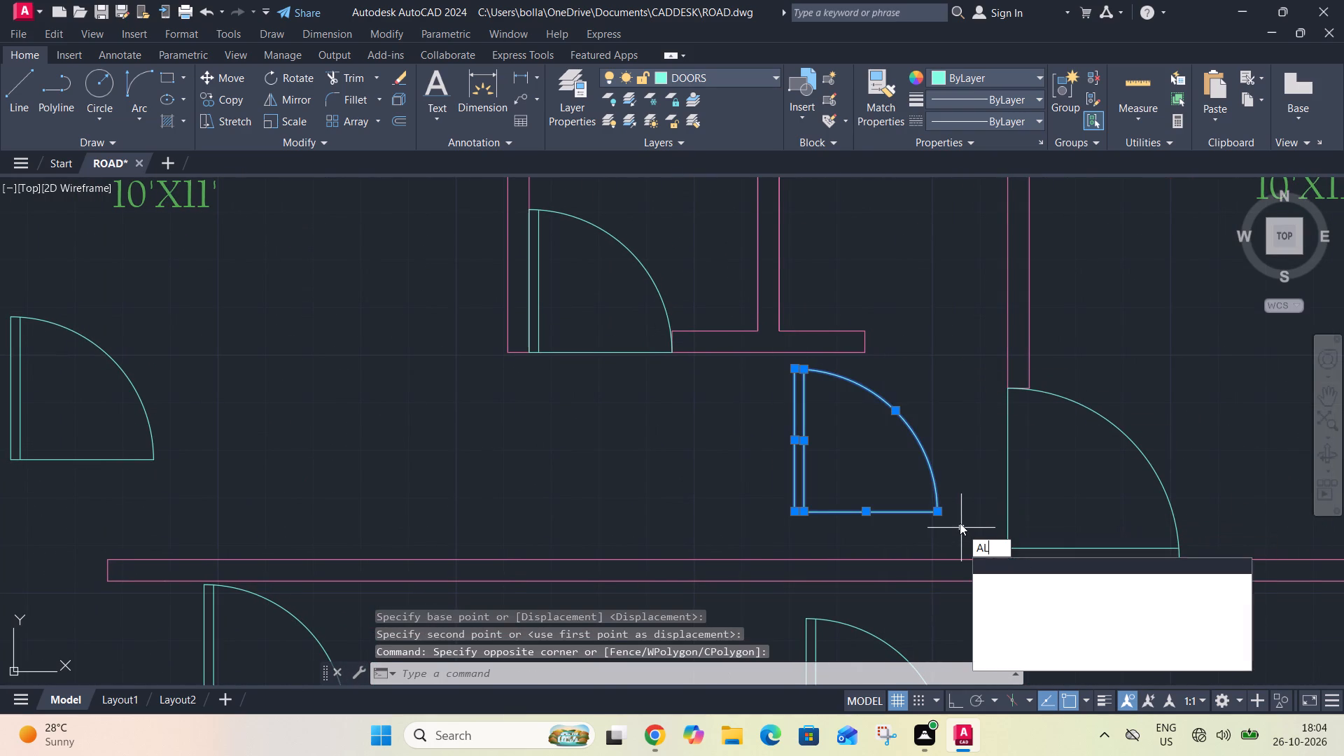
pyautogui.press('space')
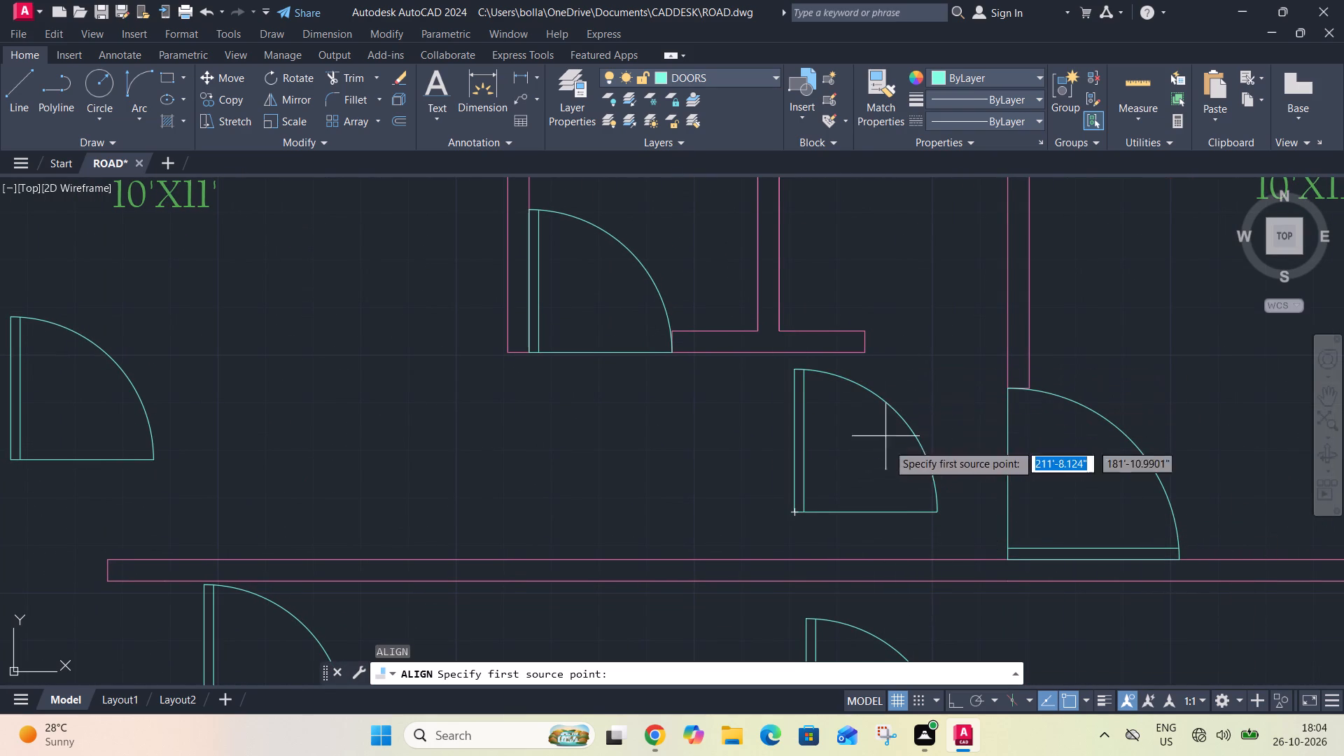
pyautogui.click(936, 513)
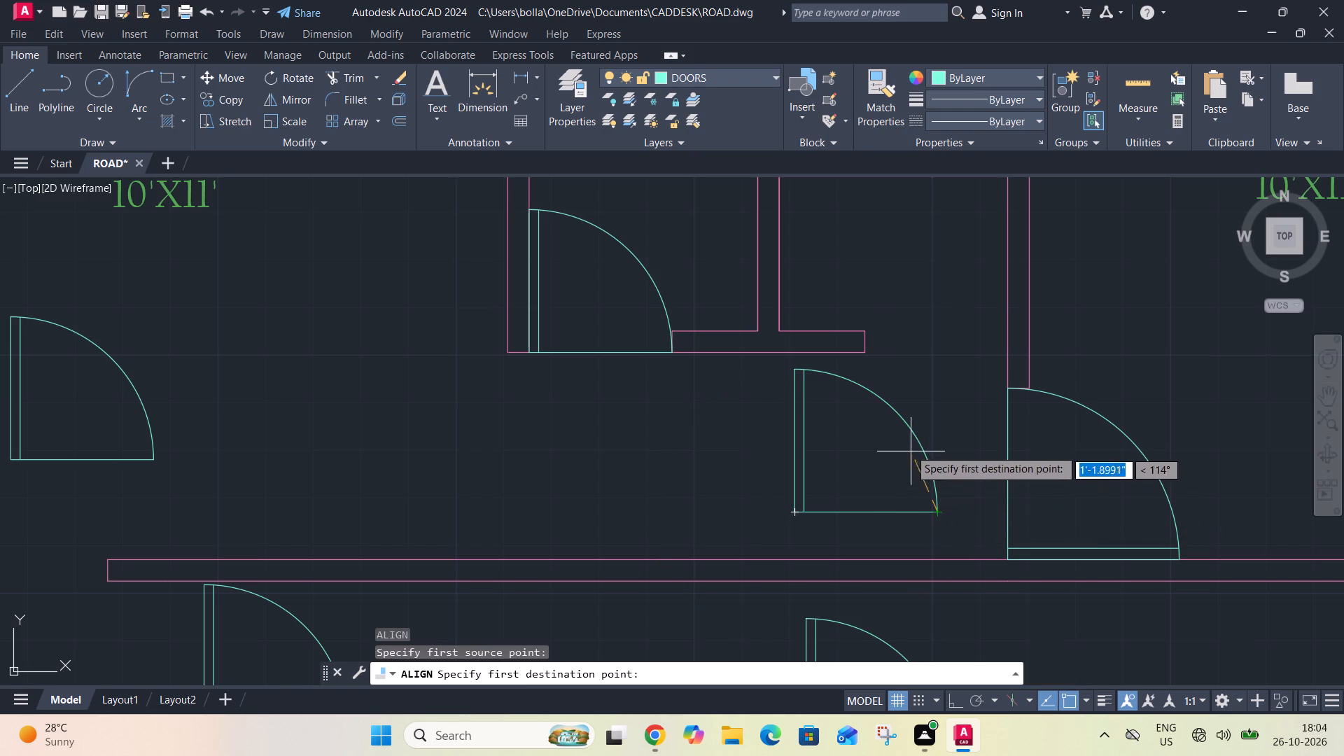
pyautogui.click(867, 353)
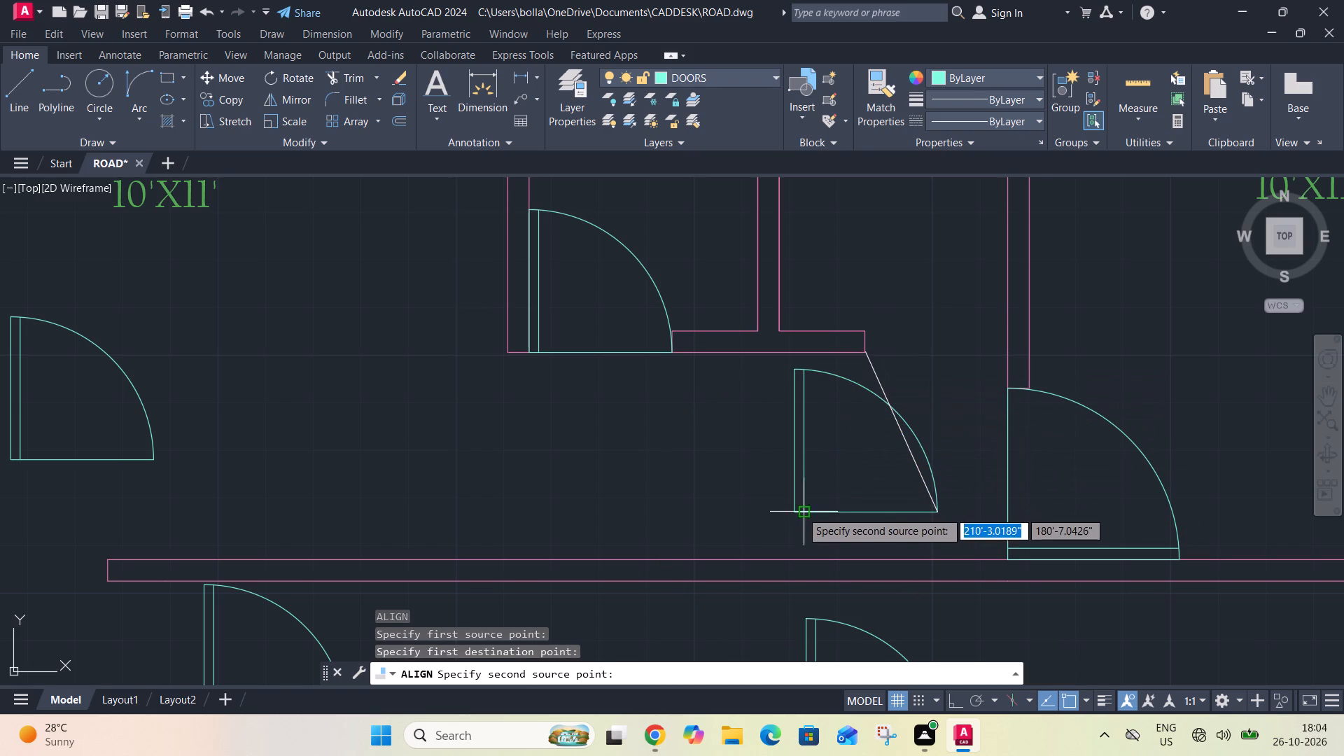
pyautogui.click(791, 515)
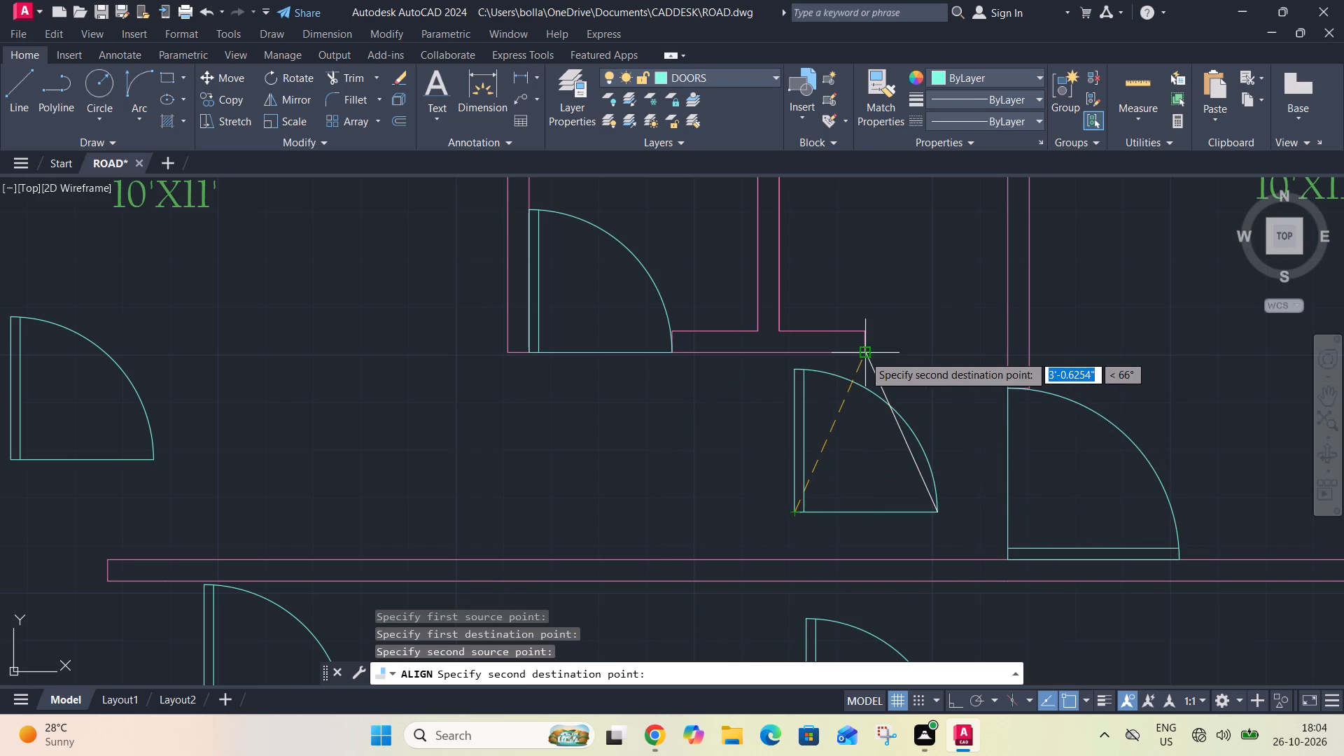
pyautogui.click(1004, 356)
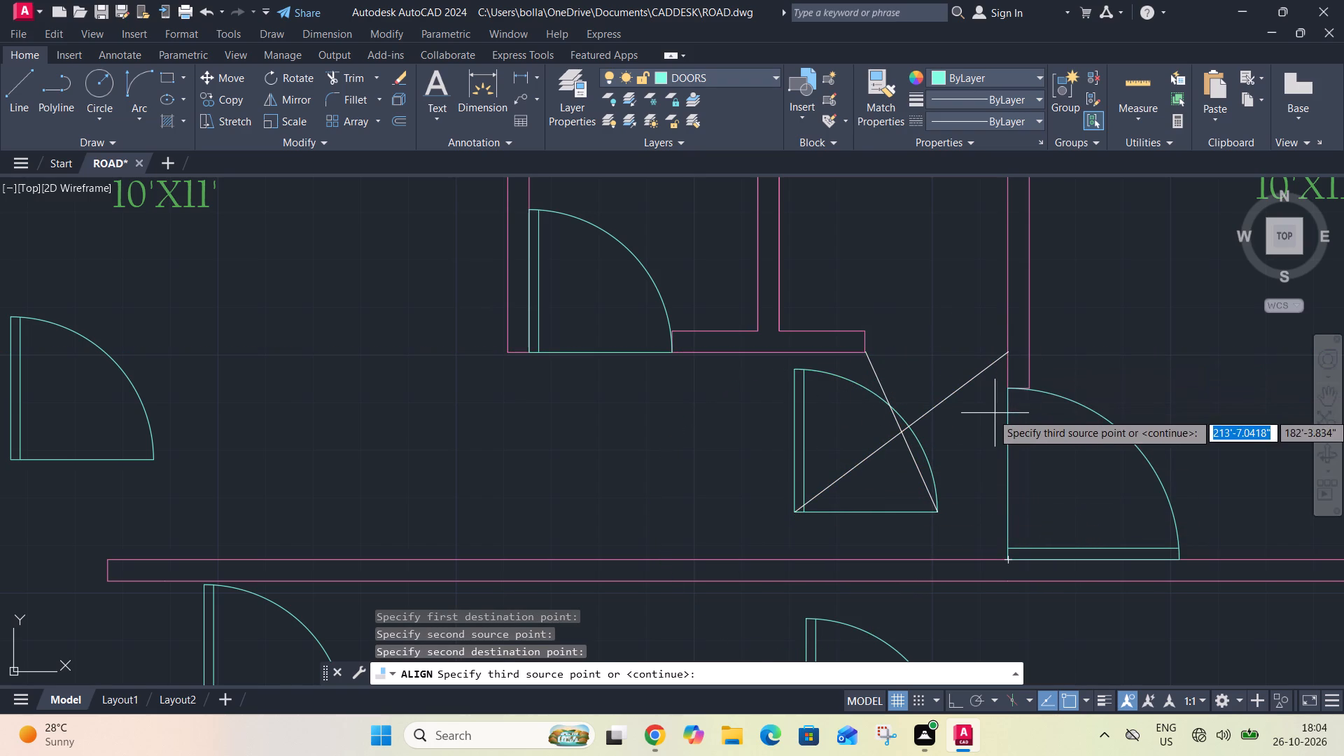
pyautogui.press('space')
pyautogui.moveTo(1024, 458); pyautogui.dragTo(994, 413)
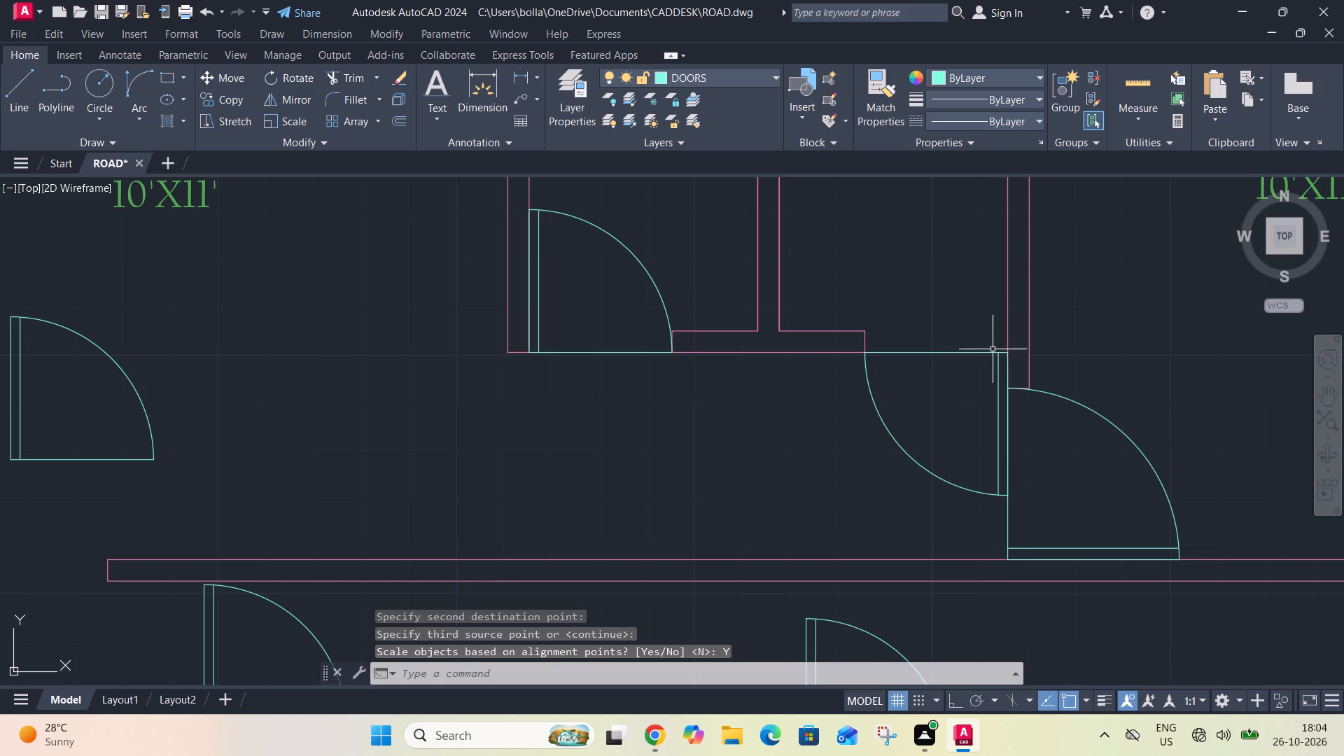
# Mirror the east 4'X7' kitchen's door about its base line so it swings into the kitchen, erasing the source objects.
pyautogui.scroll(2, 997, 365)
pyautogui.click(1016, 379)
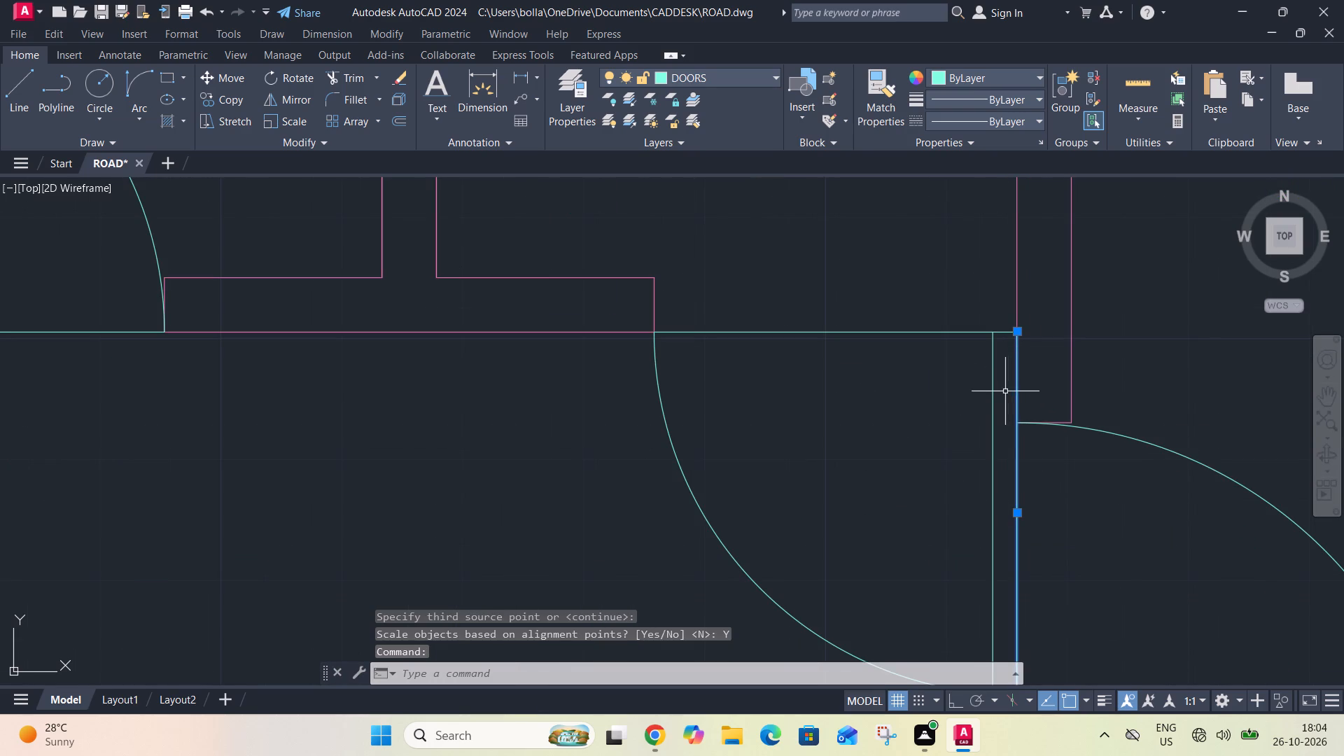
pyautogui.click(993, 401)
pyautogui.click(946, 321)
pyautogui.click(892, 383)
pyautogui.click(865, 430)
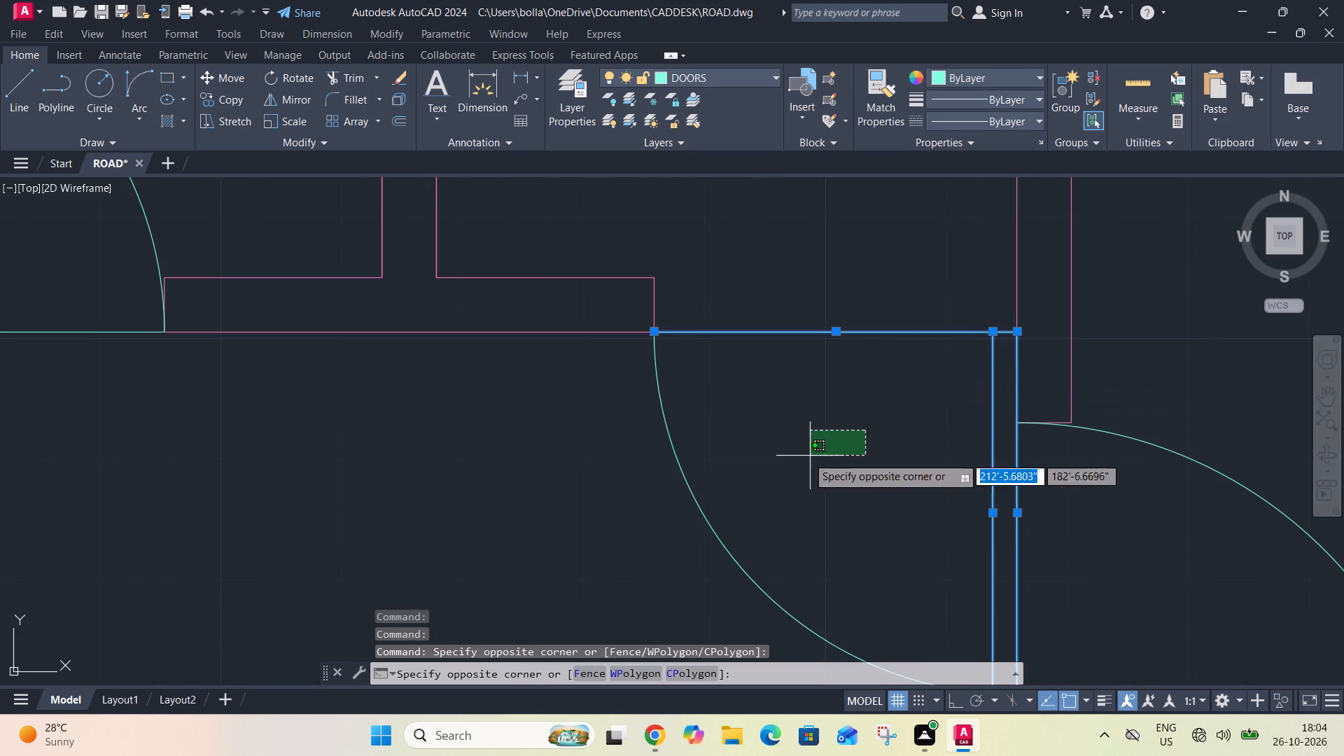
pyautogui.click(681, 524)
pyautogui.press('m')
pyautogui.press('i')
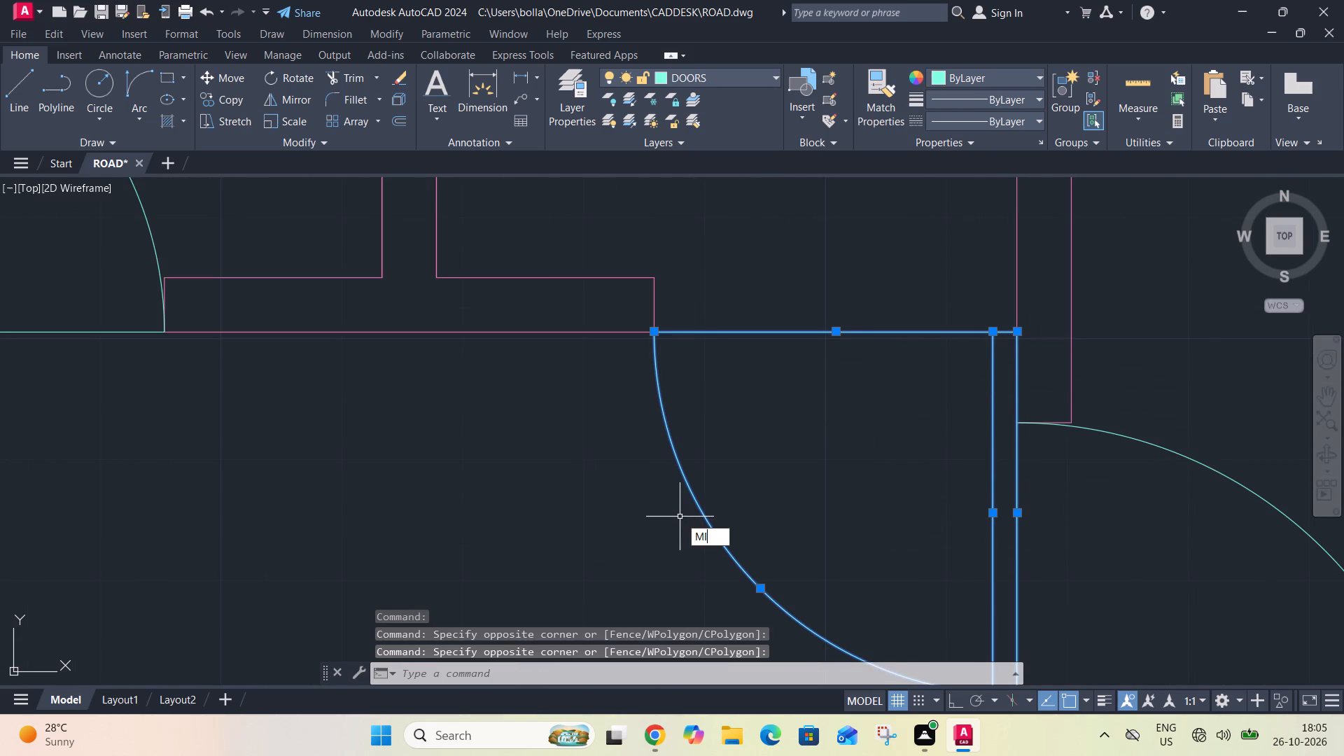
pyautogui.press('space')
pyautogui.click(654, 337)
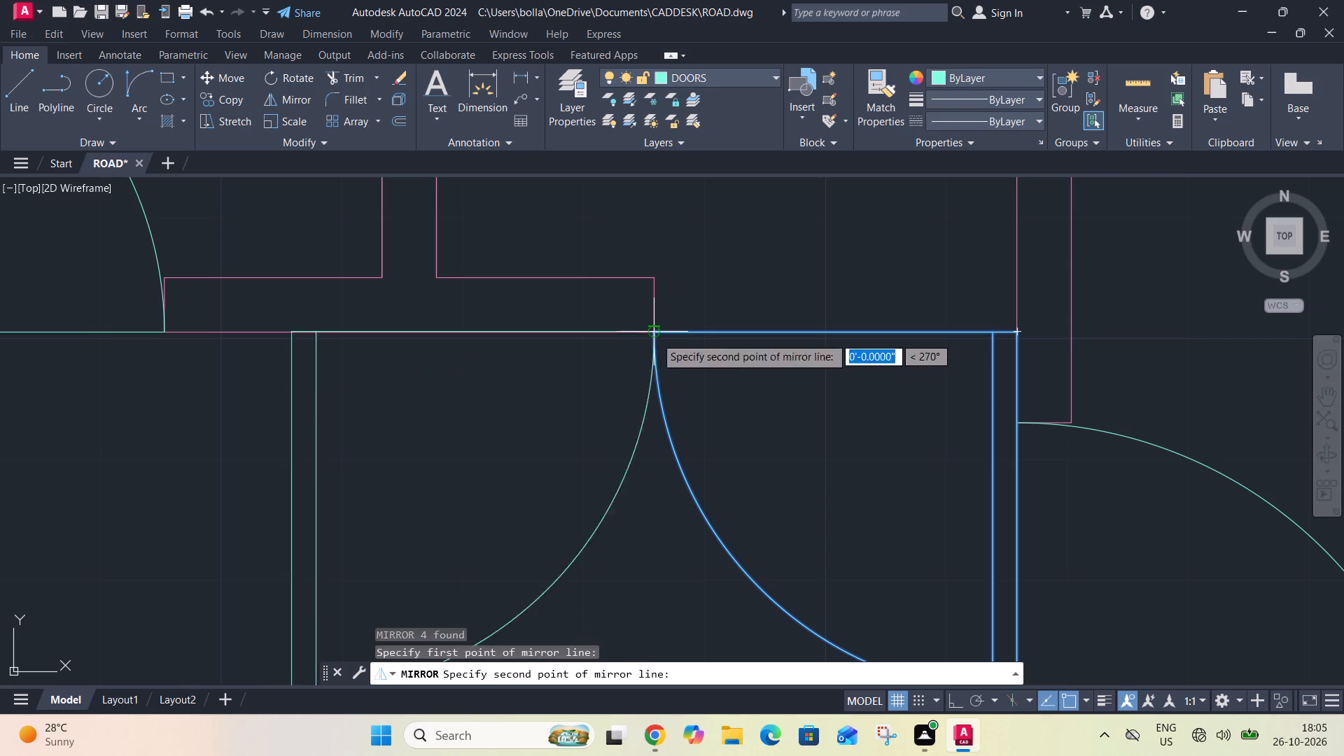
pyautogui.click(1014, 331)
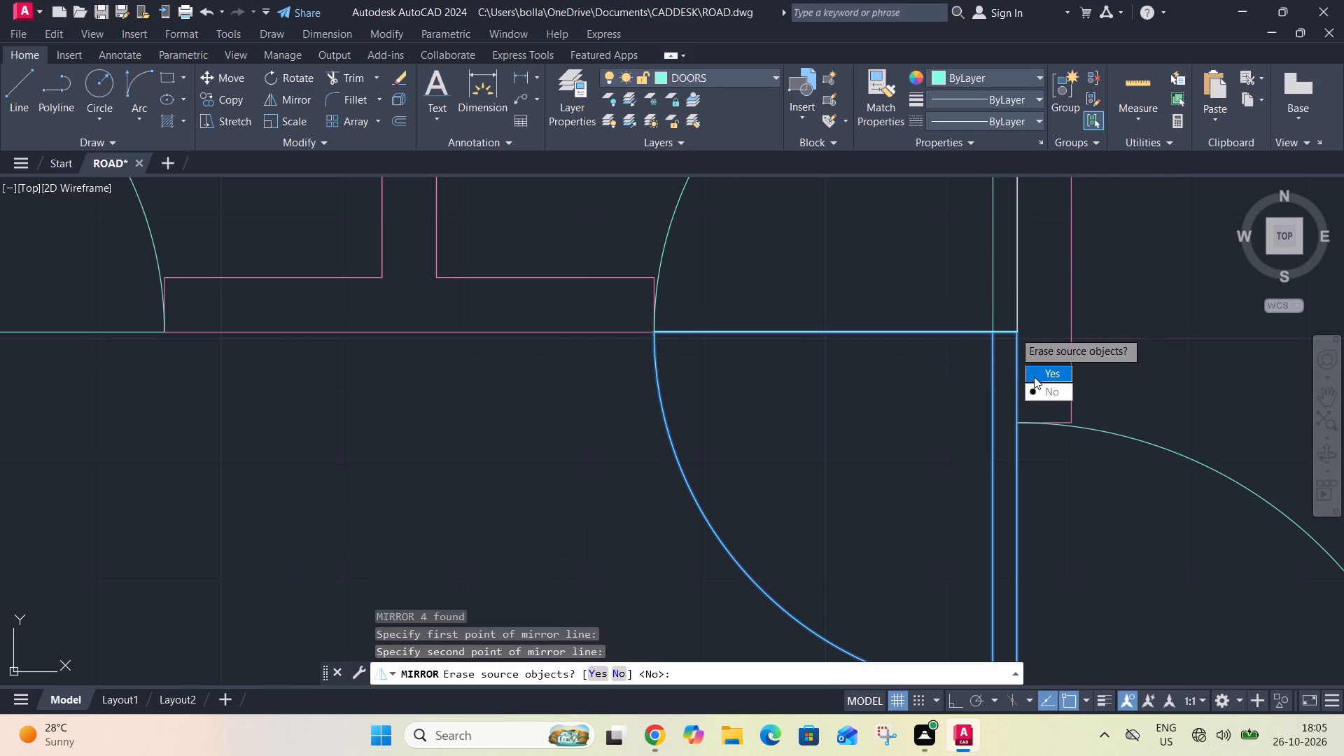
pyautogui.moveTo(1036, 376); pyautogui.dragTo(1014, 331)
# Align the east drawing room's door base line across its south opening, hinge corner on the partition wall's end, scaling to fit.
pyautogui.scroll(-3, 971, 369)
pyautogui.moveTo(962, 407); pyautogui.dragTo(1039, 354, button='middle')
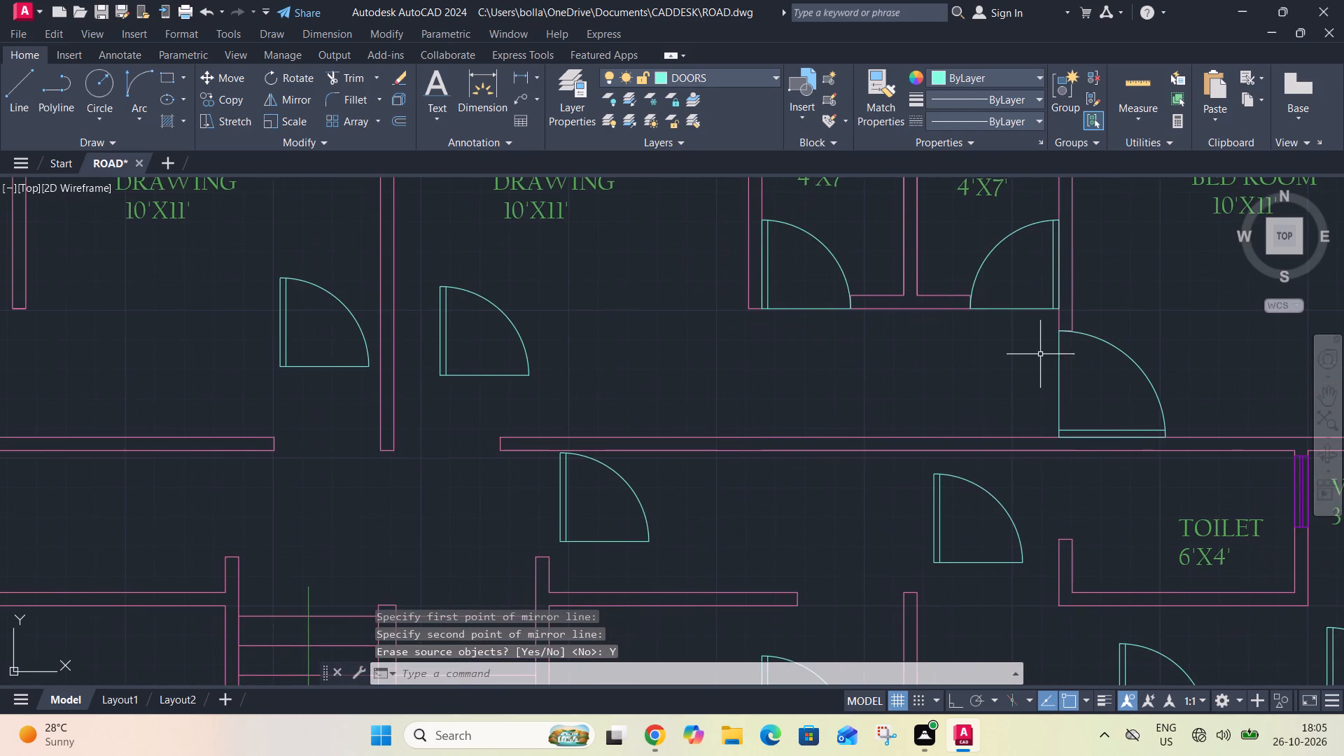
pyautogui.scroll(-2, 1042, 359)
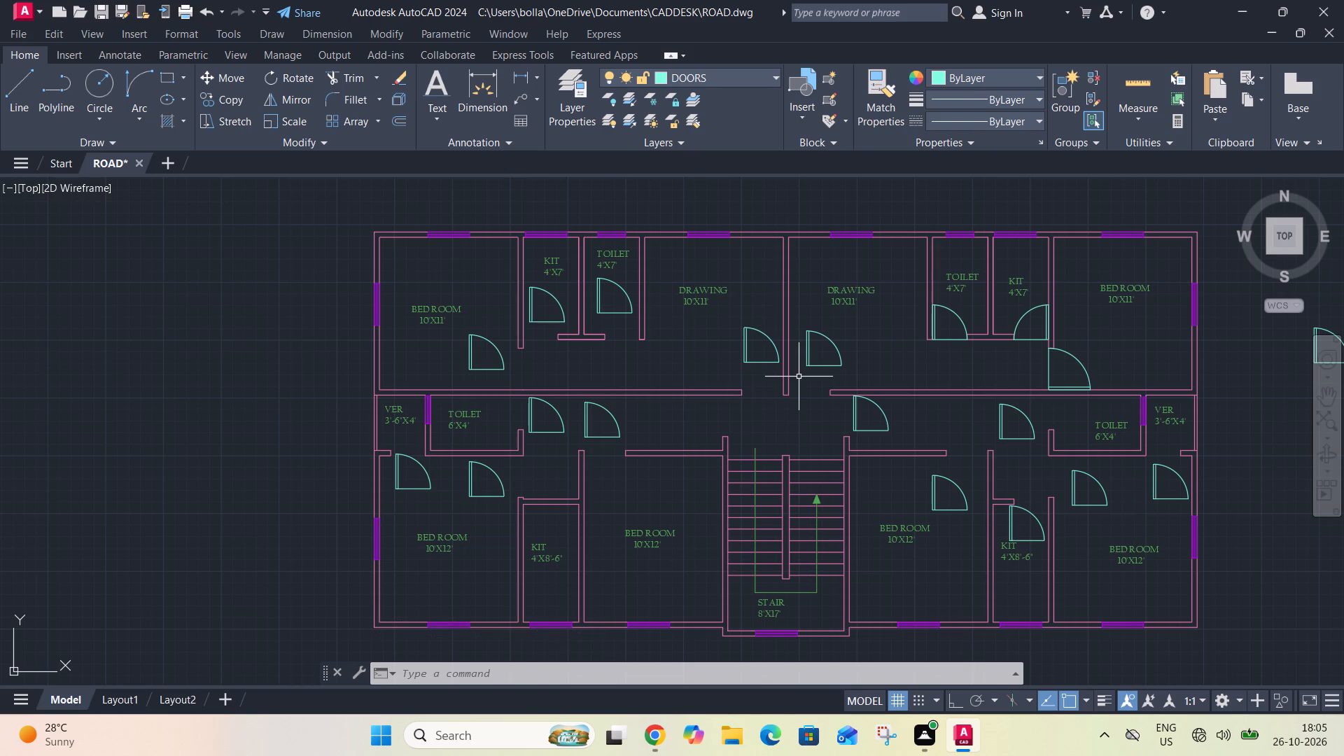
pyautogui.scroll(2, 801, 339)
pyautogui.click(796, 308)
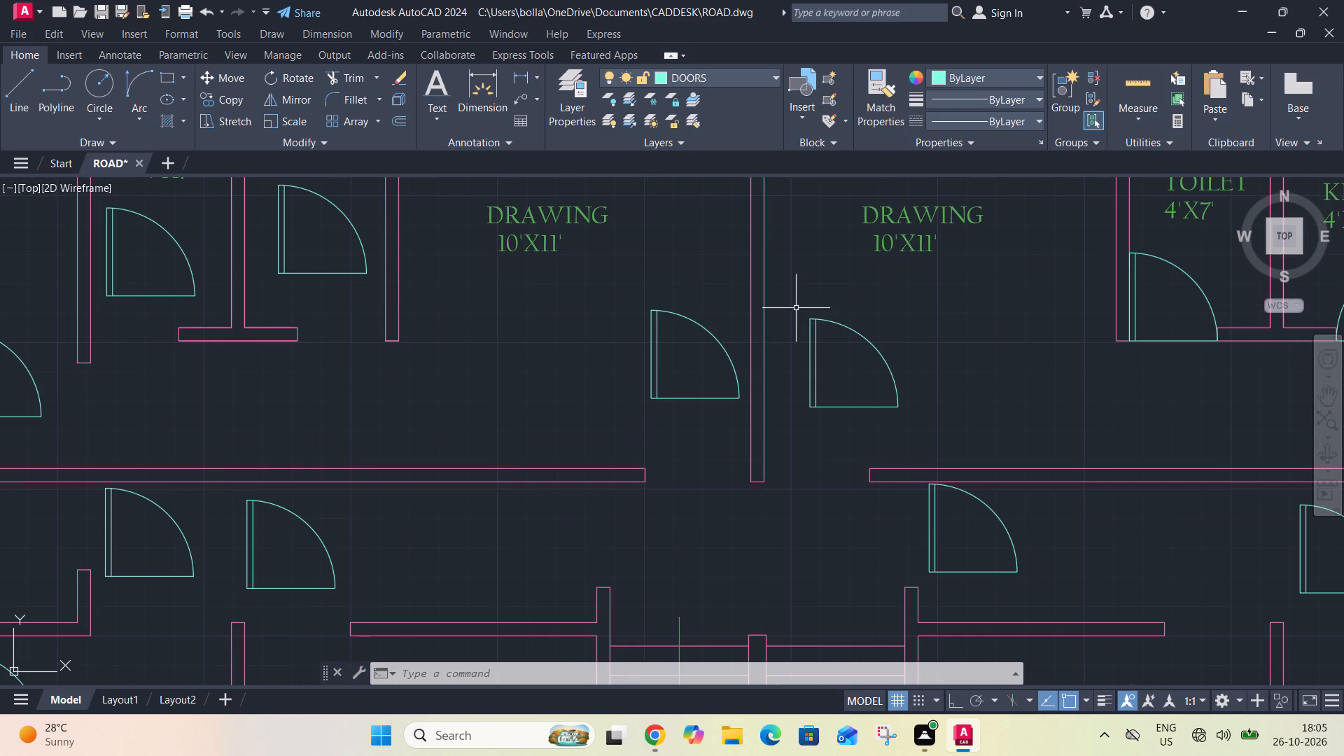
pyautogui.click(905, 431)
pyautogui.write('AL')
pyautogui.press('space')
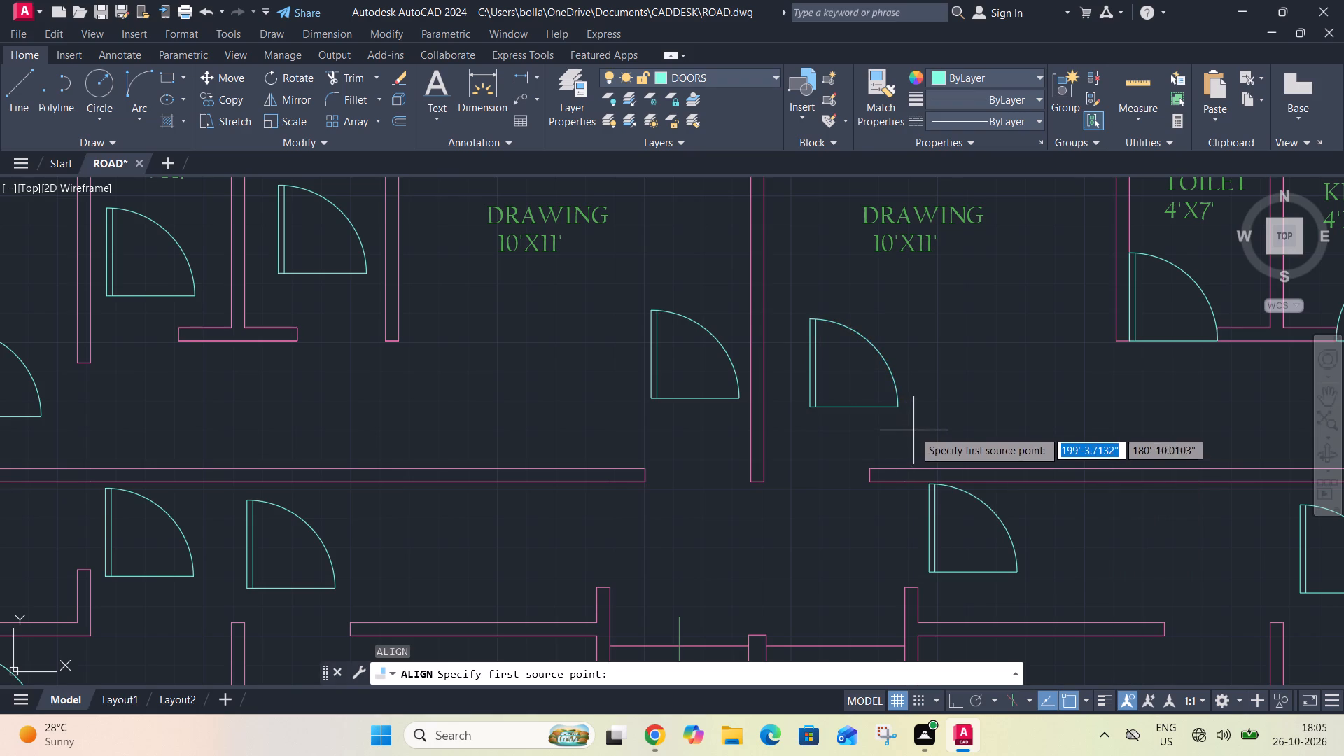
pyautogui.scroll(2, 808, 408)
pyautogui.click(809, 404)
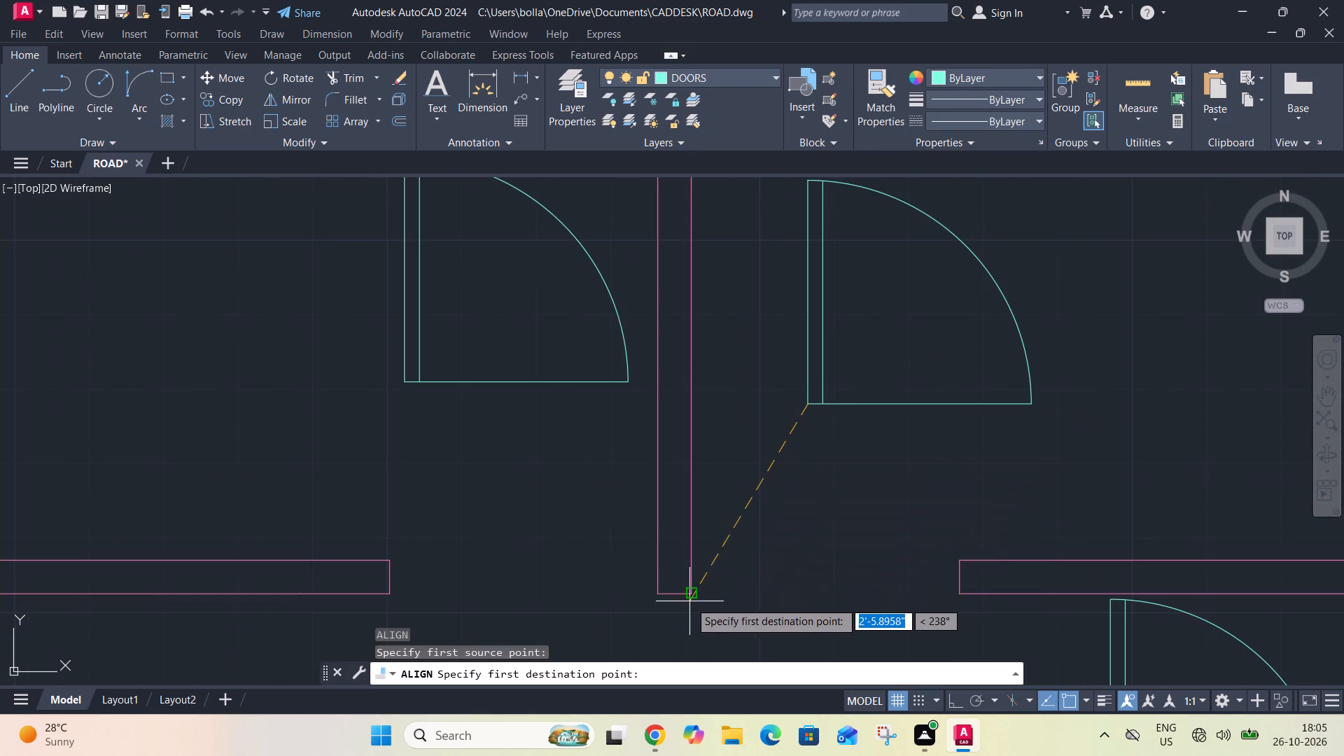
pyautogui.click(694, 595)
pyautogui.click(1032, 404)
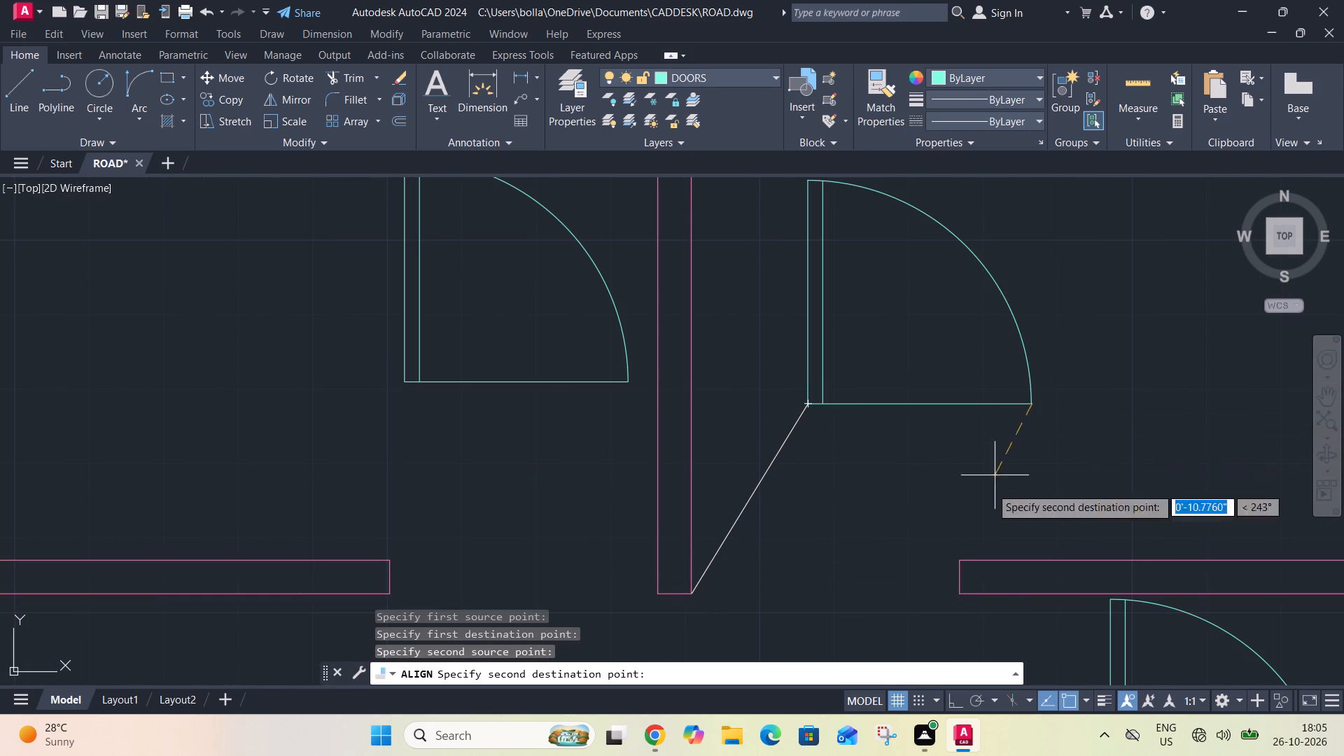
pyautogui.click(958, 598)
pyautogui.press('space')
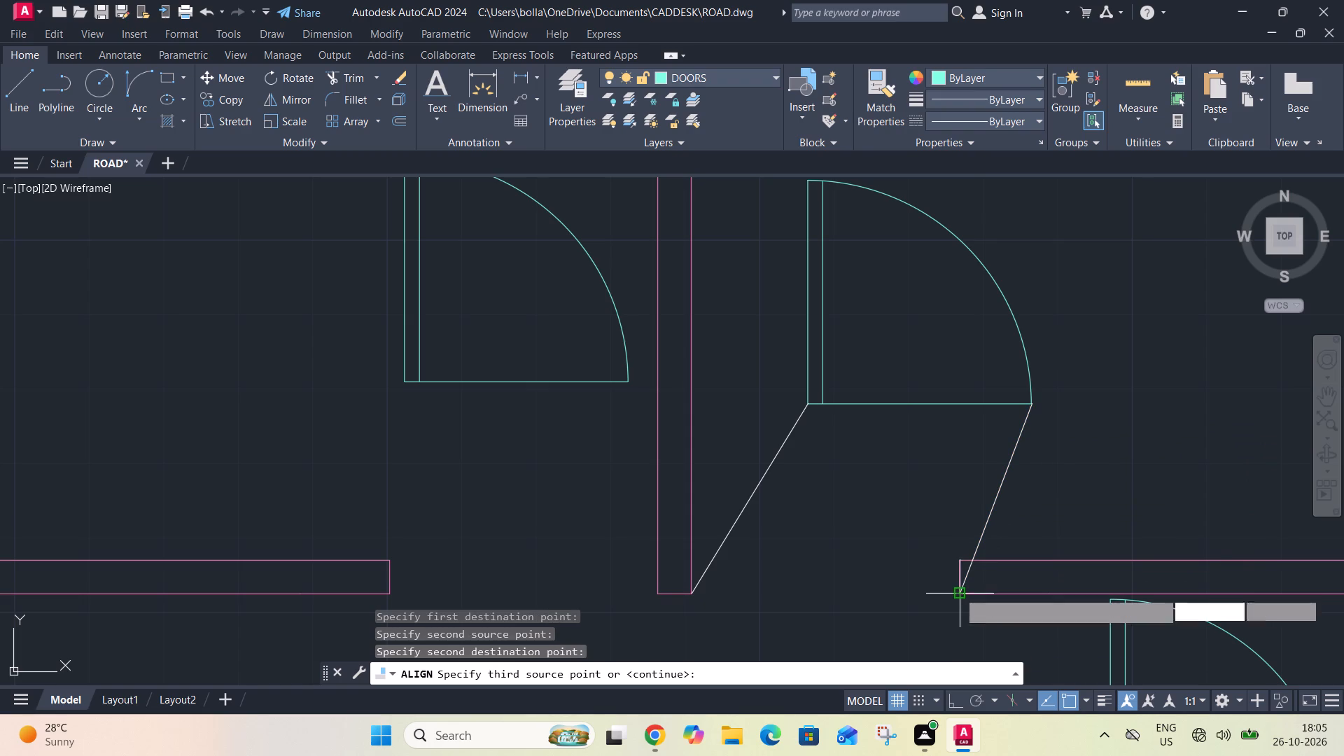
pyautogui.moveTo(986, 628); pyautogui.dragTo(958, 591)
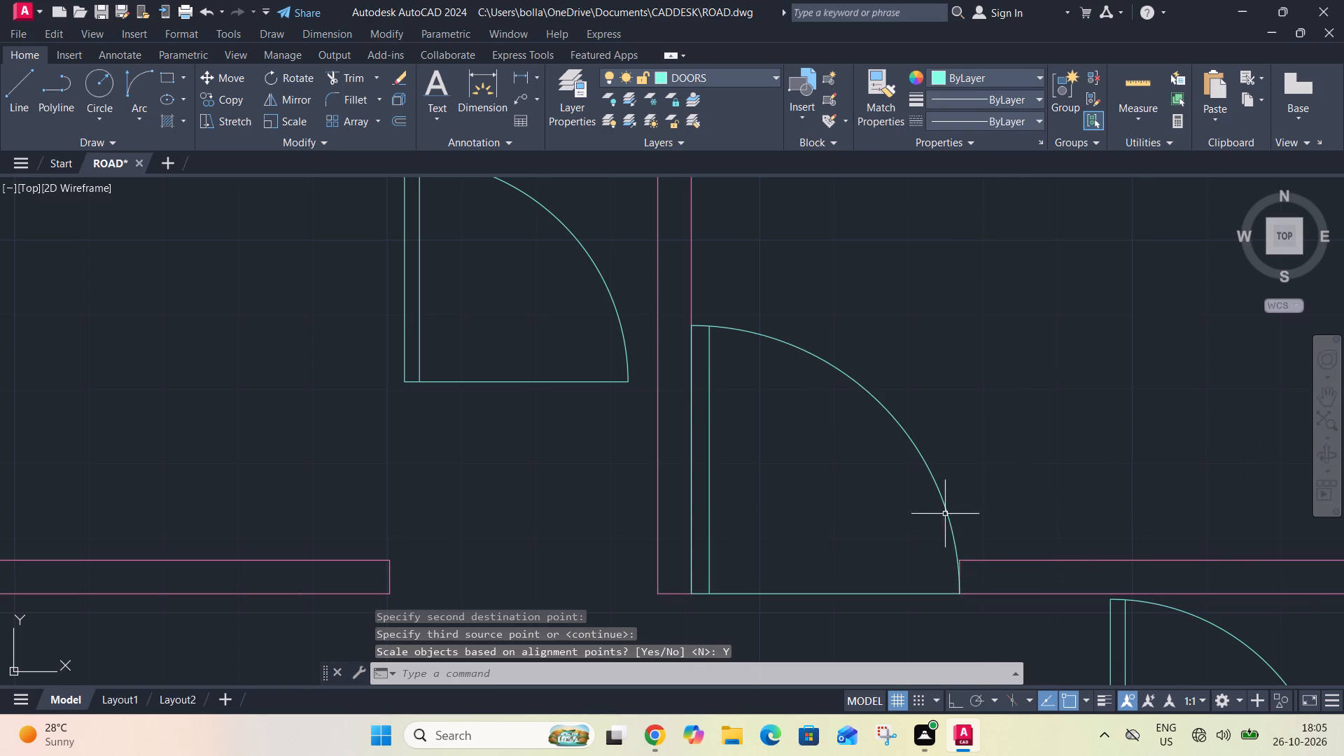
# Align the west drawing room's door base line from the partition wall's southwest corner to the opposite wall end's south corner, scaling to fit.
pyautogui.scroll(-2, 944, 511)
pyautogui.click(713, 355)
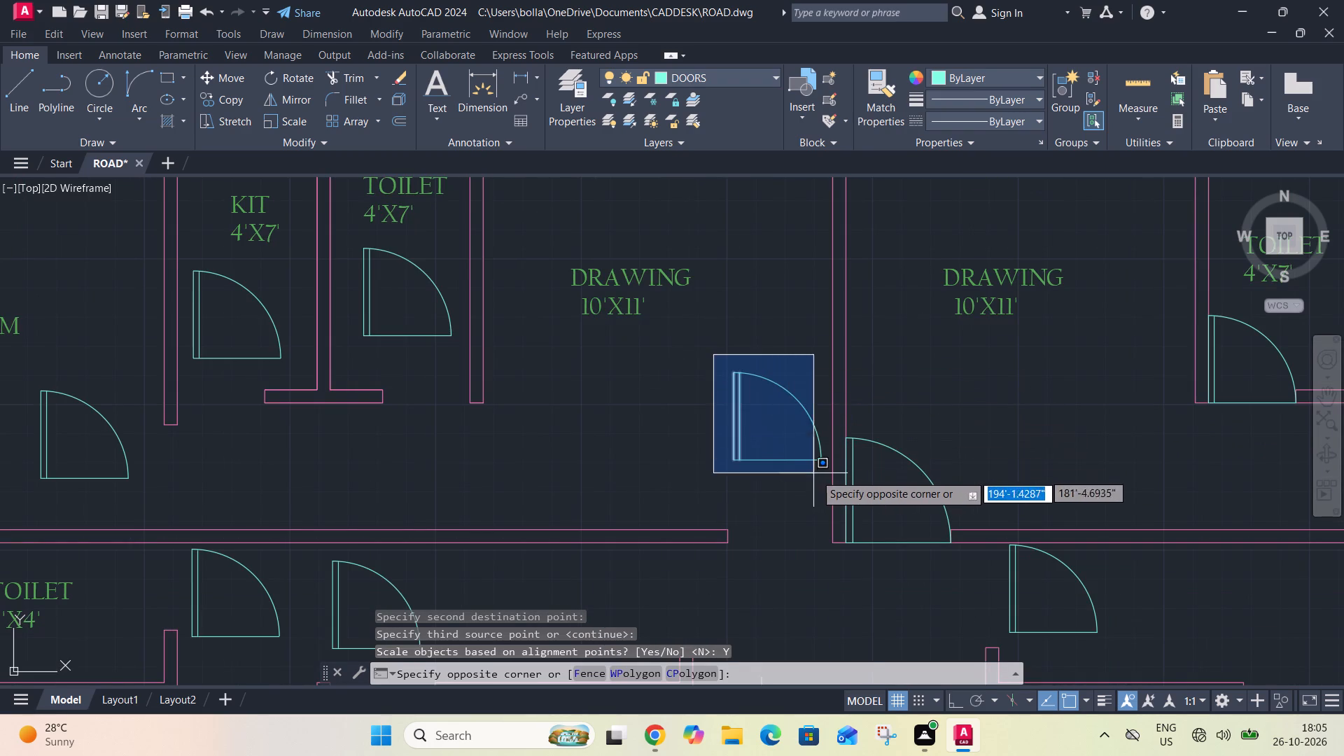
pyautogui.click(824, 483)
pyautogui.write('AL')
pyautogui.press('space')
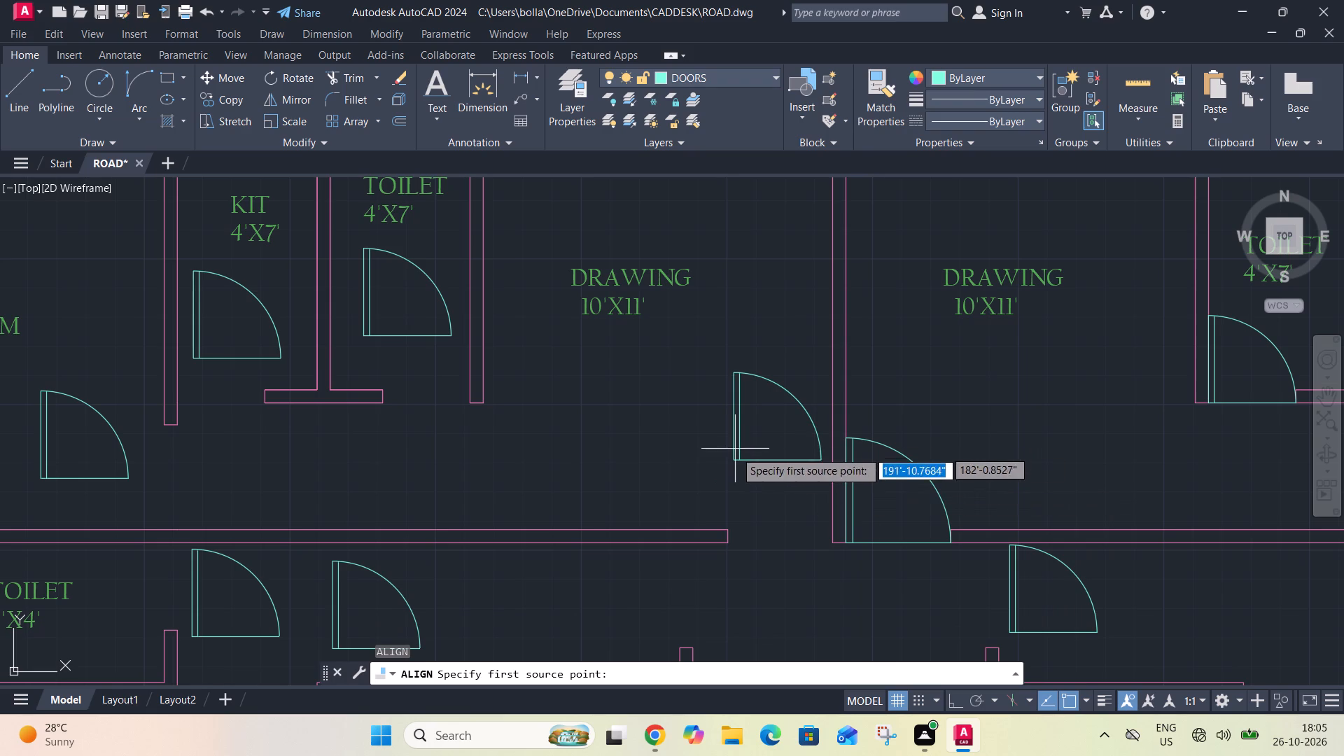
pyautogui.click(734, 460)
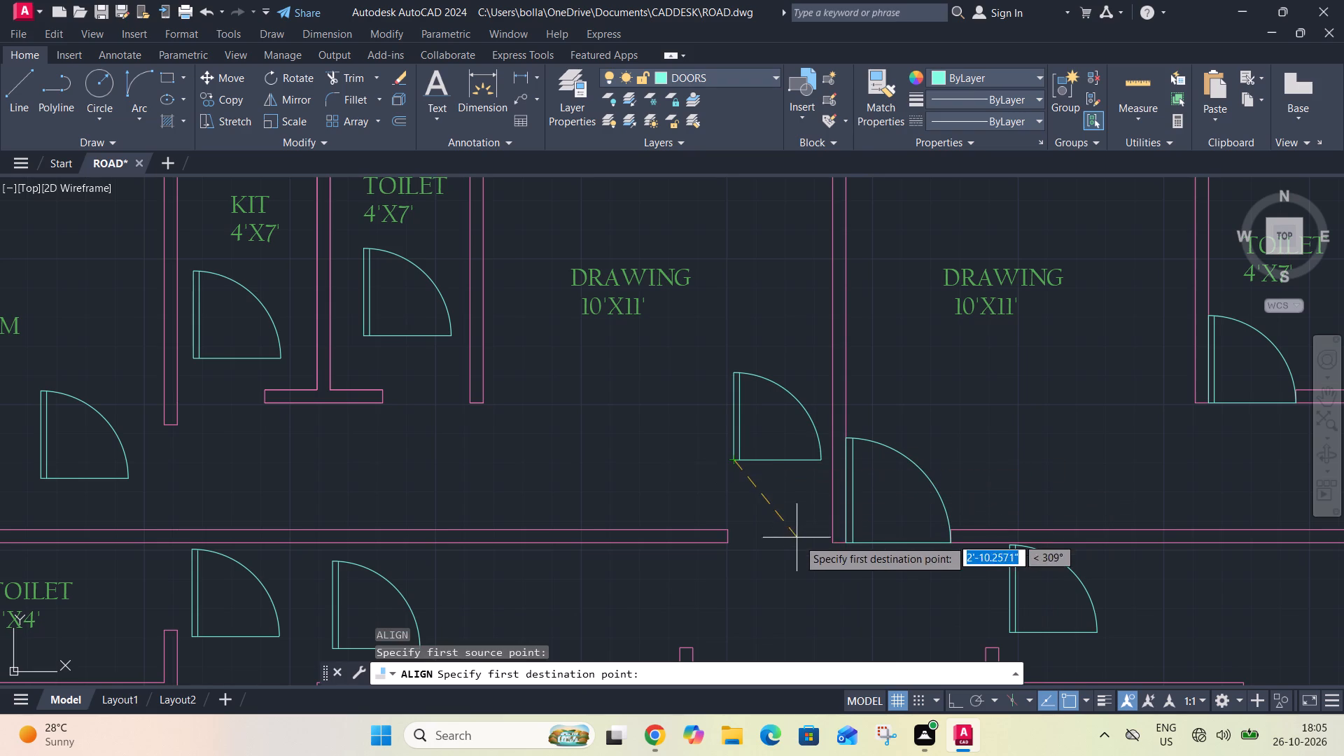
pyautogui.click(829, 544)
pyautogui.click(822, 460)
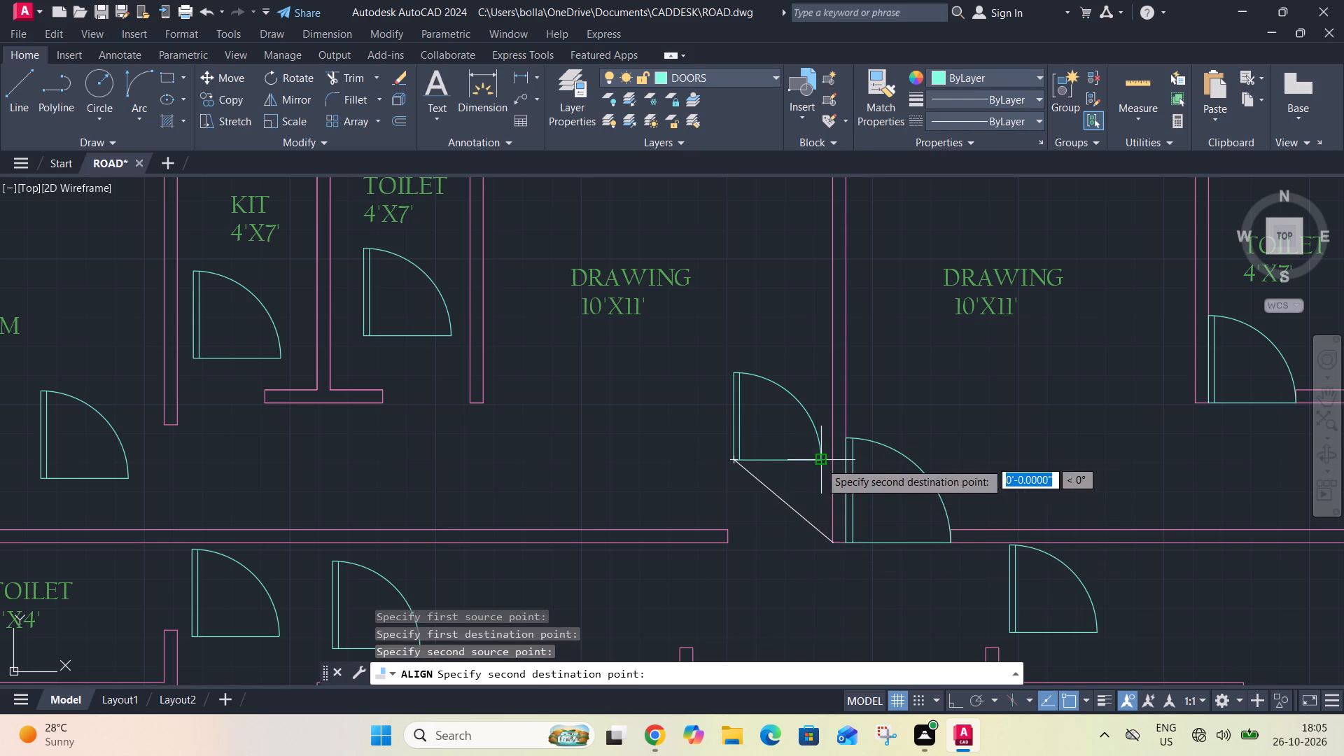
pyautogui.scroll(2, 729, 547)
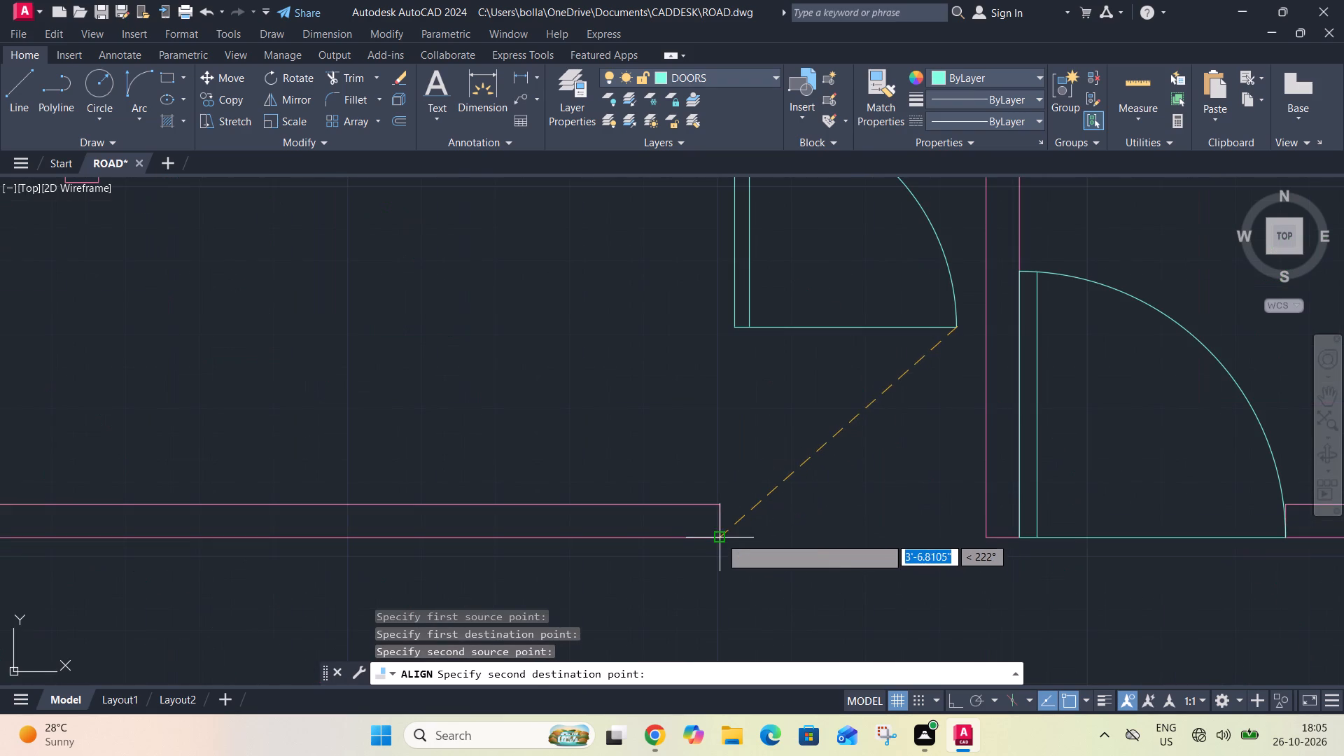
pyautogui.click(720, 537)
pyautogui.press('space')
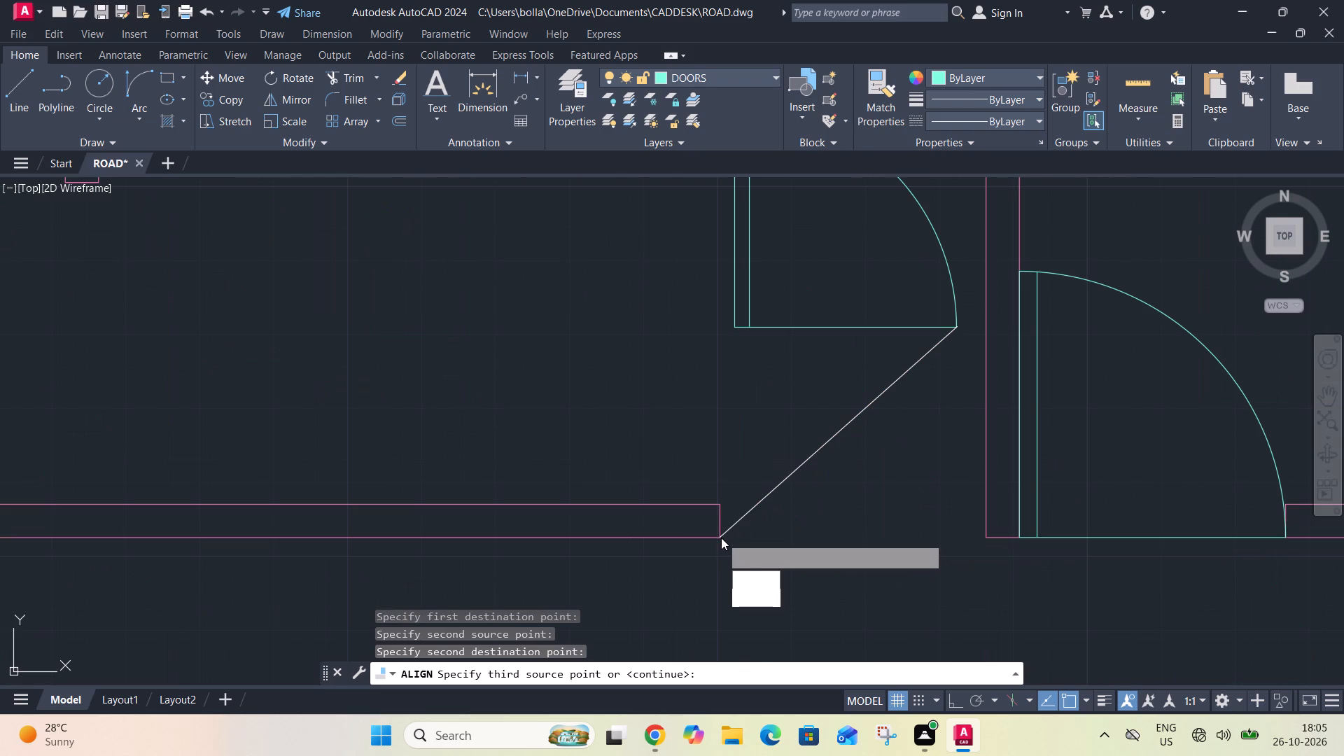
pyautogui.moveTo(753, 584); pyautogui.dragTo(721, 537)
# Mirror the west drawing room's door about its base line so it swings into the room, erasing the source objects.
pyautogui.scroll(-2, 748, 472)
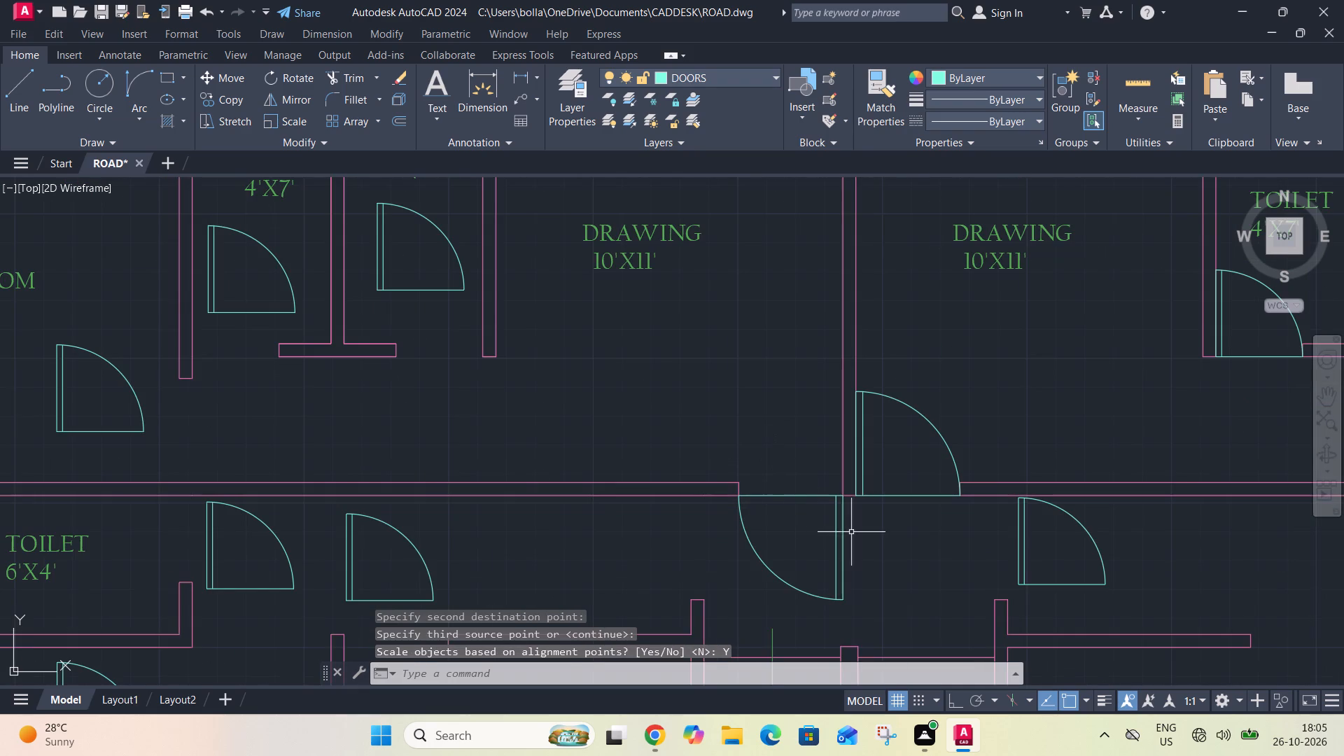
pyautogui.click(852, 532)
pyautogui.click(741, 558)
pyautogui.click(792, 491)
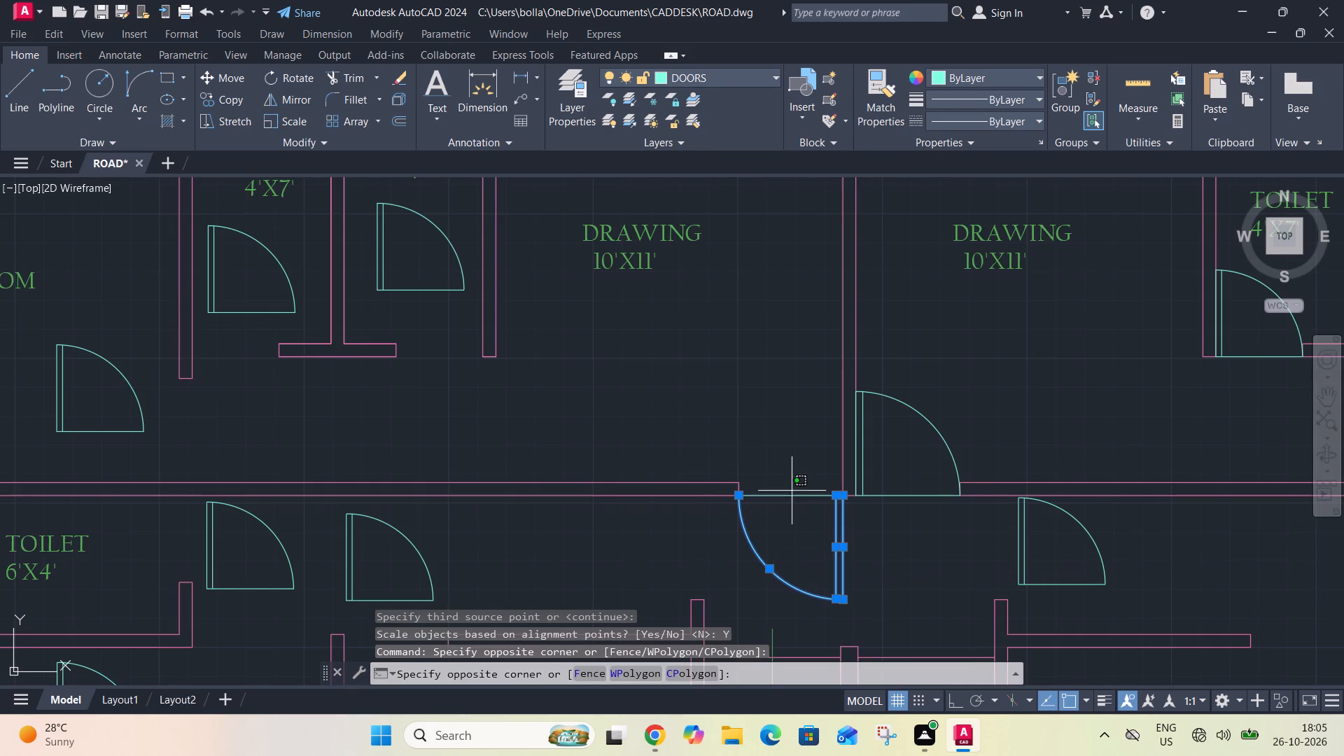
pyautogui.click(785, 507)
pyautogui.write('MI')
pyautogui.press('space')
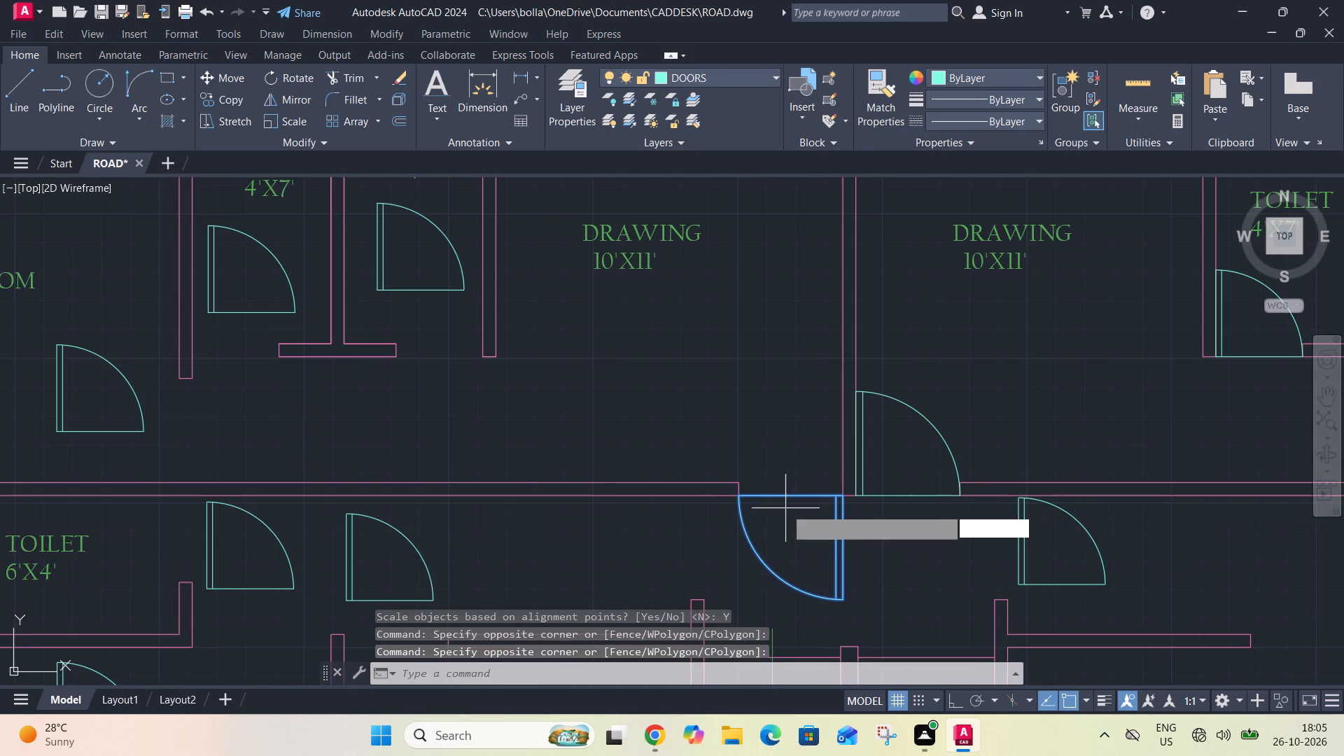
pyautogui.scroll(1, 845, 498)
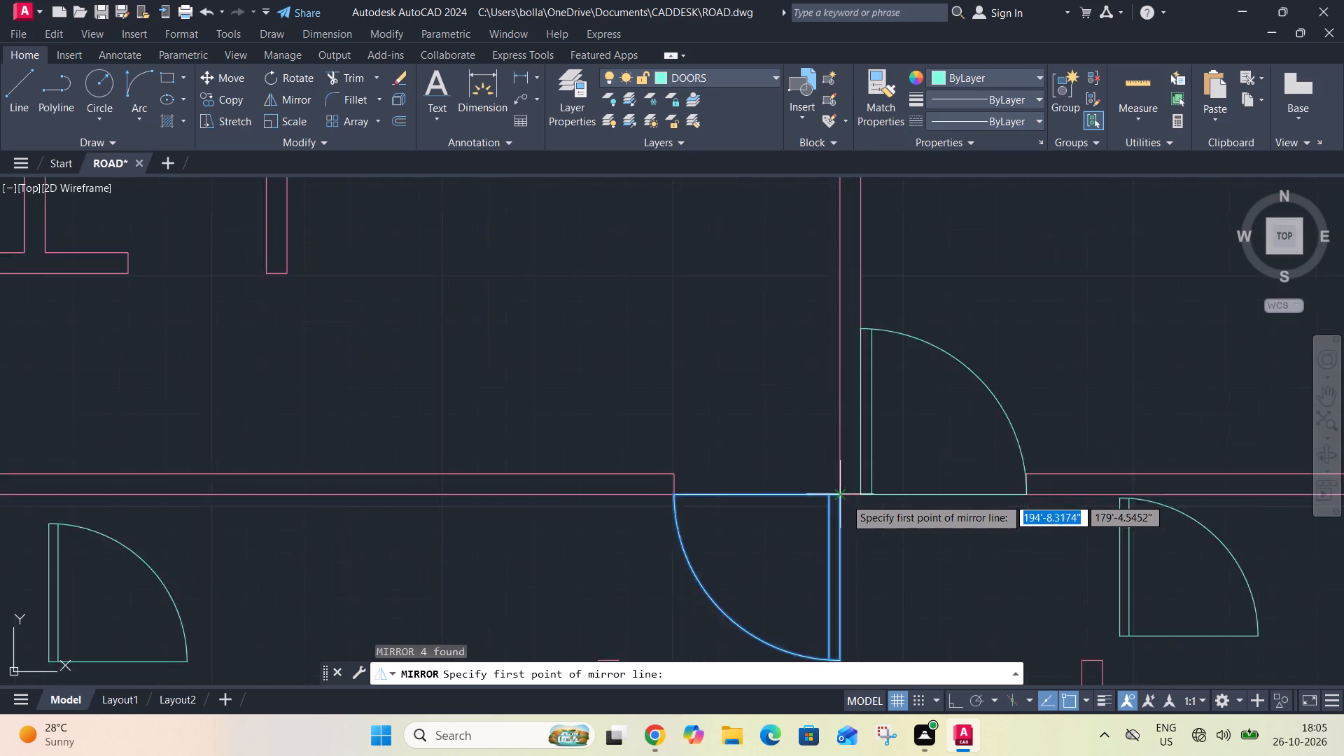
pyautogui.scroll(1, 845, 498)
pyautogui.click(835, 490)
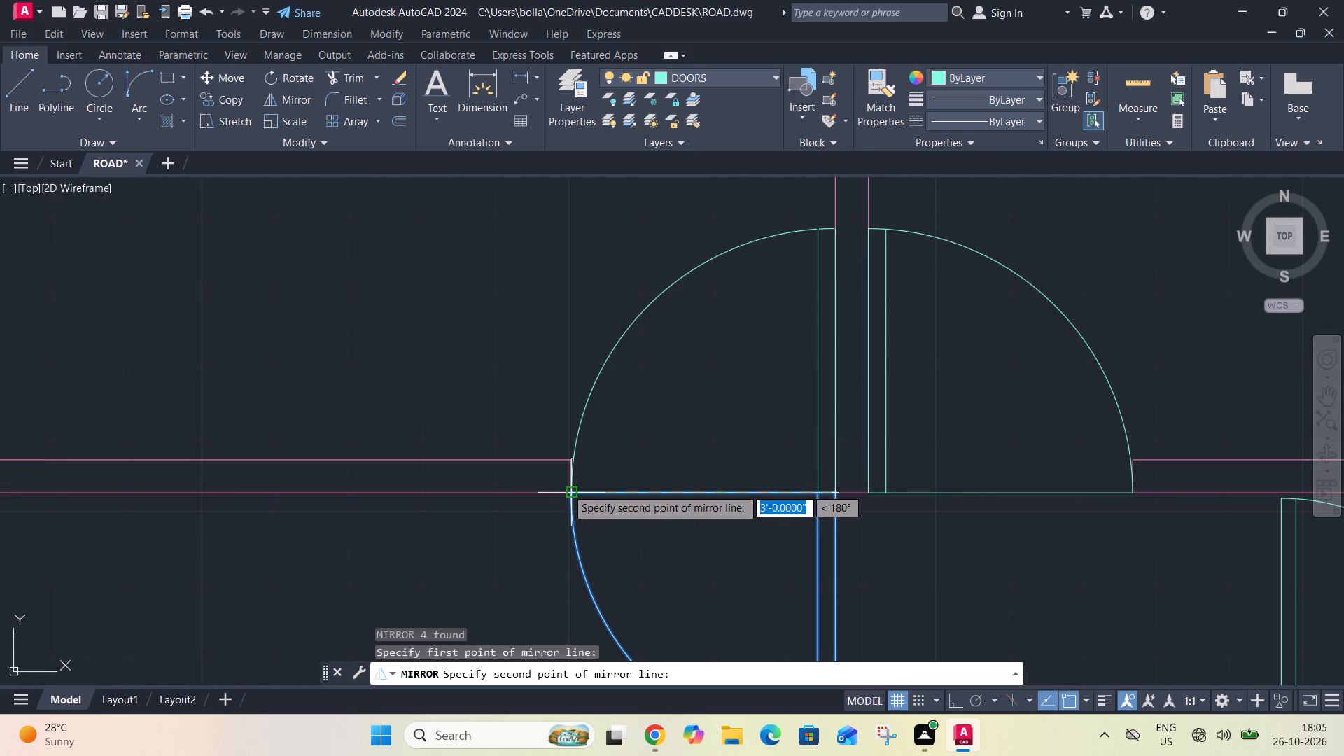
pyautogui.click(568, 491)
pyautogui.moveTo(603, 528); pyautogui.dragTo(568, 491)
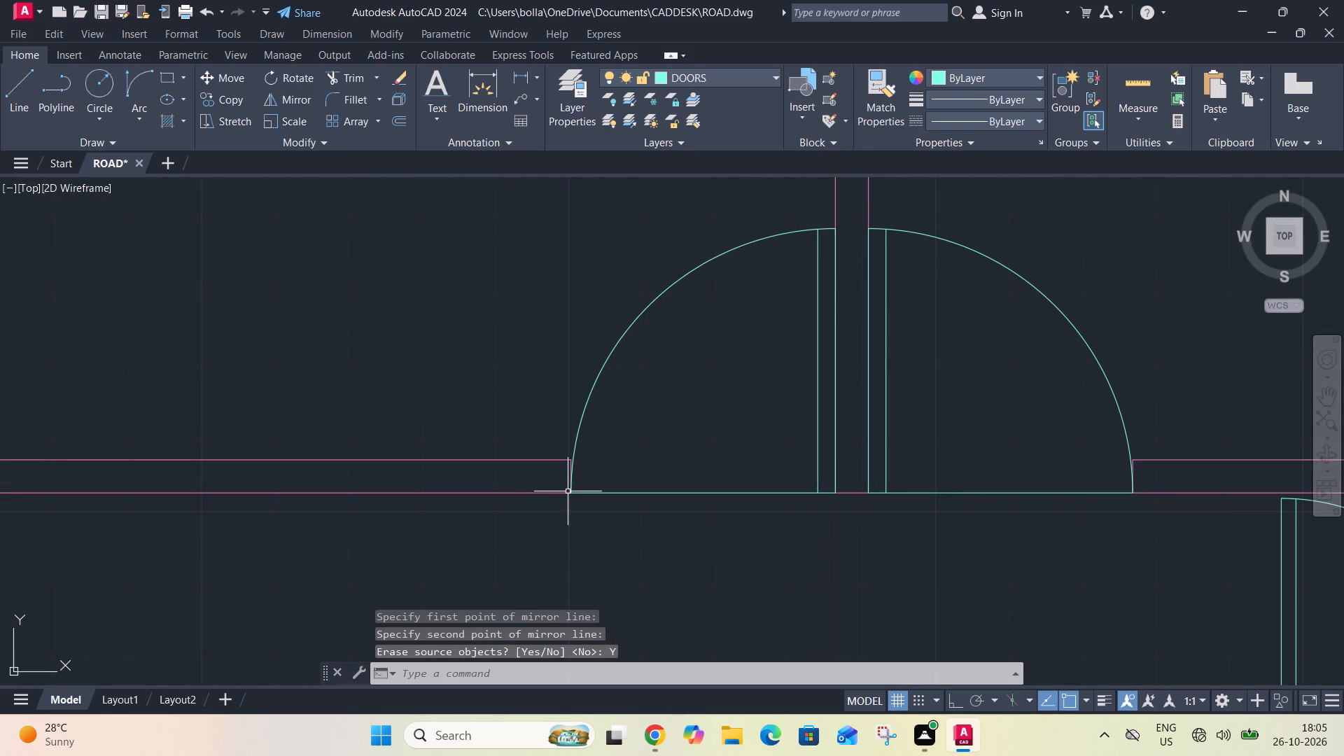
# Align the west 4'X7' toilet's door base line from the drawing-room wall's end to the short wall's south corner, scaling to fit.
pyautogui.scroll(-5, 633, 442)
pyautogui.scroll(2, 549, 379)
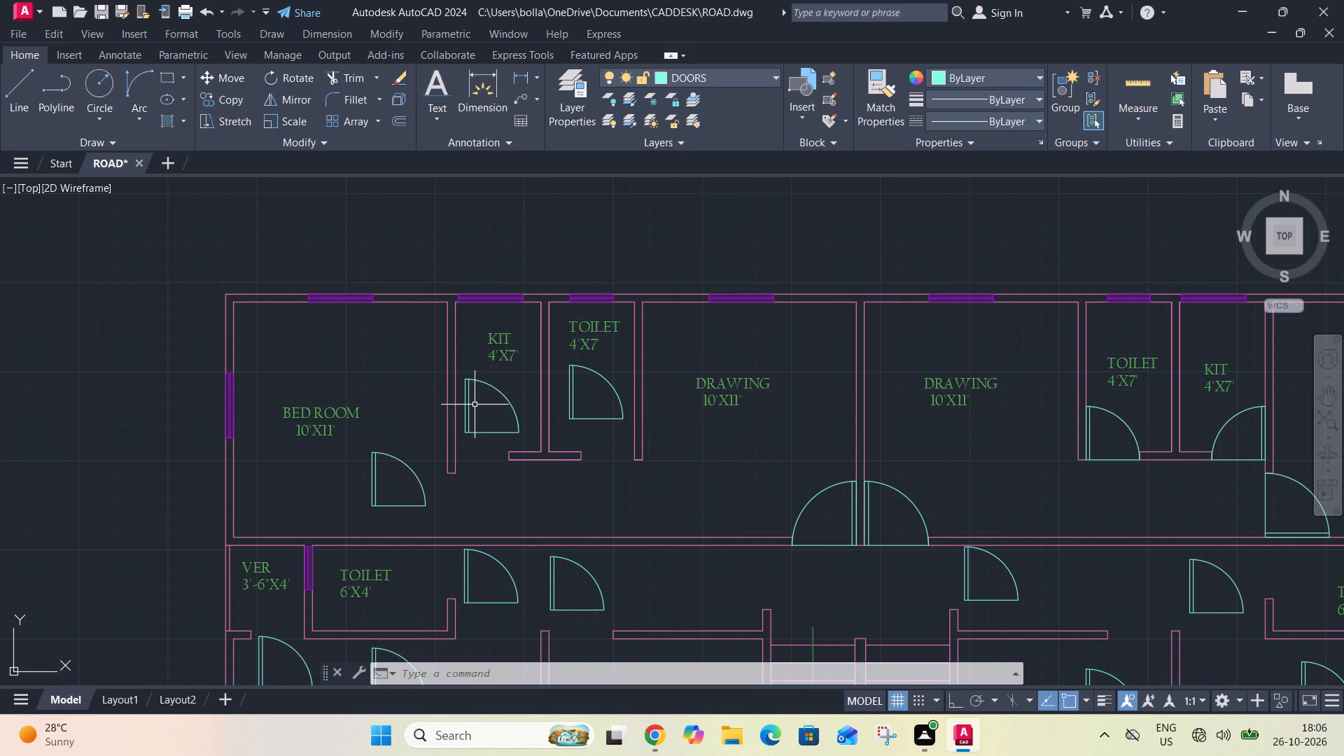
pyautogui.click(561, 359)
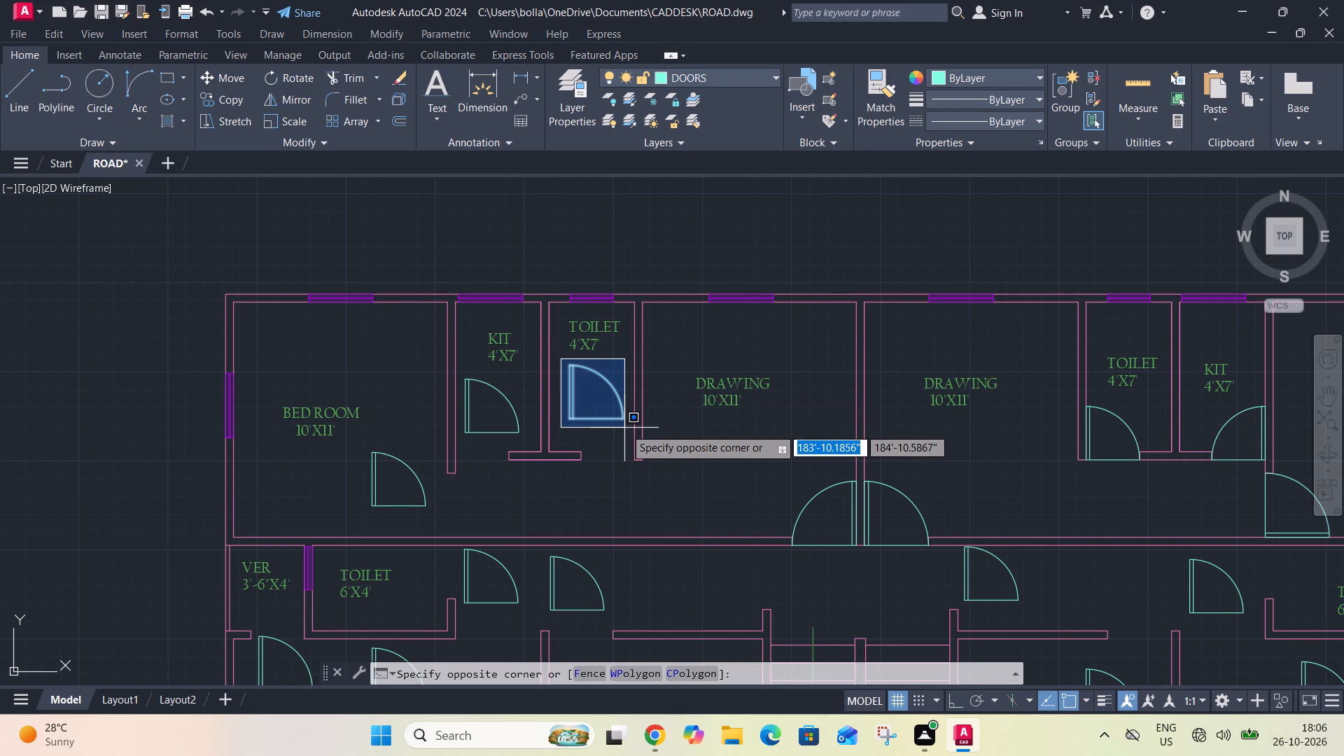
pyautogui.click(624, 428)
pyautogui.write('AL')
pyautogui.press('space')
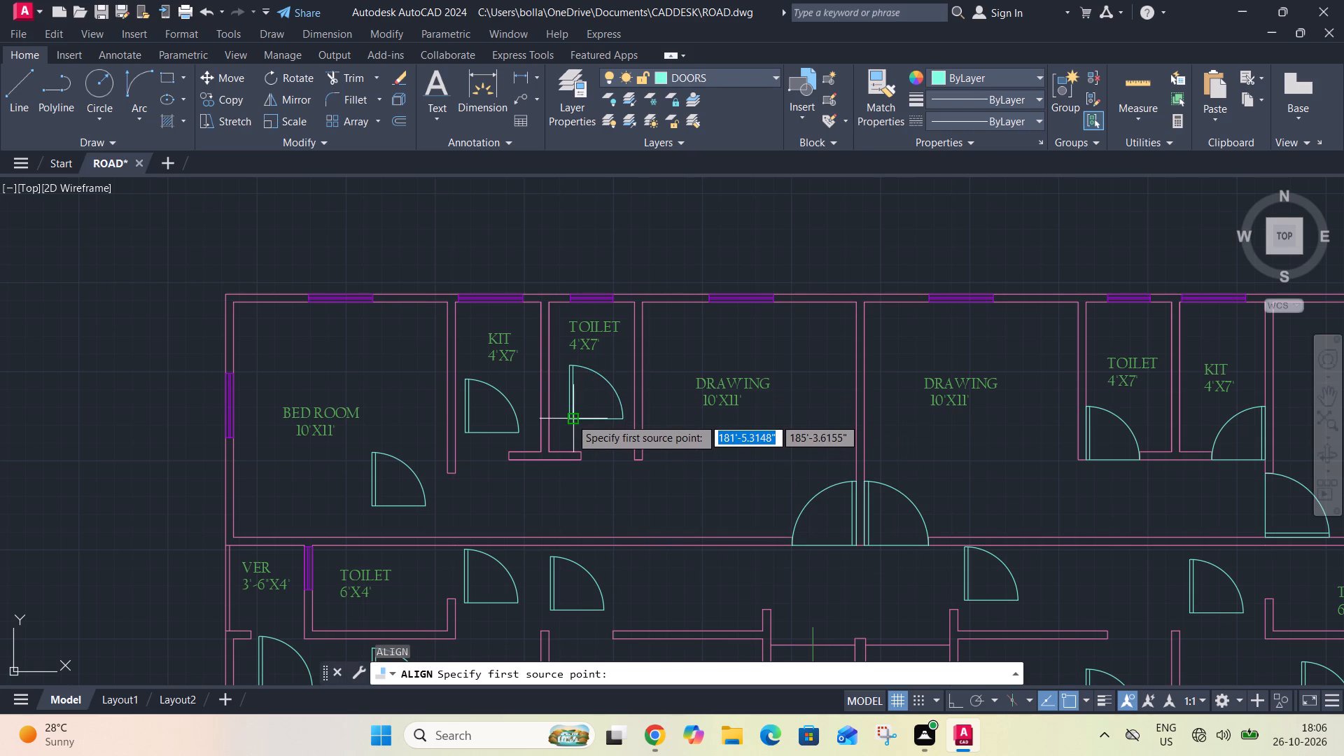
pyautogui.scroll(1, 570, 418)
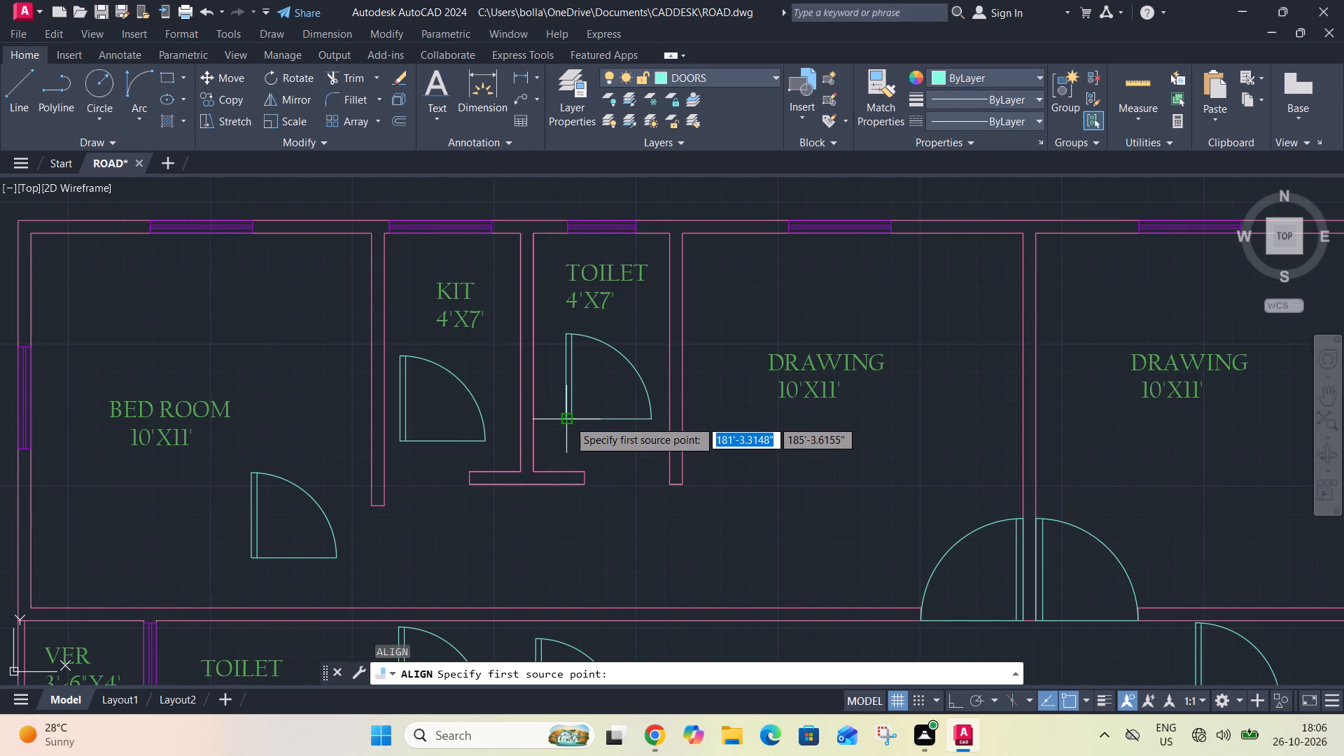
pyautogui.click(568, 420)
pyautogui.click(669, 487)
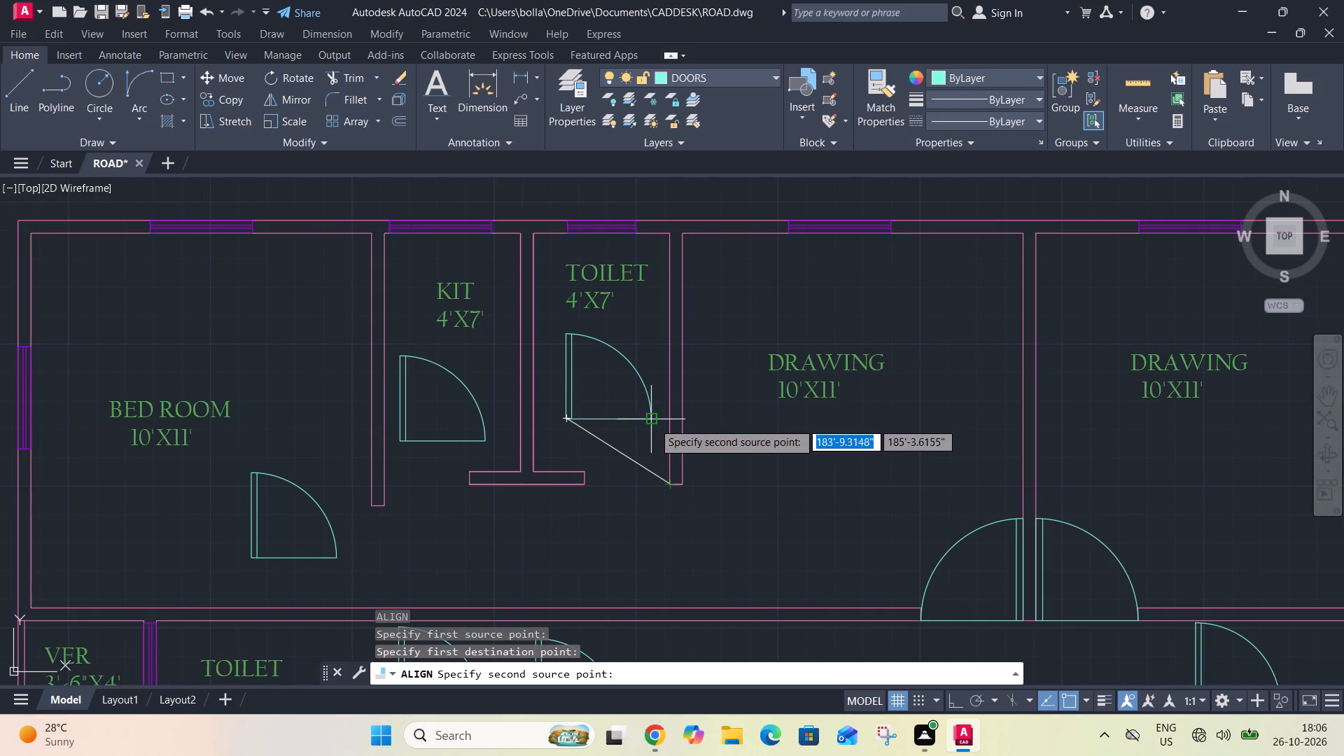
pyautogui.click(652, 418)
pyautogui.click(588, 486)
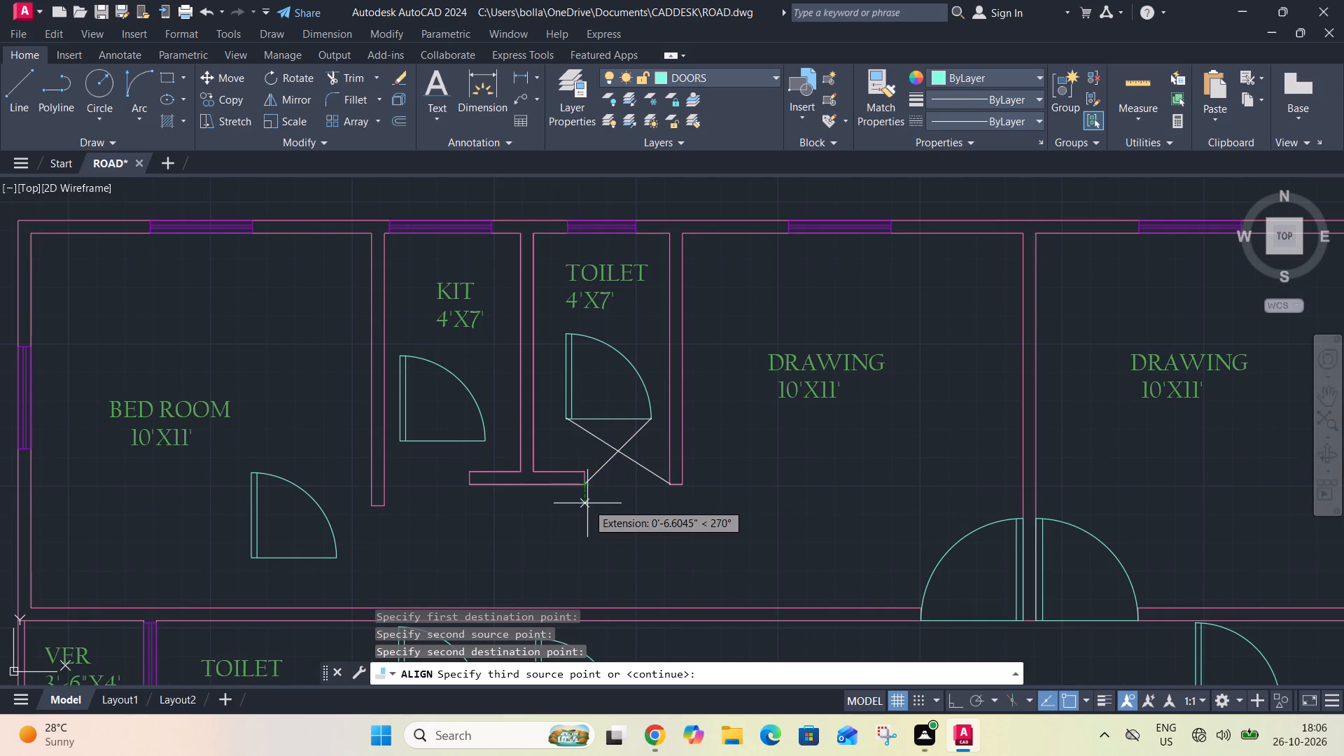
pyautogui.press('space')
pyautogui.moveTo(632, 542); pyautogui.dragTo(587, 503)
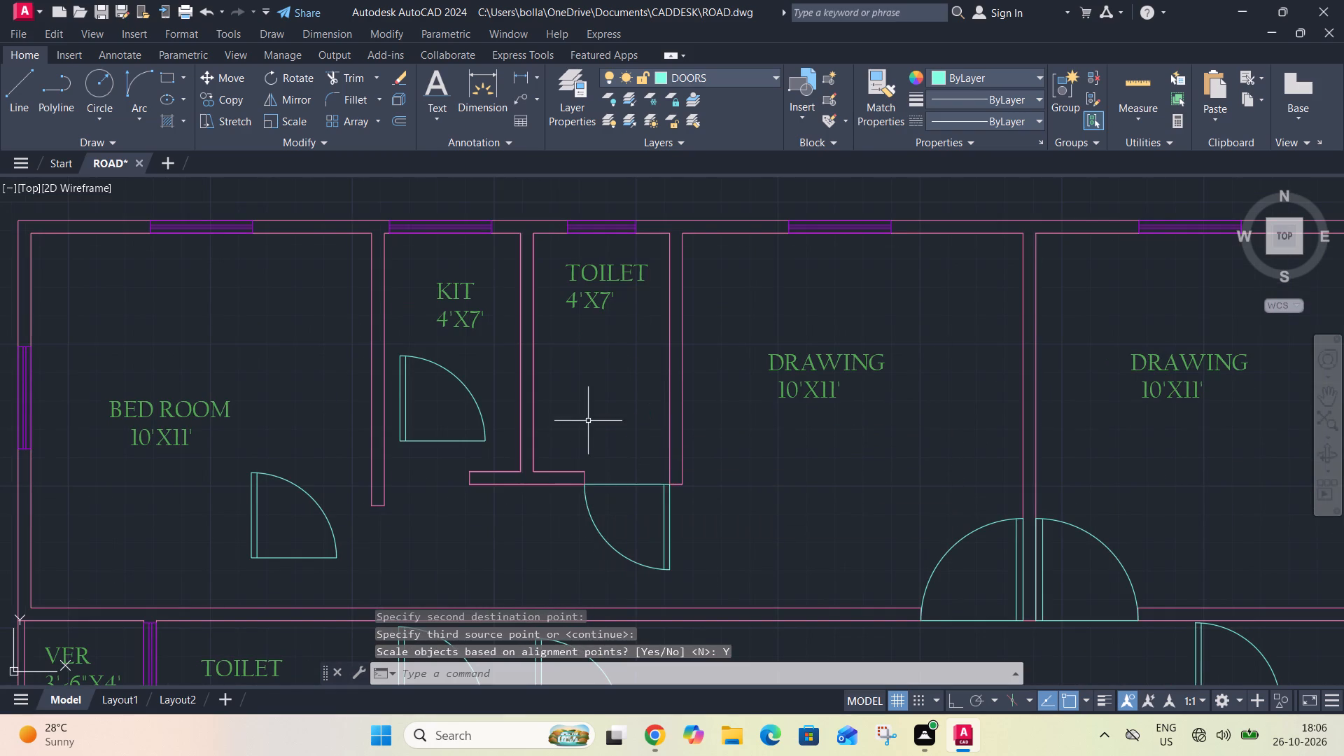
# Mirror the west 4'X7' toilet's door about its base line so it swings into the toilet, erasing the source objects.
pyautogui.click(680, 508)
pyautogui.click(589, 542)
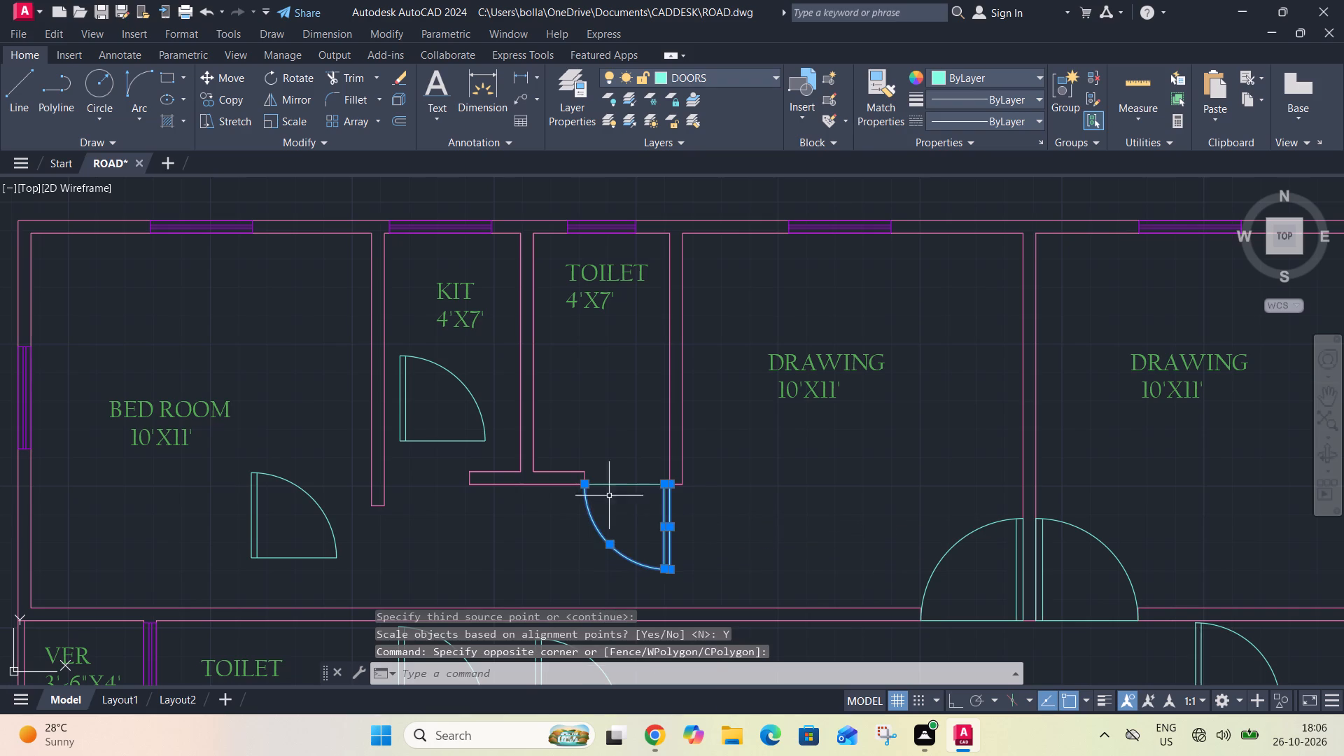
pyautogui.click(627, 480)
pyautogui.click(618, 498)
pyautogui.write('MI')
pyautogui.press('space')
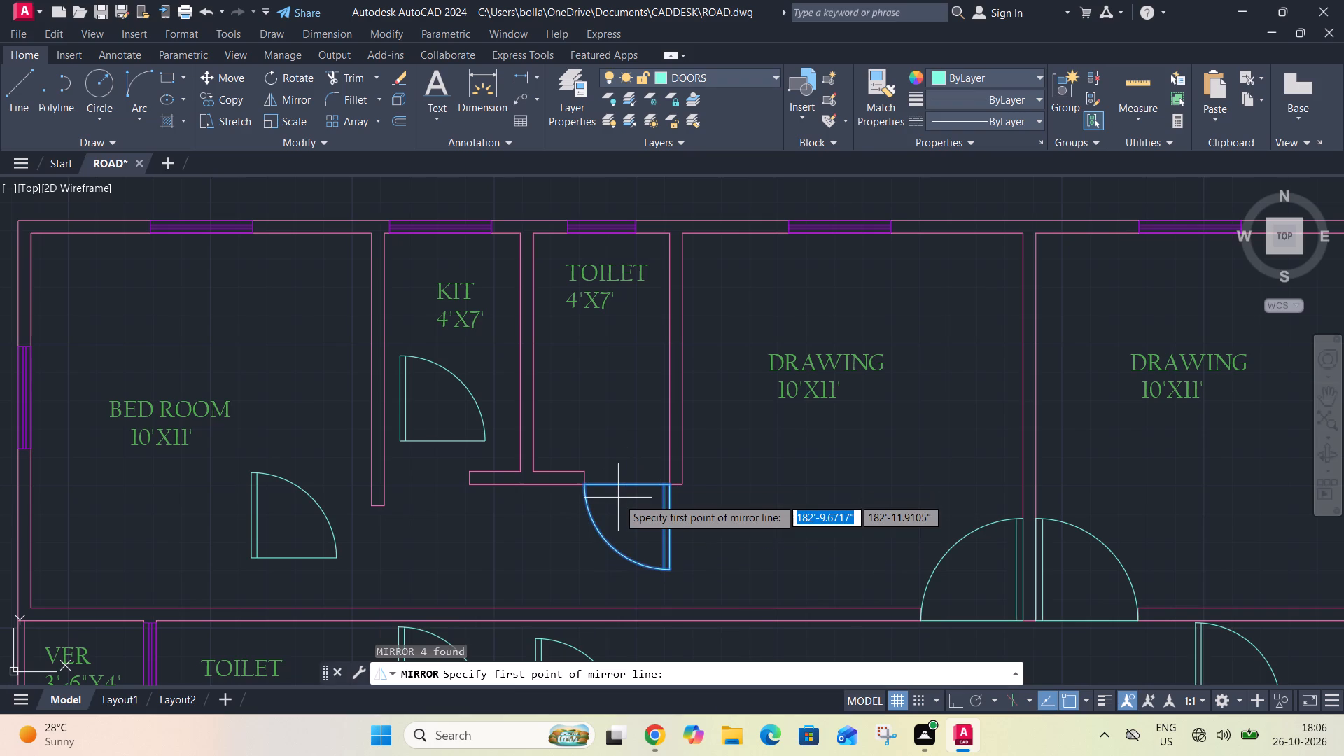
pyautogui.click(672, 483)
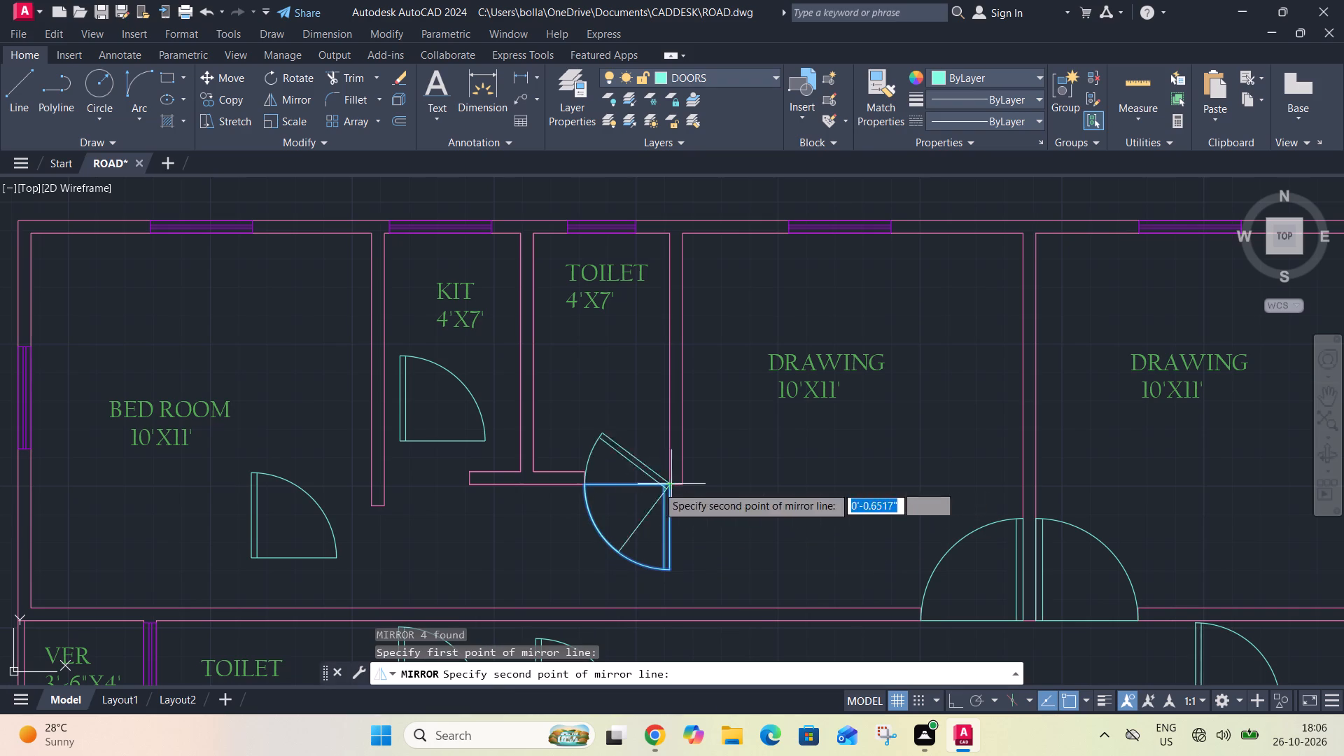
pyautogui.click(585, 486)
pyautogui.moveTo(622, 525); pyautogui.dragTo(585, 486)
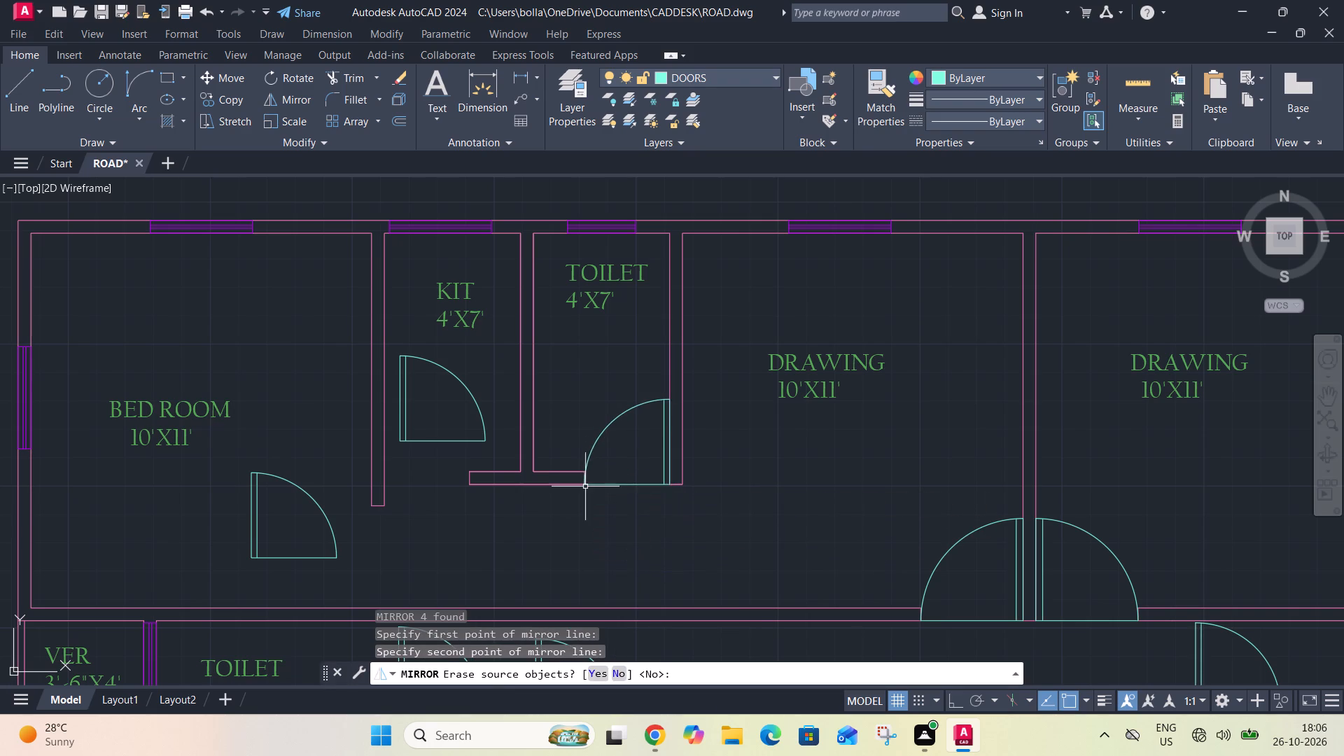
# Align the west 4'X7' kitchen's door base line from the short wall's southwest corner to the bedroom partition's east face, scaling to fit.
pyautogui.scroll(-2, 594, 465)
pyautogui.scroll(2, 524, 424)
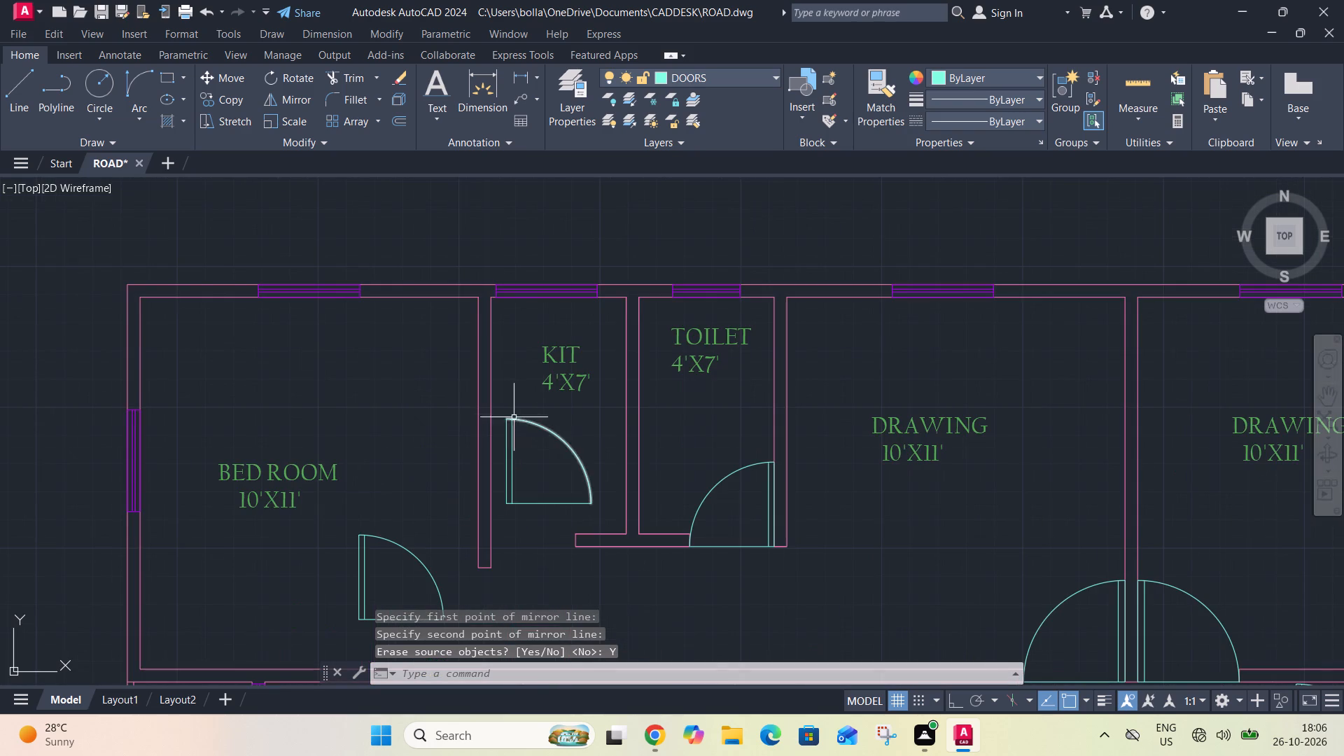
pyautogui.click(496, 414)
pyautogui.click(598, 507)
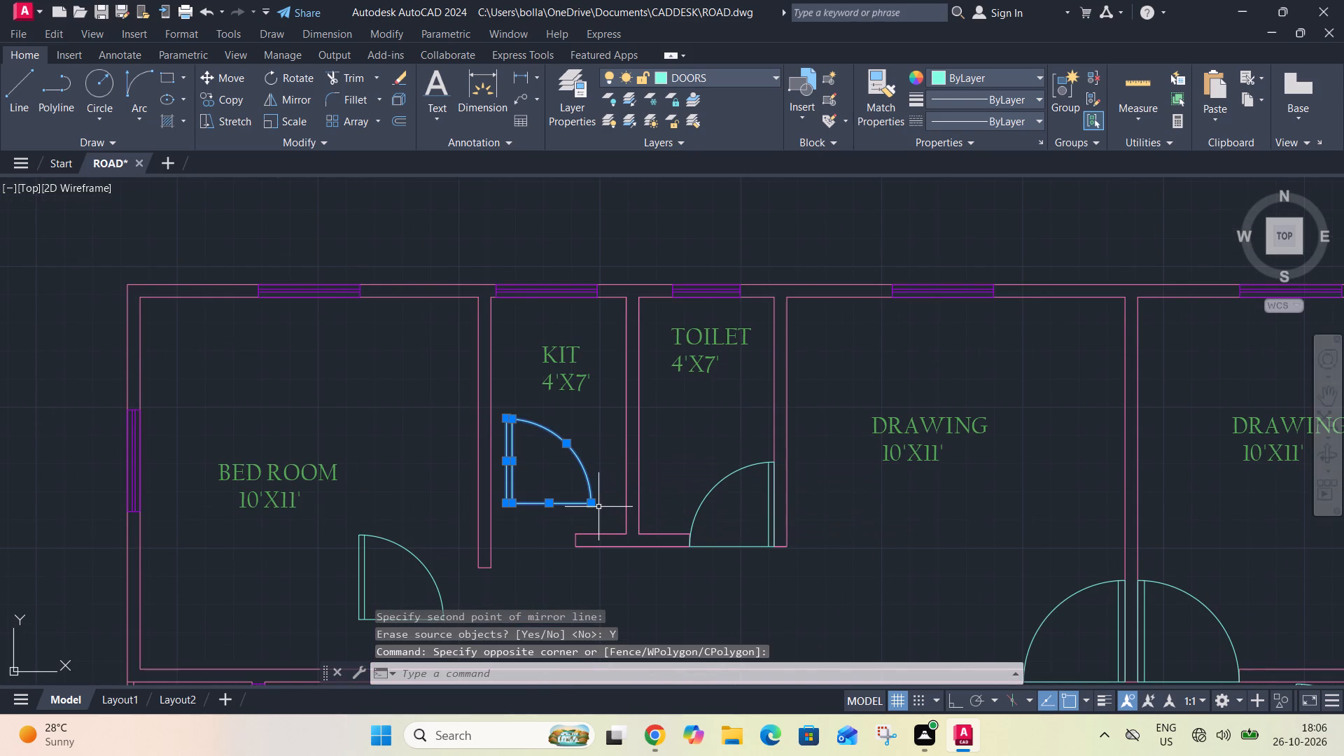
pyautogui.write('AL')
pyautogui.press('space')
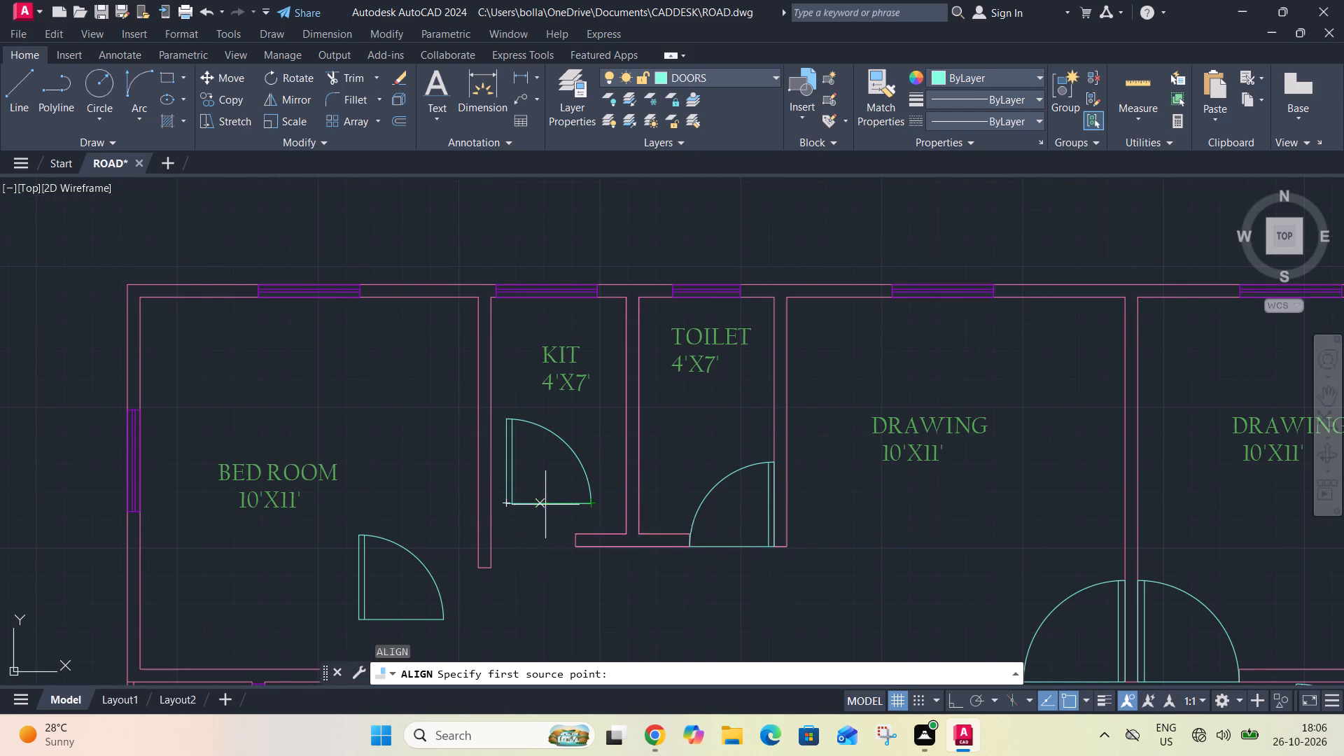
pyautogui.click(593, 500)
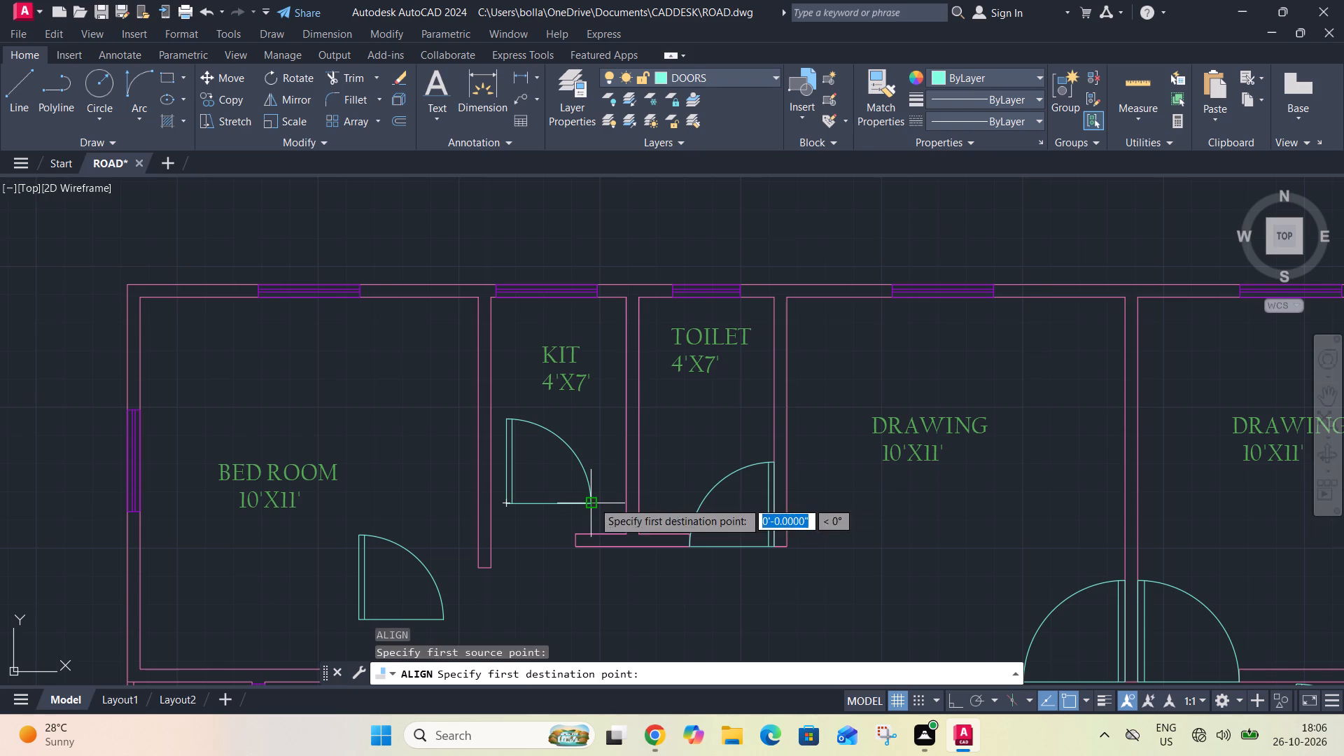
pyautogui.scroll(3, 578, 547)
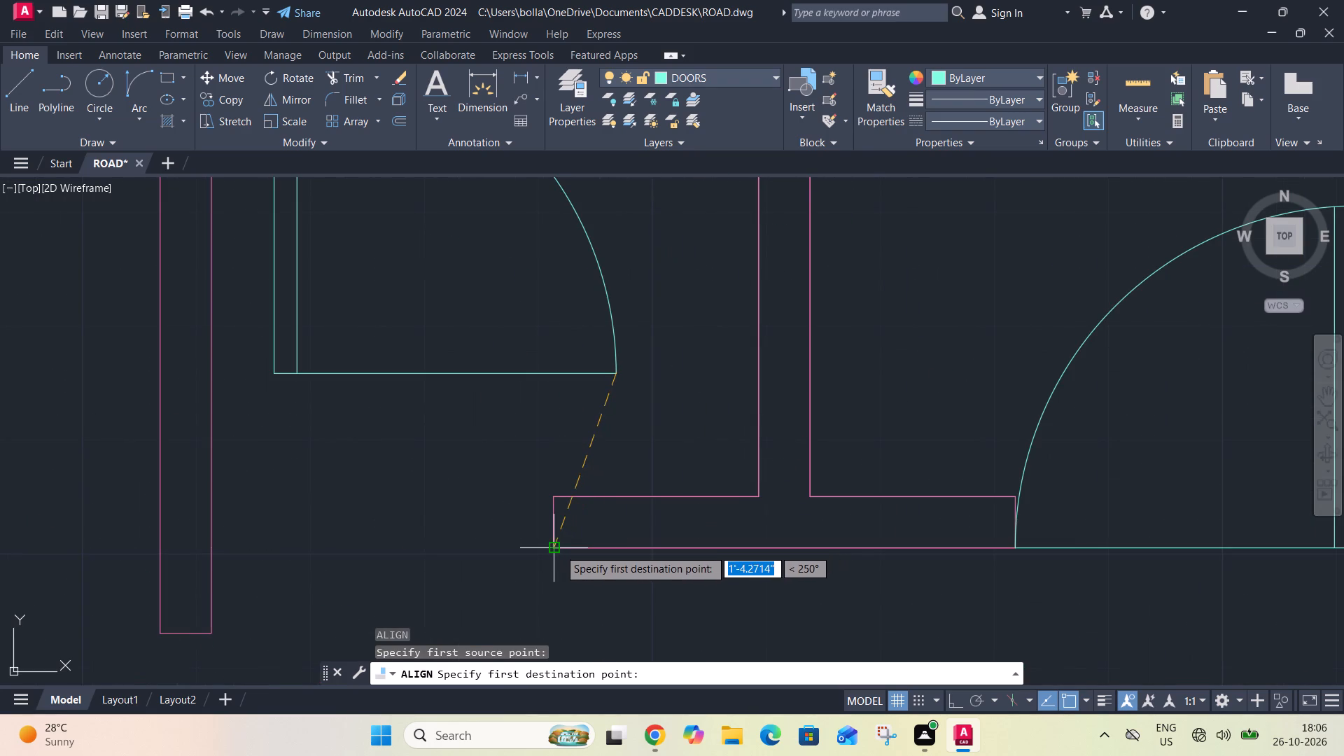
pyautogui.click(559, 547)
pyautogui.scroll(-2, 533, 433)
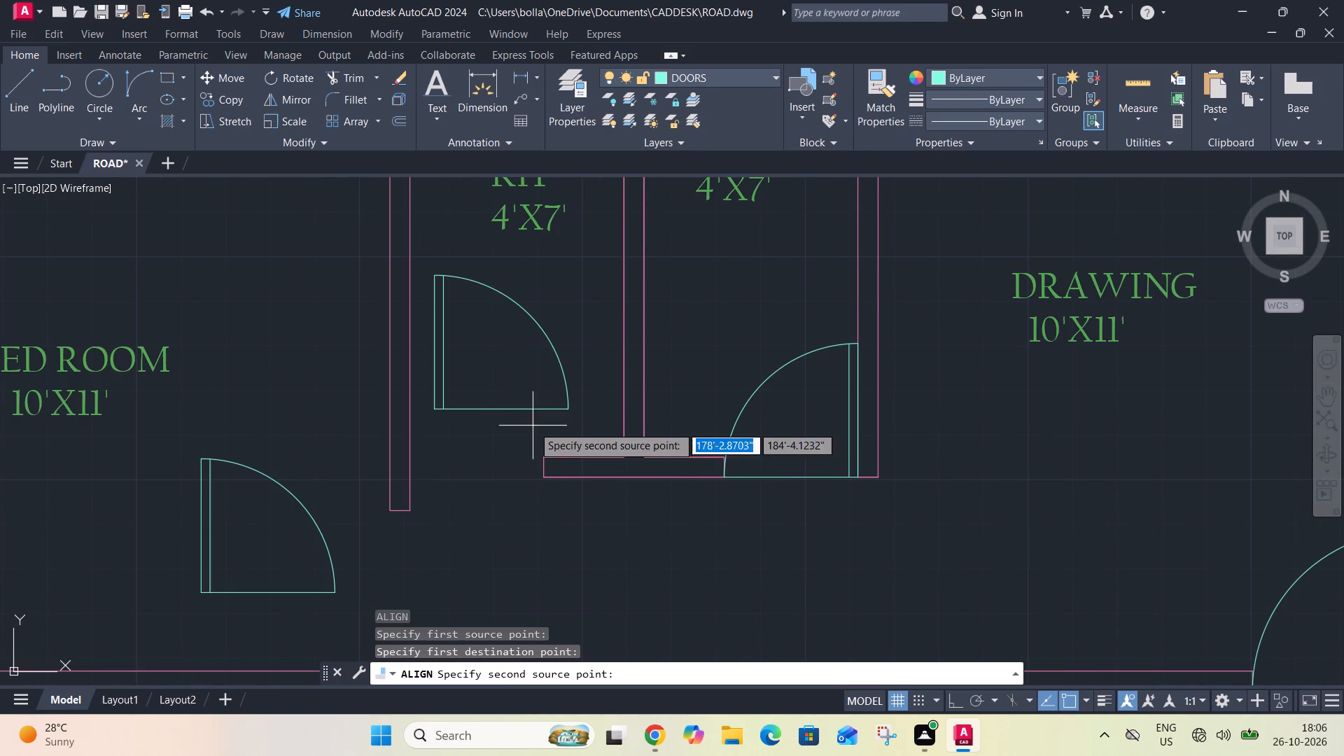
pyautogui.click(433, 407)
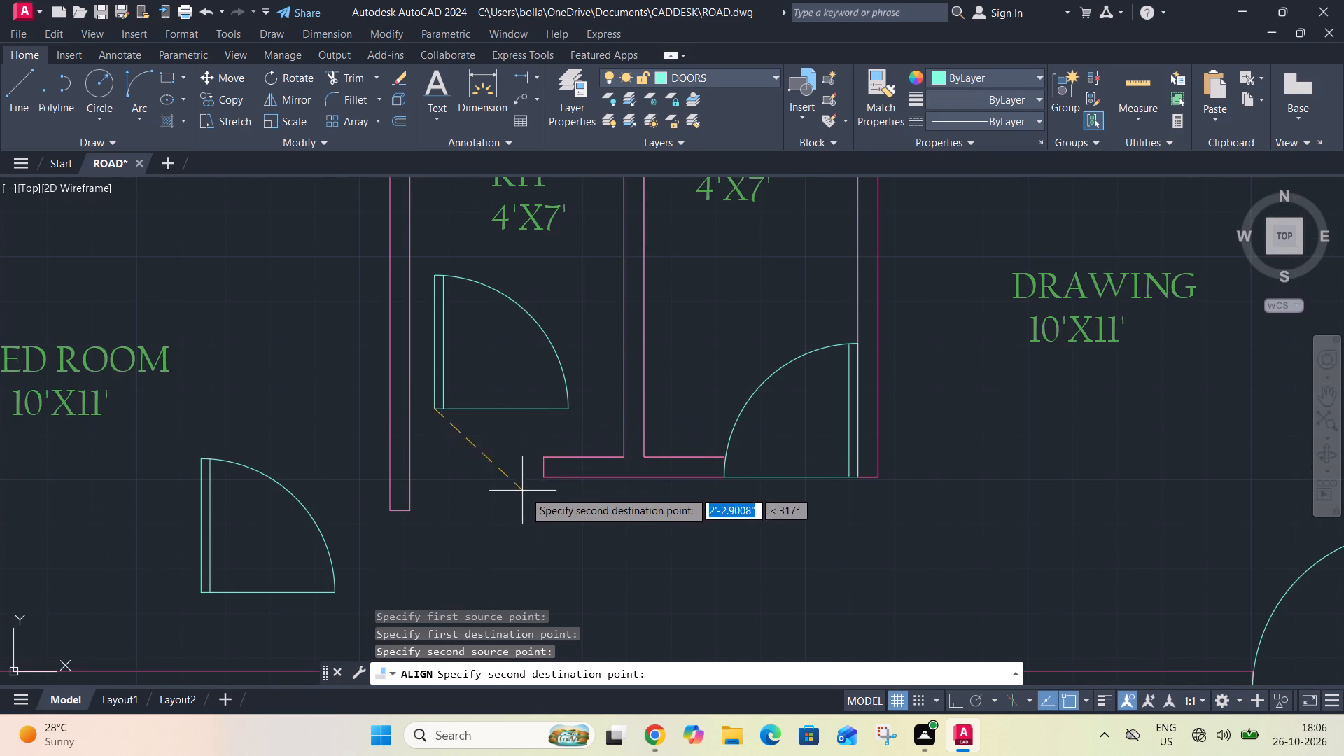
pyautogui.click(412, 474)
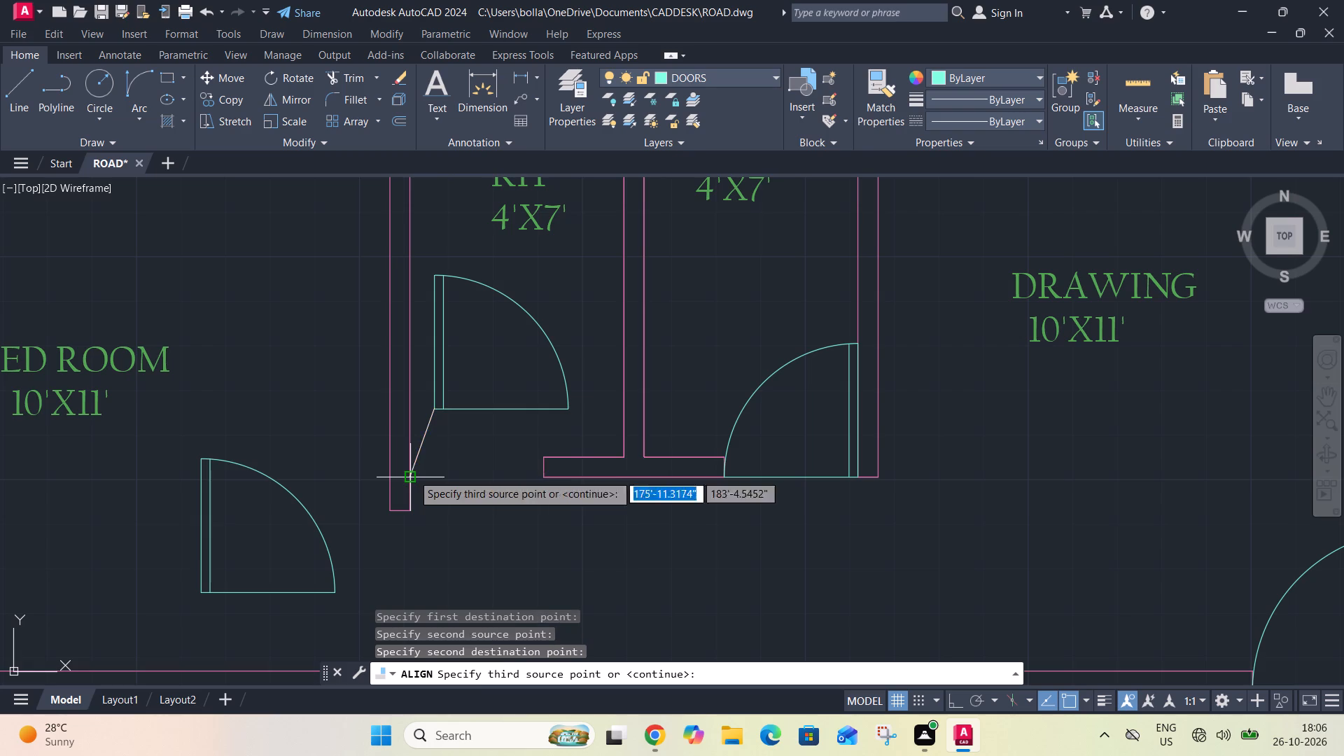
pyautogui.press('space')
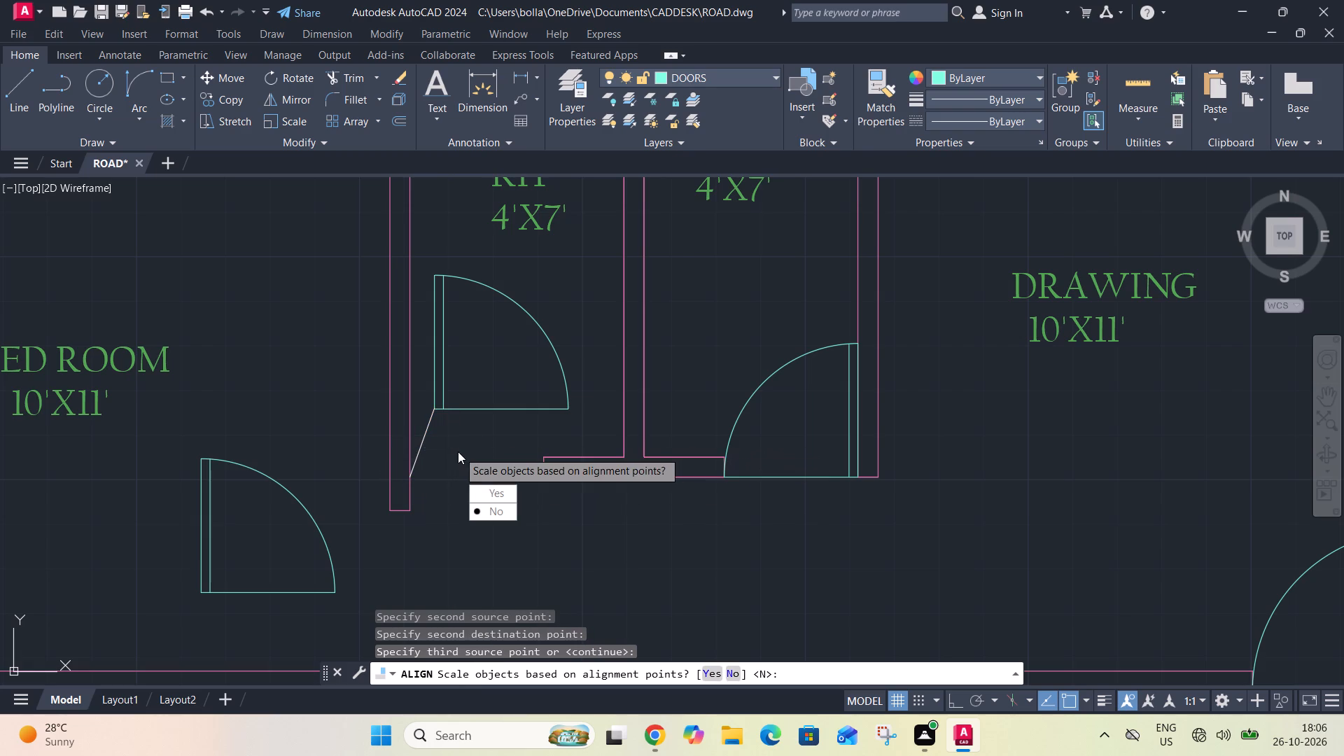
pyautogui.moveTo(489, 486); pyautogui.dragTo(458, 451)
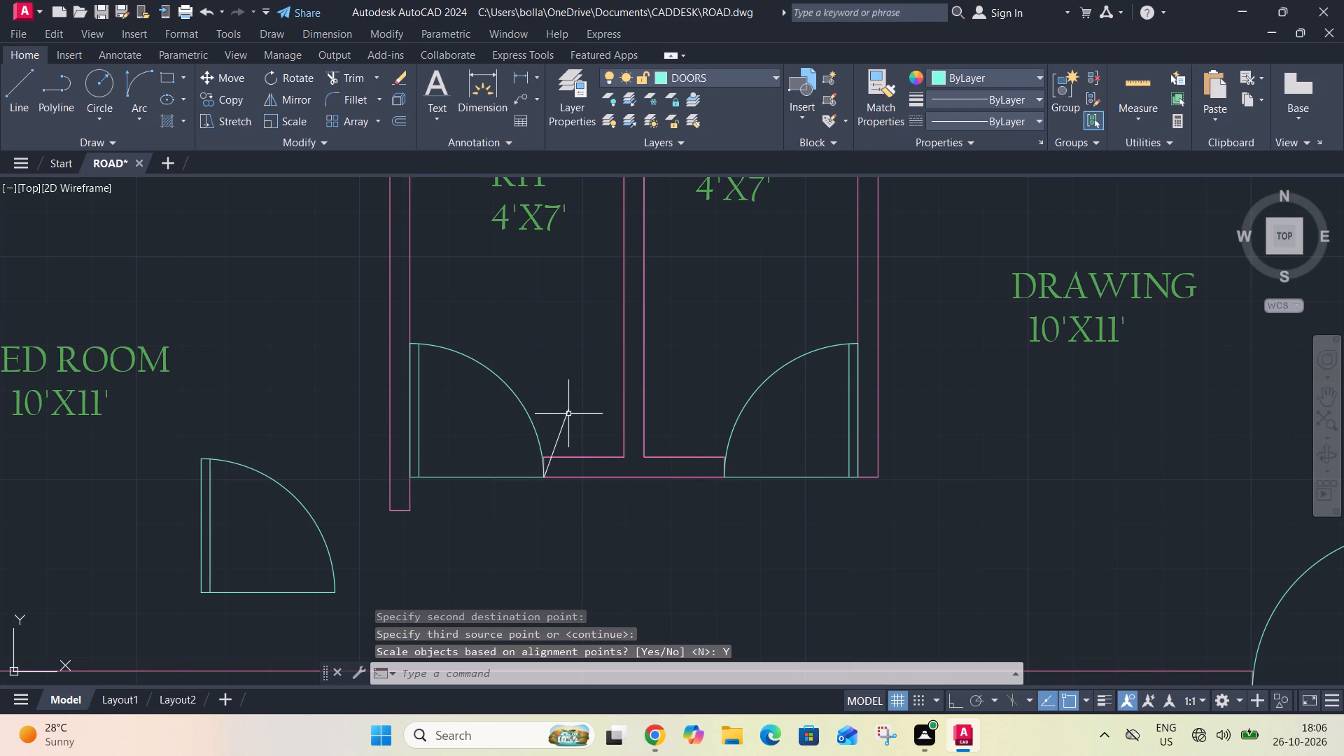
pyautogui.click(567, 419)
pyautogui.scroll(-4, 563, 408)
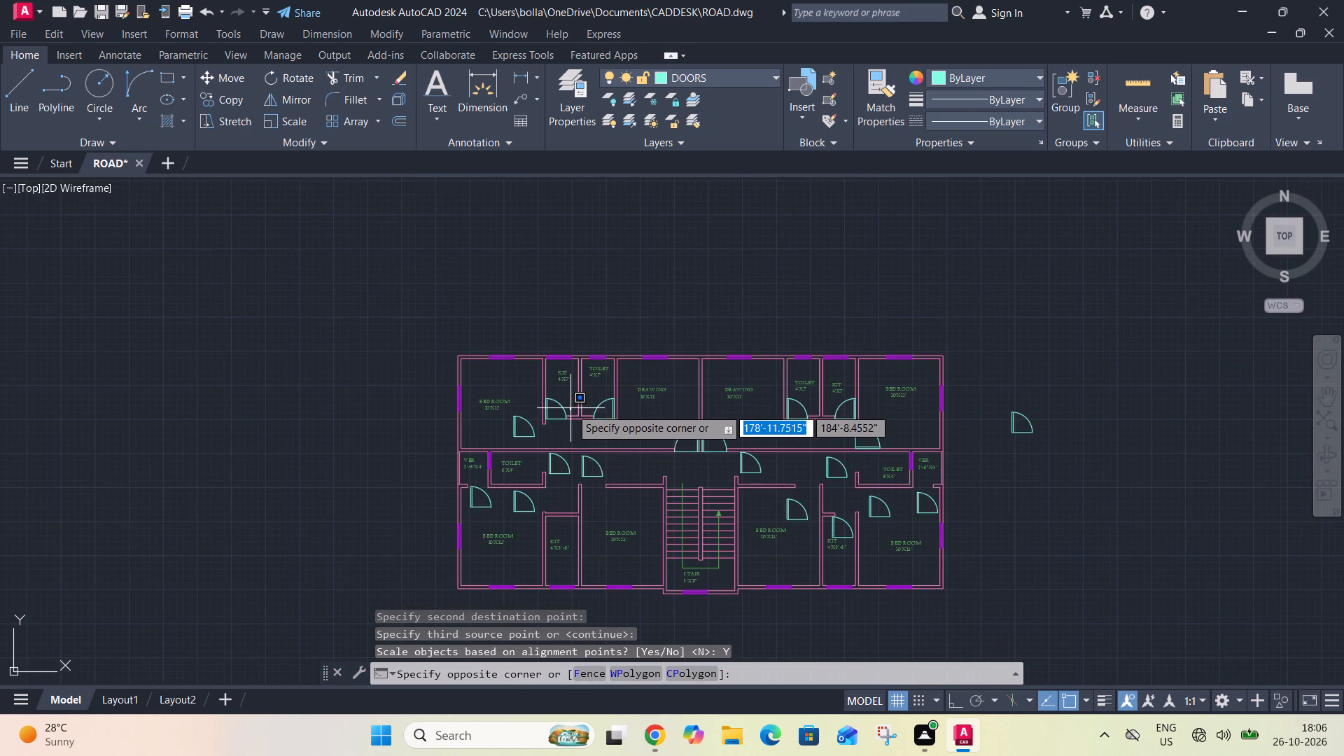
pyautogui.scroll(3, 569, 400)
pyautogui.click(569, 400)
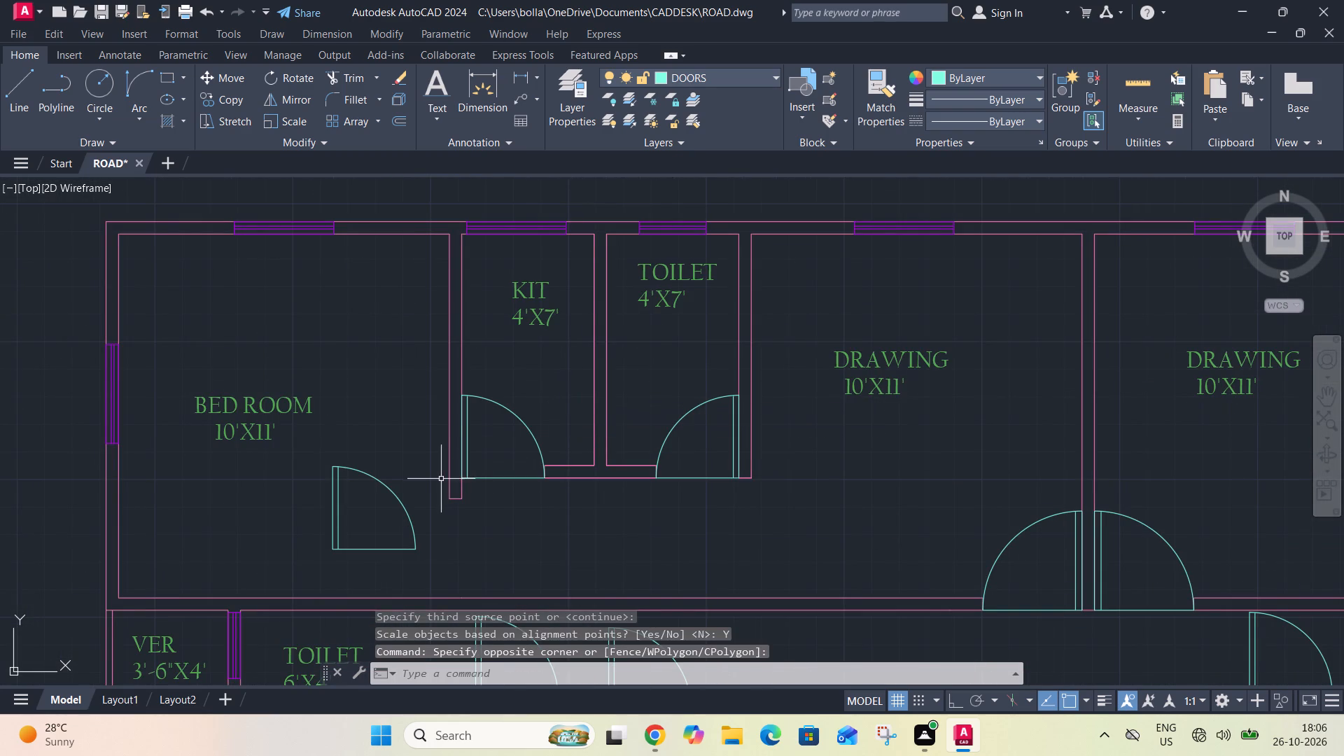
# Align the west 10'X11' bedroom's door base line from the partition end's southeast corner straight south to the corridor wall, scaling to fit.
pyautogui.moveTo(434, 461); pyautogui.dragTo(442, 376, button='middle')
pyautogui.click(321, 366)
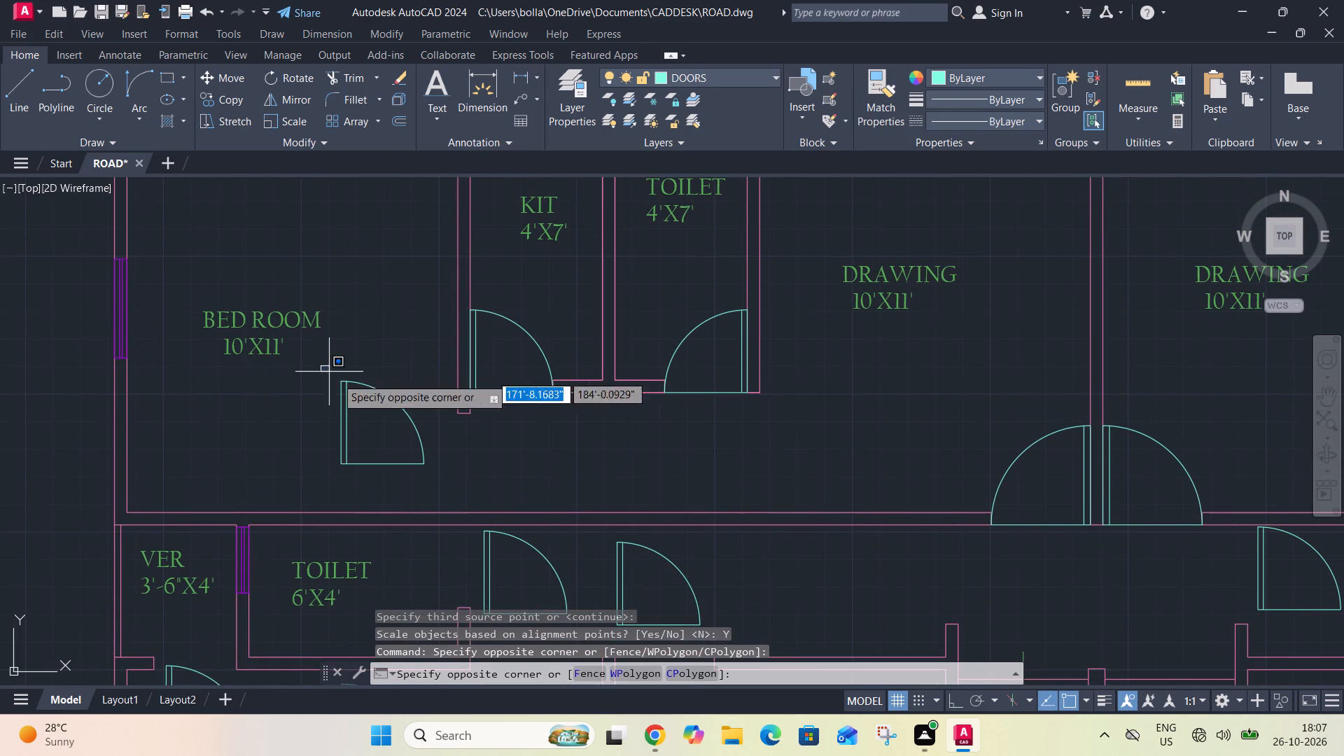
pyautogui.click(430, 472)
pyautogui.write('AL')
pyautogui.press('space')
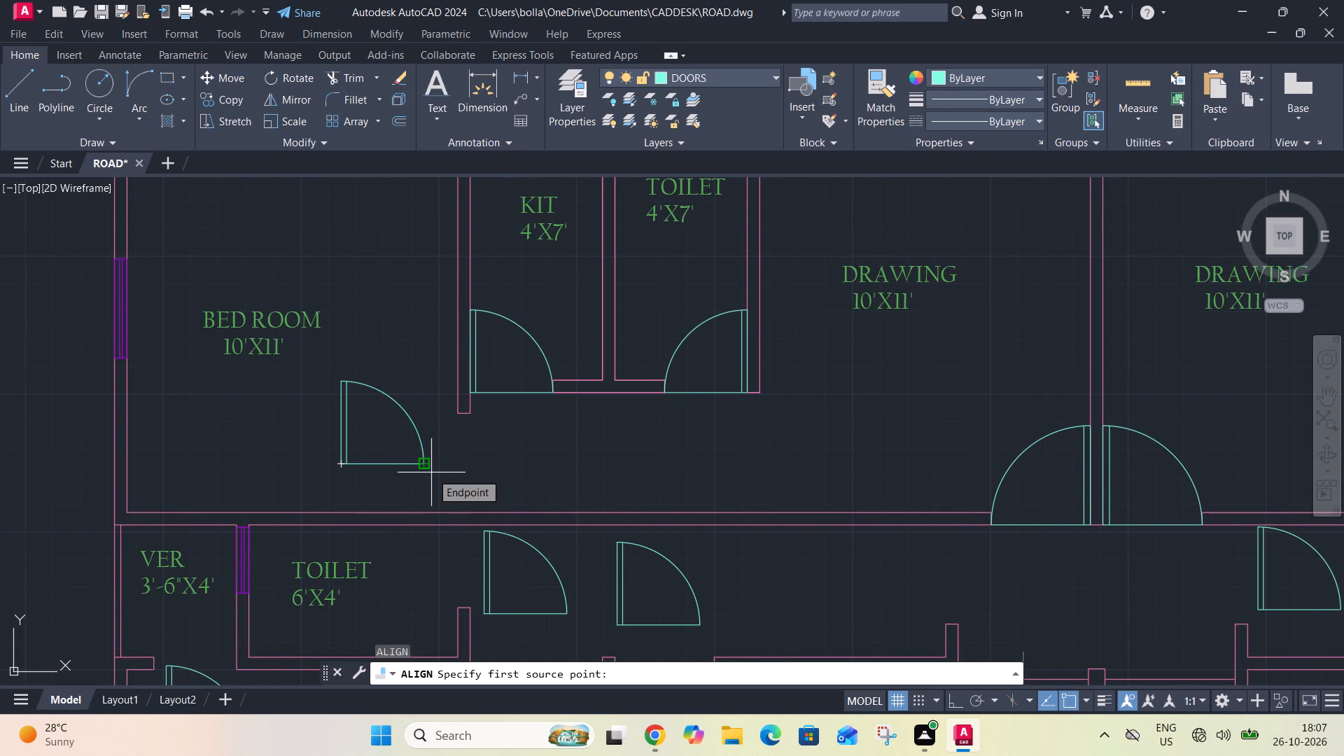
pyautogui.click(428, 465)
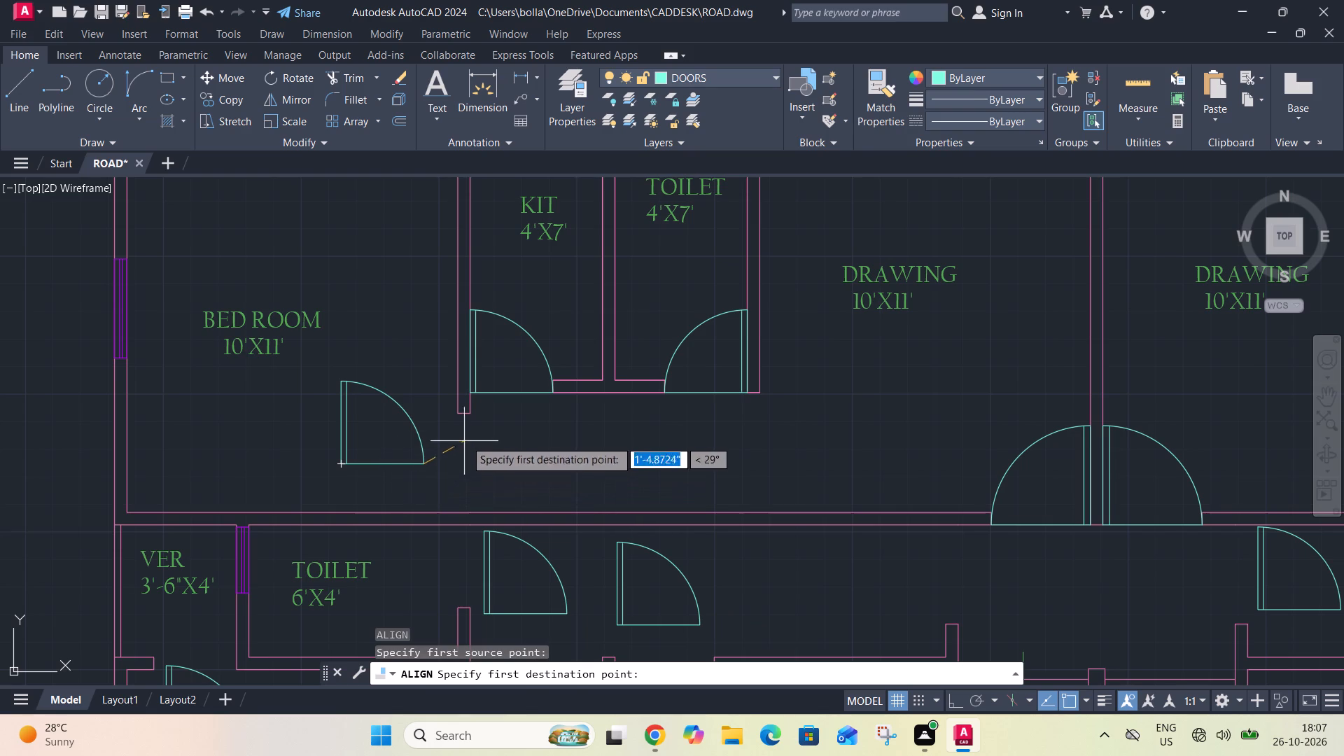
pyautogui.click(475, 410)
pyautogui.scroll(2, 348, 465)
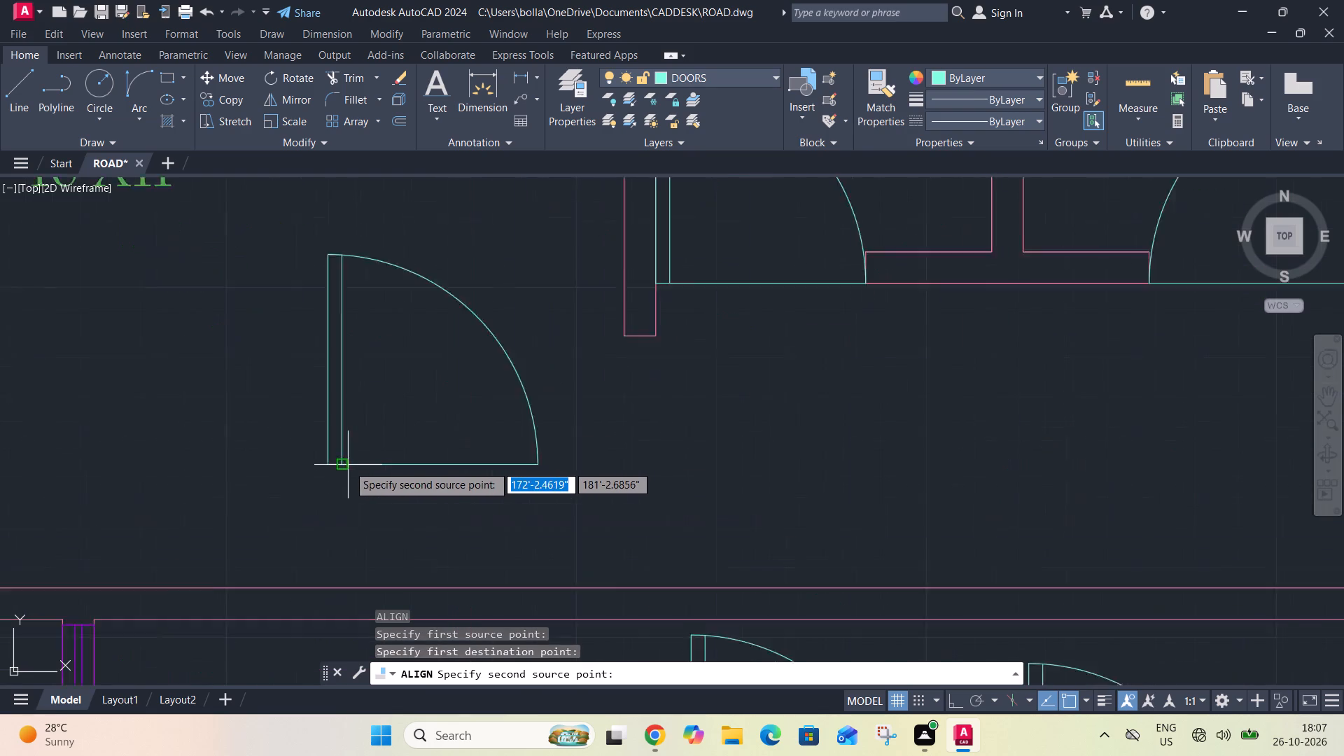
pyautogui.scroll(1, 348, 465)
pyautogui.click(311, 463)
pyautogui.scroll(-3, 342, 426)
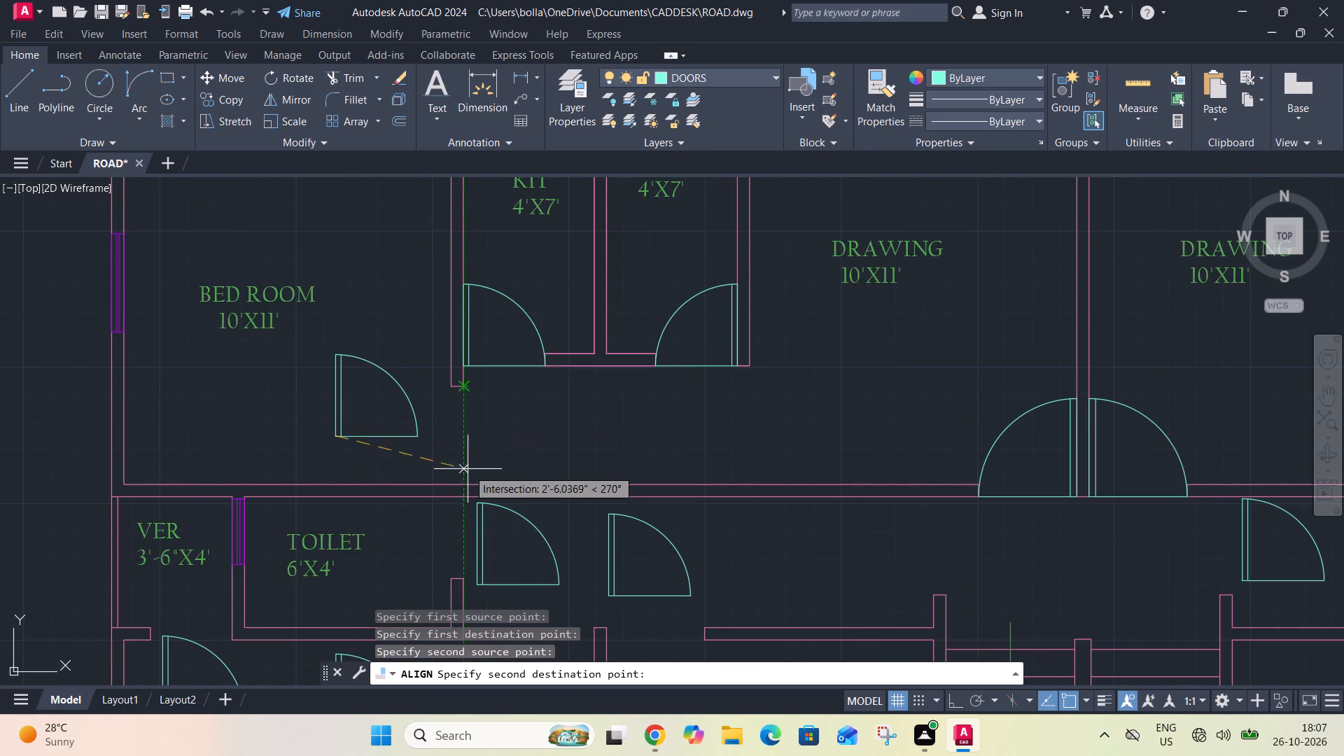
pyautogui.click(465, 481)
pyautogui.press('space')
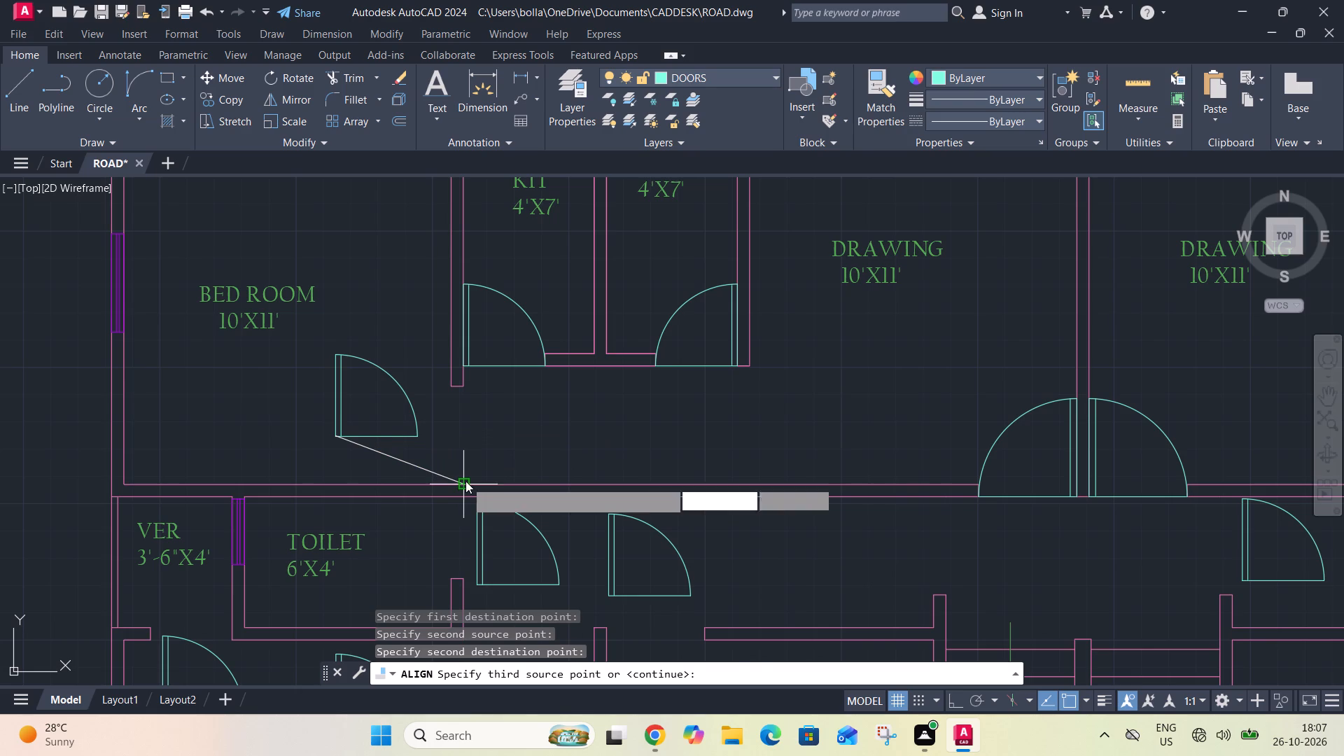
pyautogui.moveTo(514, 519); pyautogui.dragTo(465, 481)
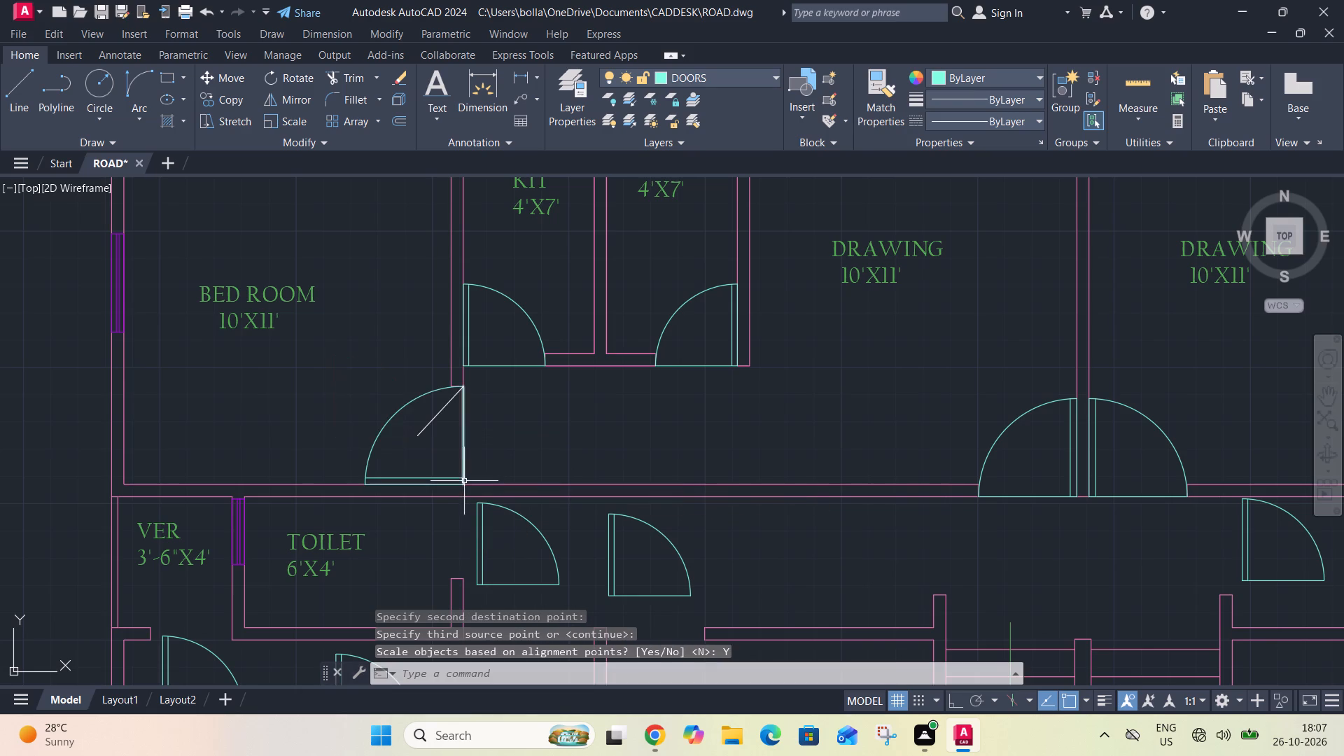
# Align the west veranda's door base line, hinge end first, from the toilet wall's southwest corner to the opposite wall stub's south corner, scaling to fit.
pyautogui.scroll(-2, 461, 422)
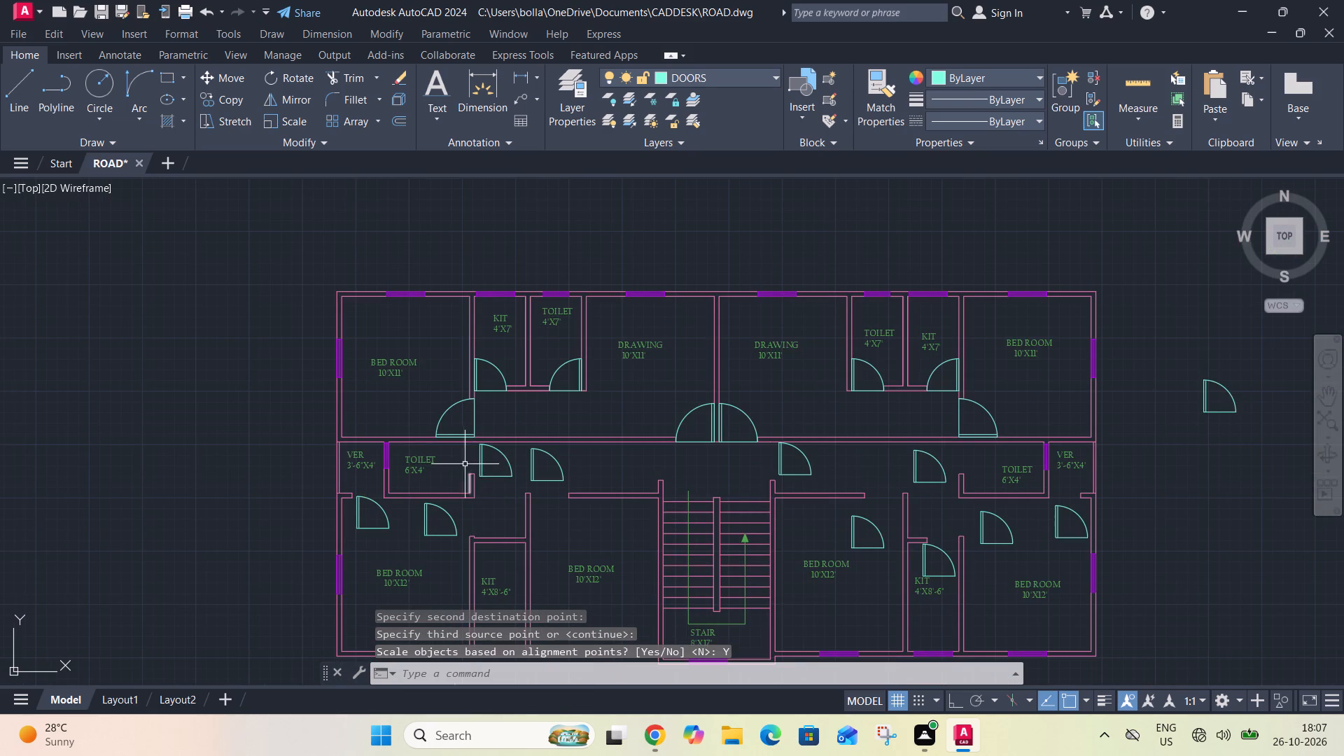
pyautogui.moveTo(463, 463); pyautogui.dragTo(487, 411, button='middle')
pyautogui.scroll(2, 383, 479)
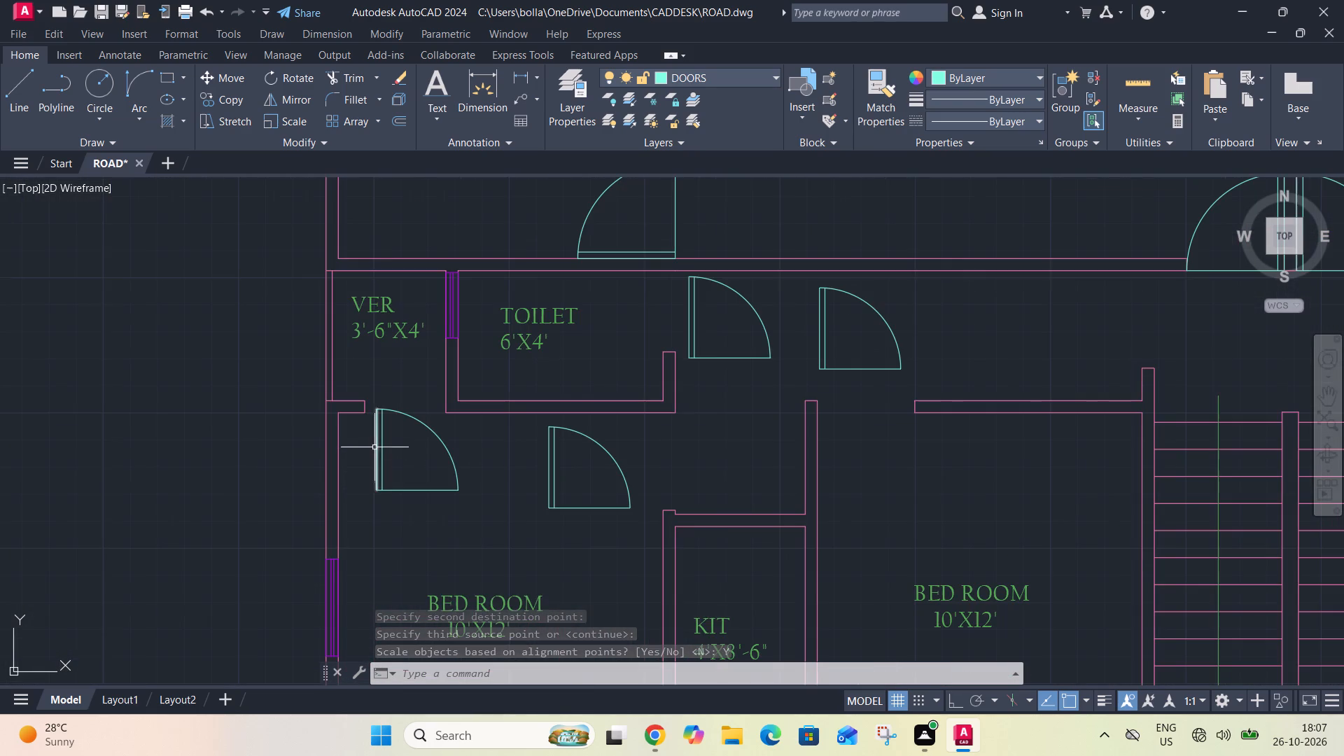
pyautogui.click(369, 401)
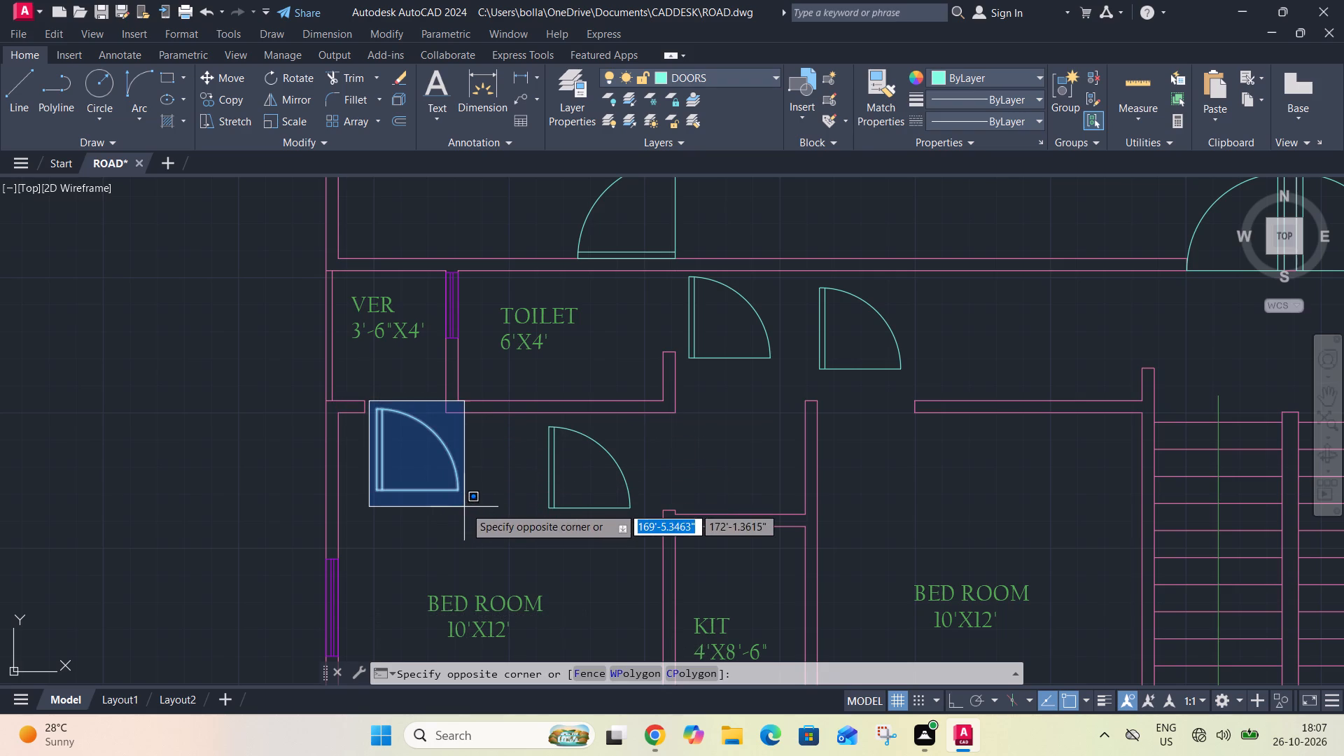
pyautogui.click(445, 514)
pyautogui.click(476, 473)
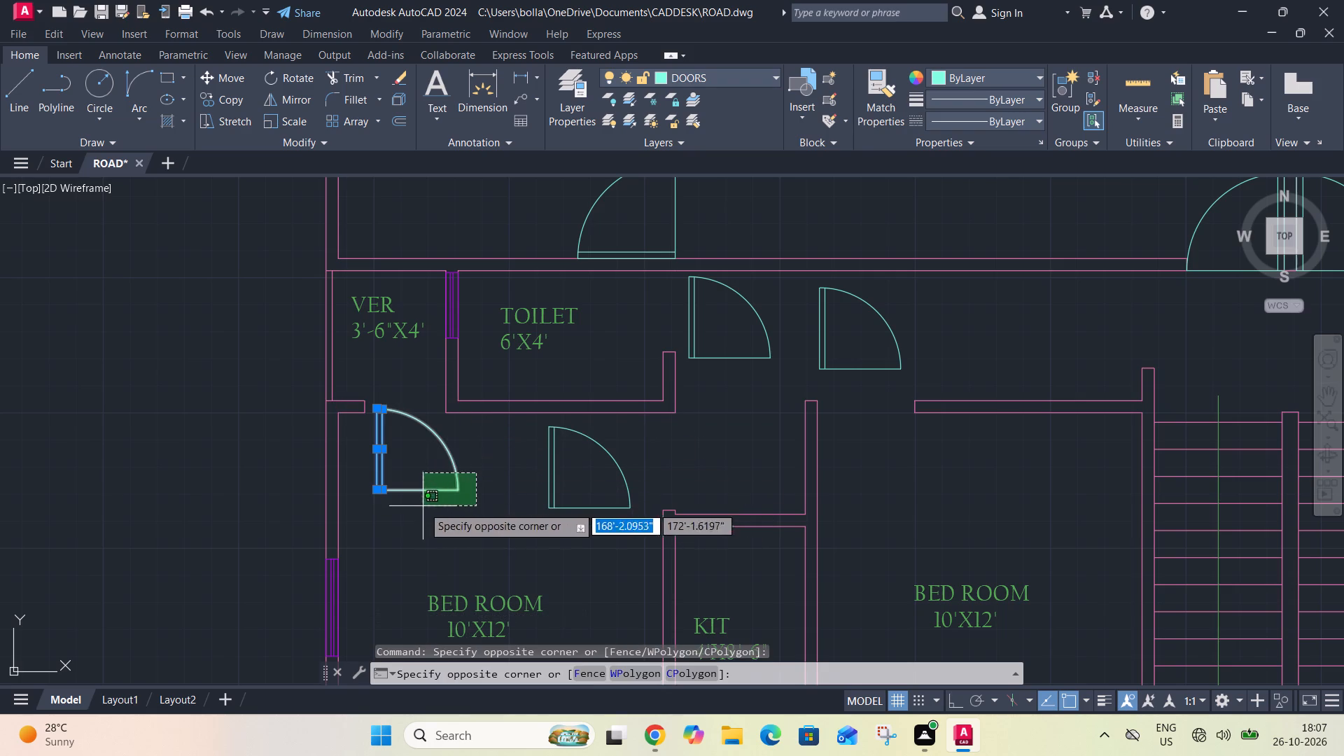
pyautogui.click(421, 507)
pyautogui.write('AL')
pyautogui.press('space')
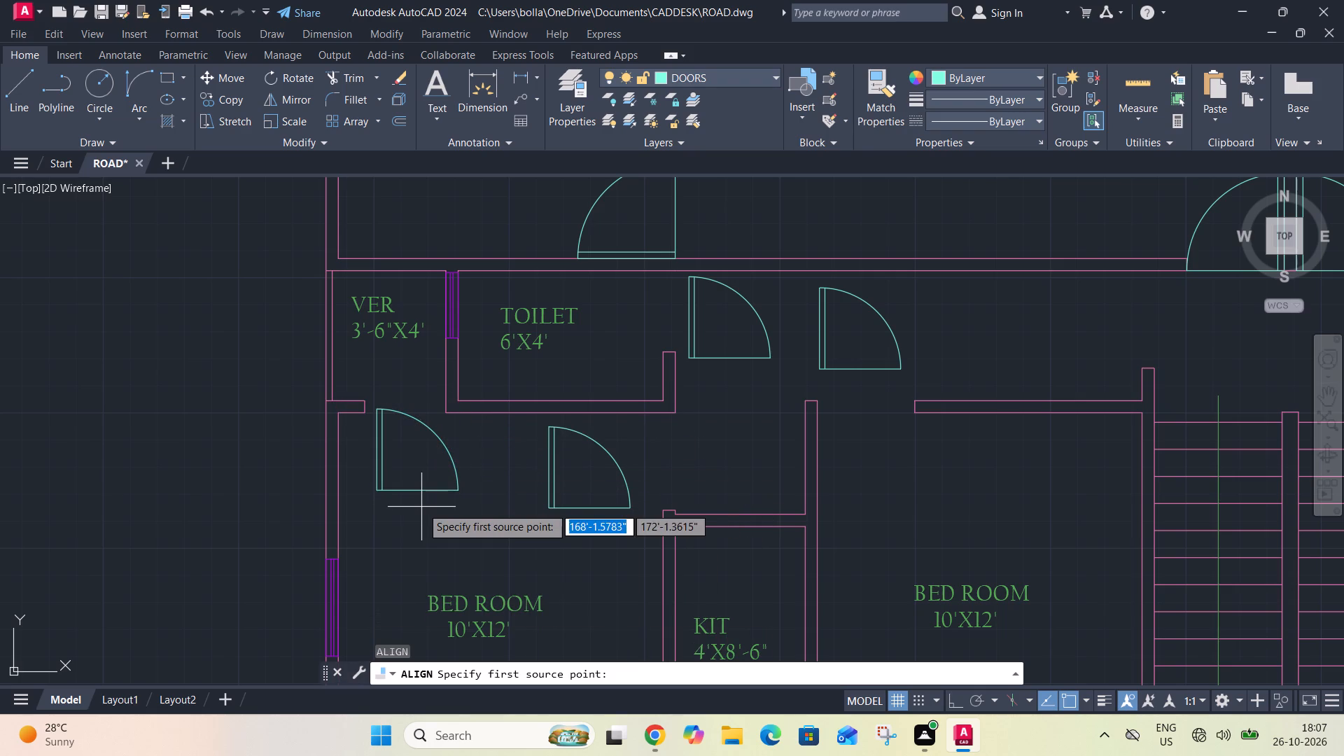
pyautogui.click(378, 491)
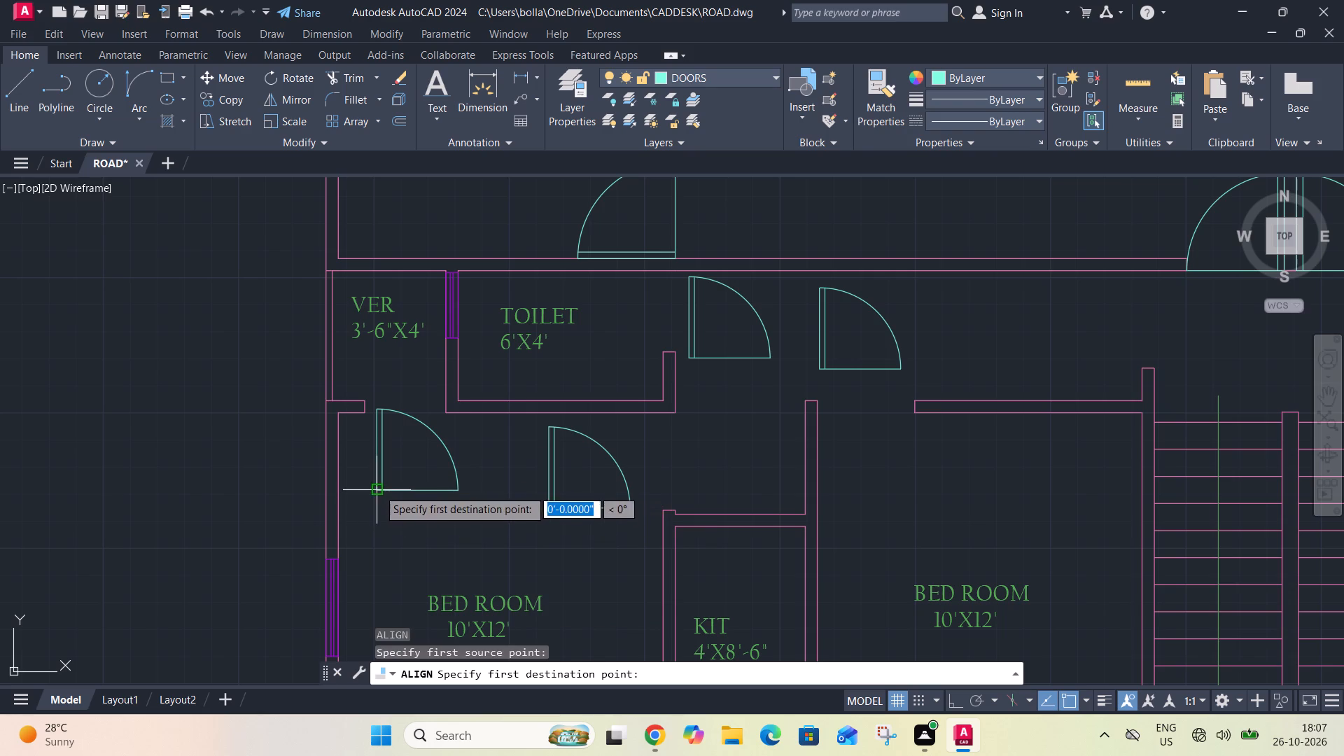
pyautogui.click(446, 412)
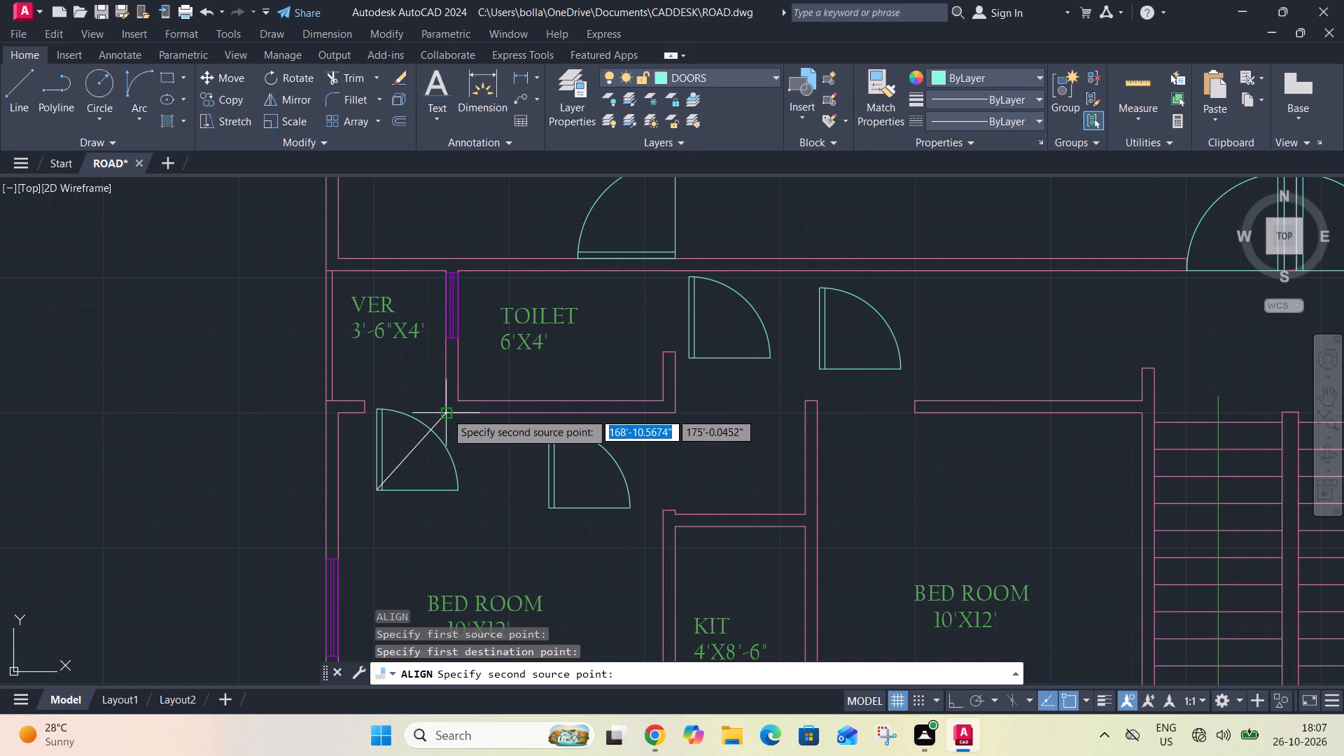
pyautogui.click(460, 492)
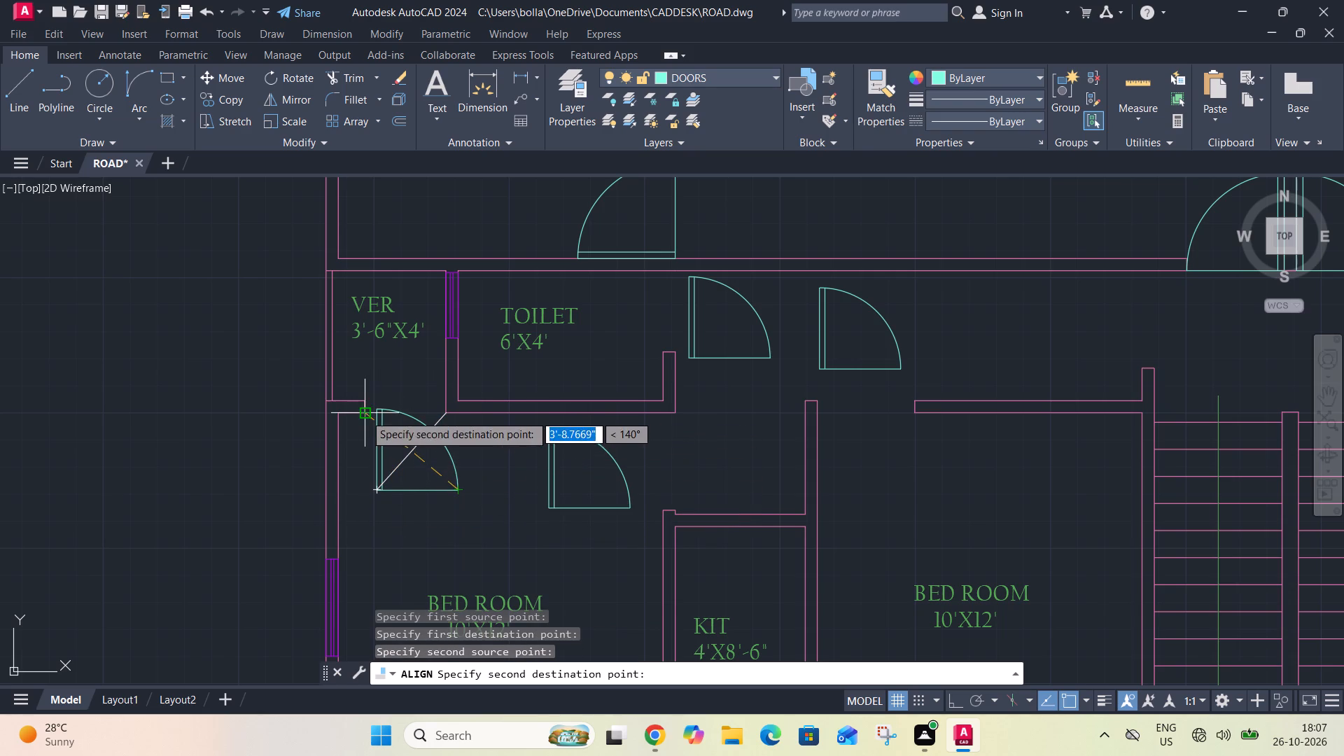
pyautogui.click(365, 414)
pyautogui.press('space')
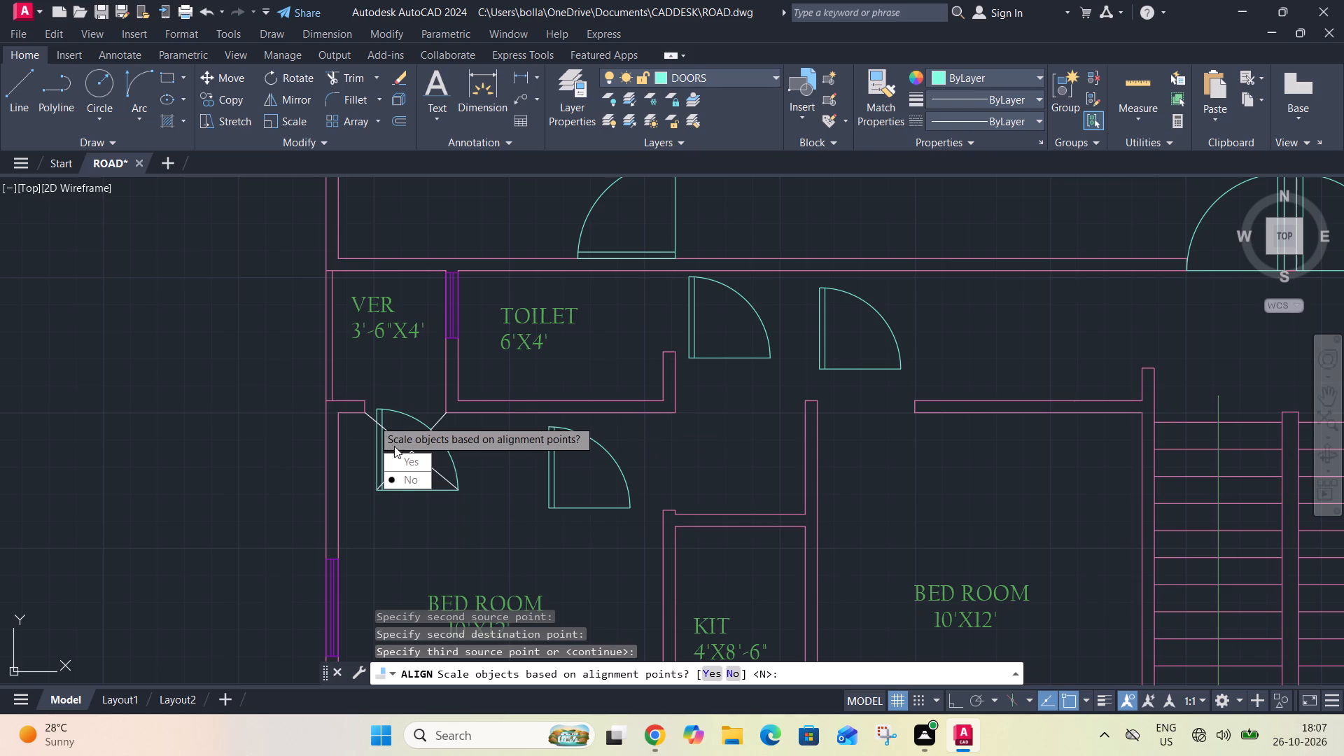
pyautogui.moveTo(399, 460); pyautogui.dragTo(372, 419)
# Mirror the west veranda's door about its base line so it swings into the veranda, erasing the source objects.
pyautogui.click(450, 434)
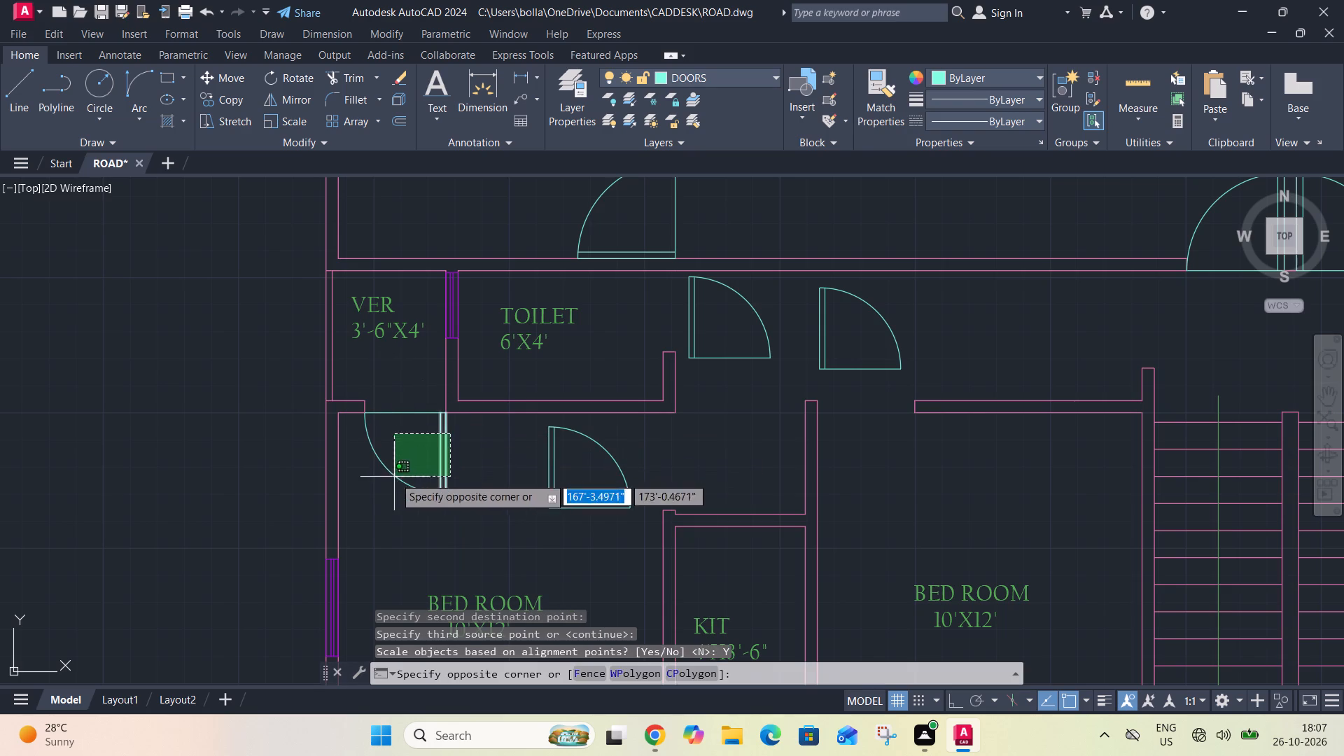
pyautogui.click(393, 477)
pyautogui.click(414, 401)
pyautogui.click(400, 431)
pyautogui.write('MI')
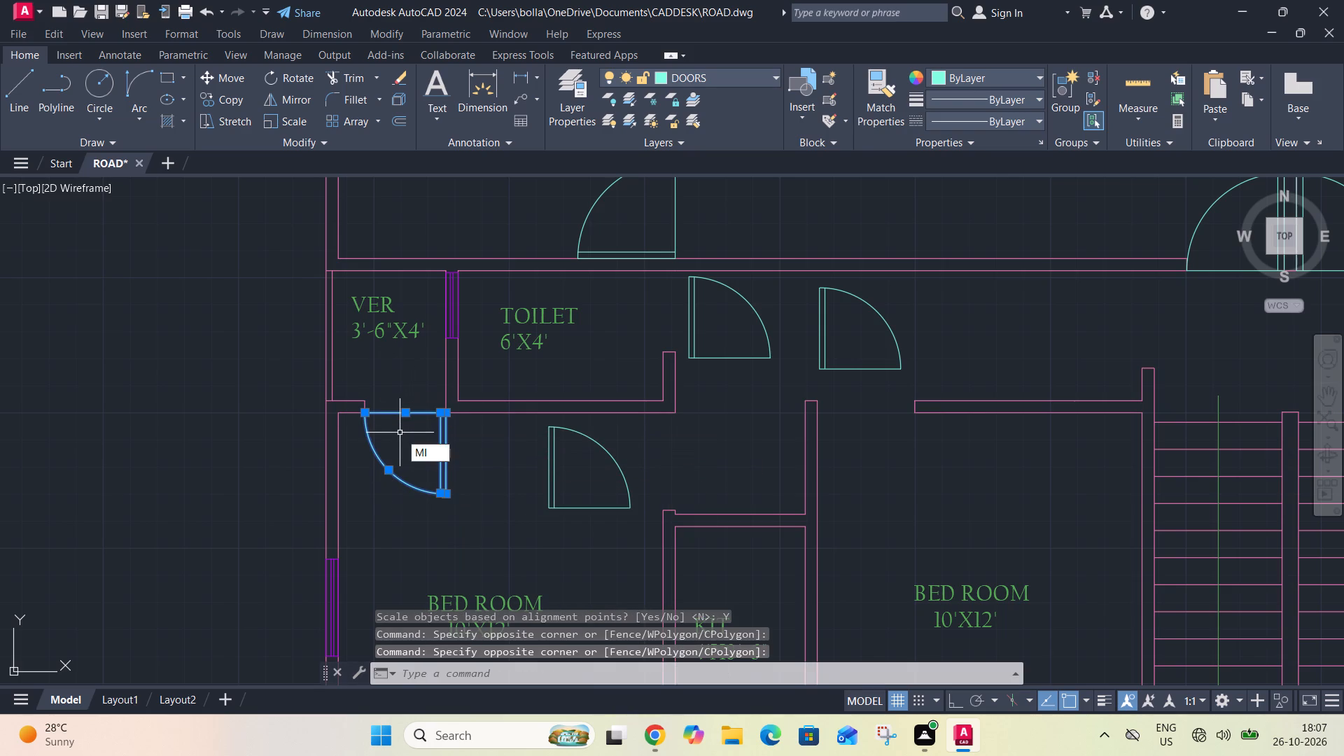
pyautogui.press('space')
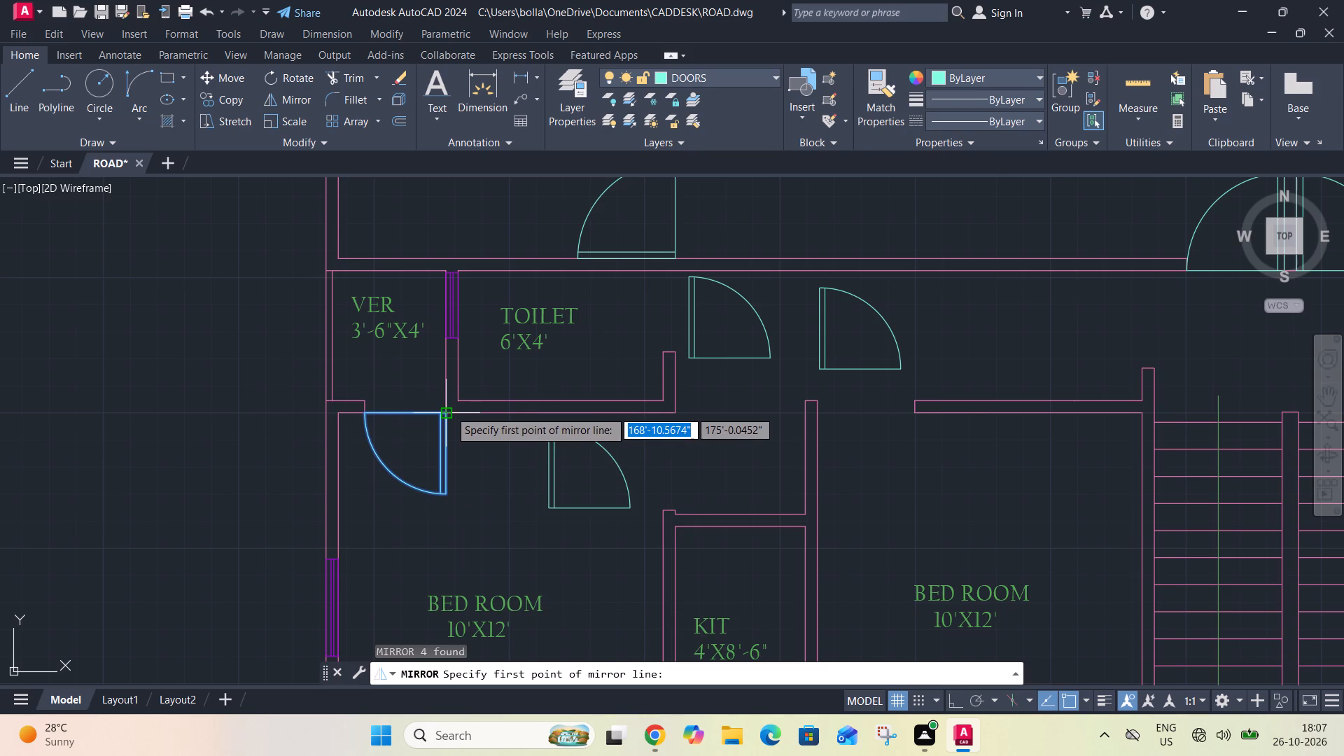
pyautogui.click(449, 410)
pyautogui.click(360, 414)
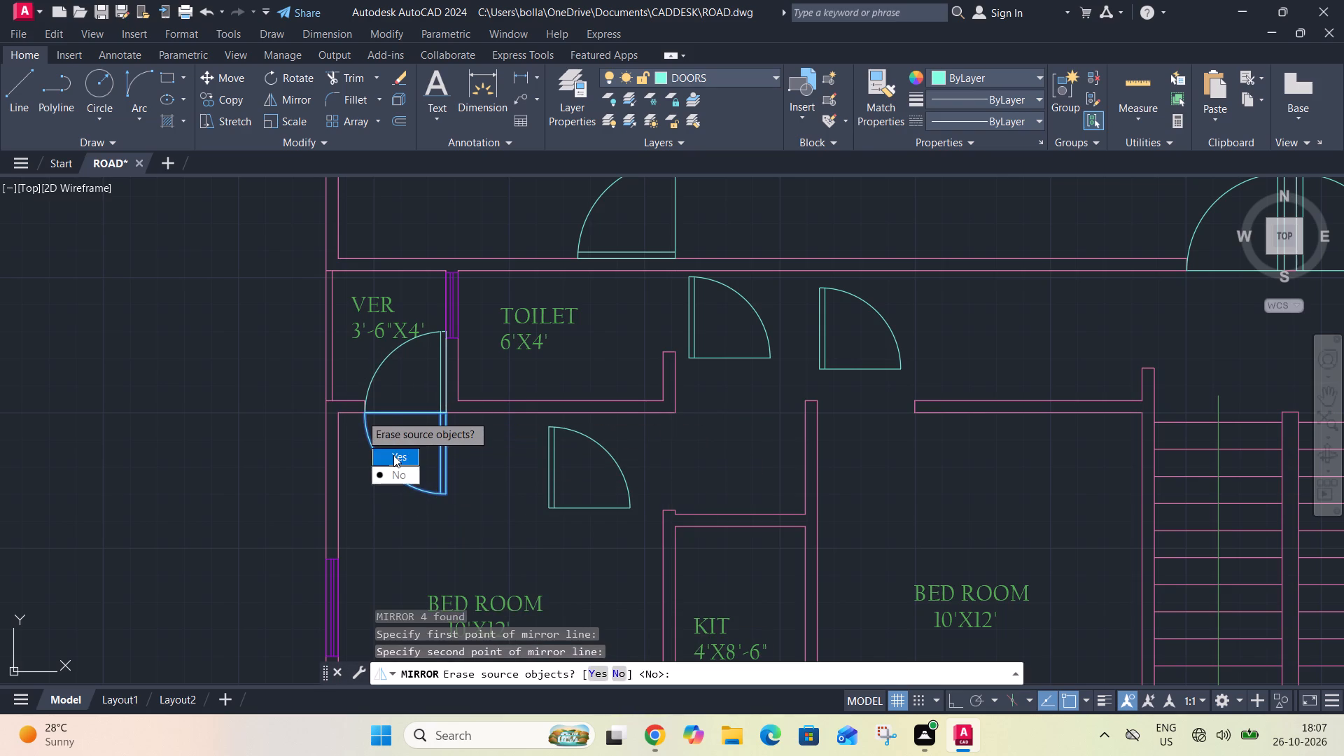
pyautogui.moveTo(393, 455); pyautogui.dragTo(360, 414)
# Align the west outer 10'X12' bedroom's door base line, hinge end first, from the toilet wall's southeast corner to the kitchen wall end's northeast corner, scaling to fit.
pyautogui.scroll(-2, 377, 417)
pyautogui.moveTo(407, 429); pyautogui.dragTo(311, 456, button='middle')
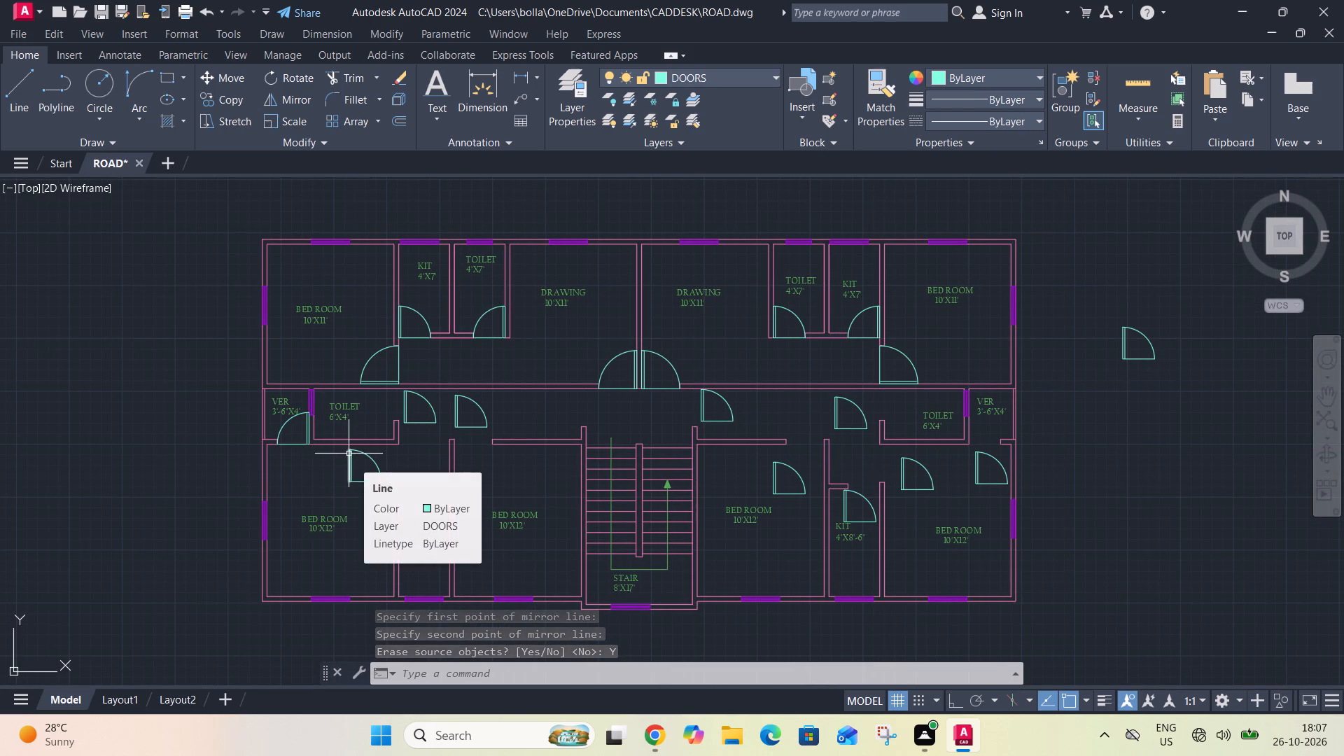
pyautogui.scroll(1, 367, 479)
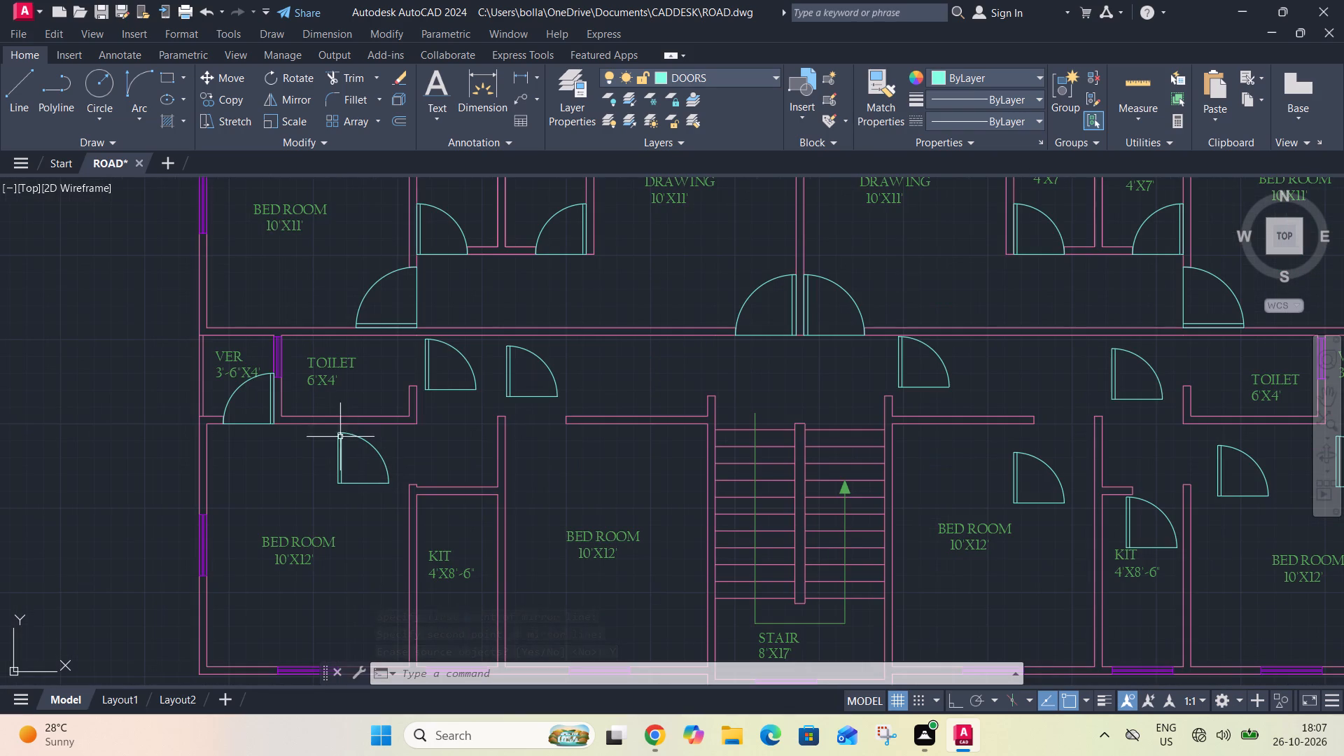
pyautogui.scroll(1, 329, 428)
pyautogui.click(329, 428)
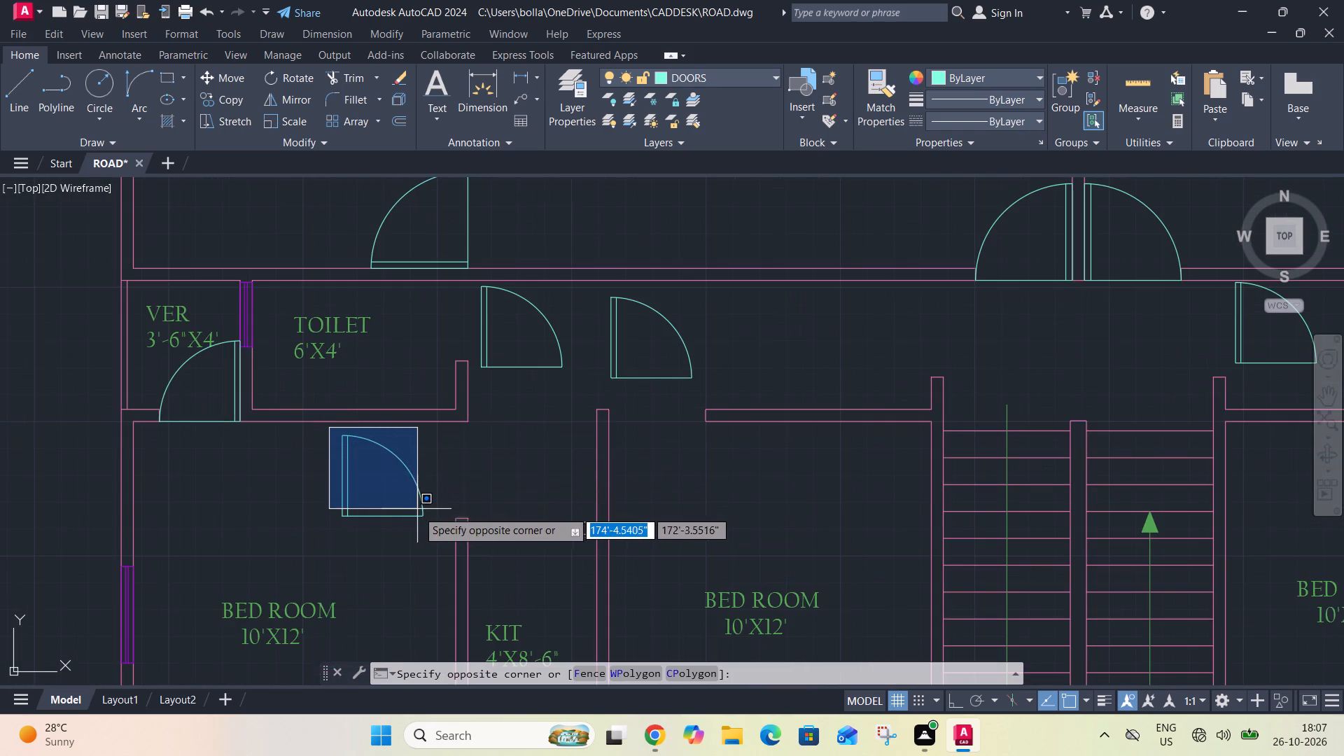
pyautogui.click(433, 532)
pyautogui.write('AL')
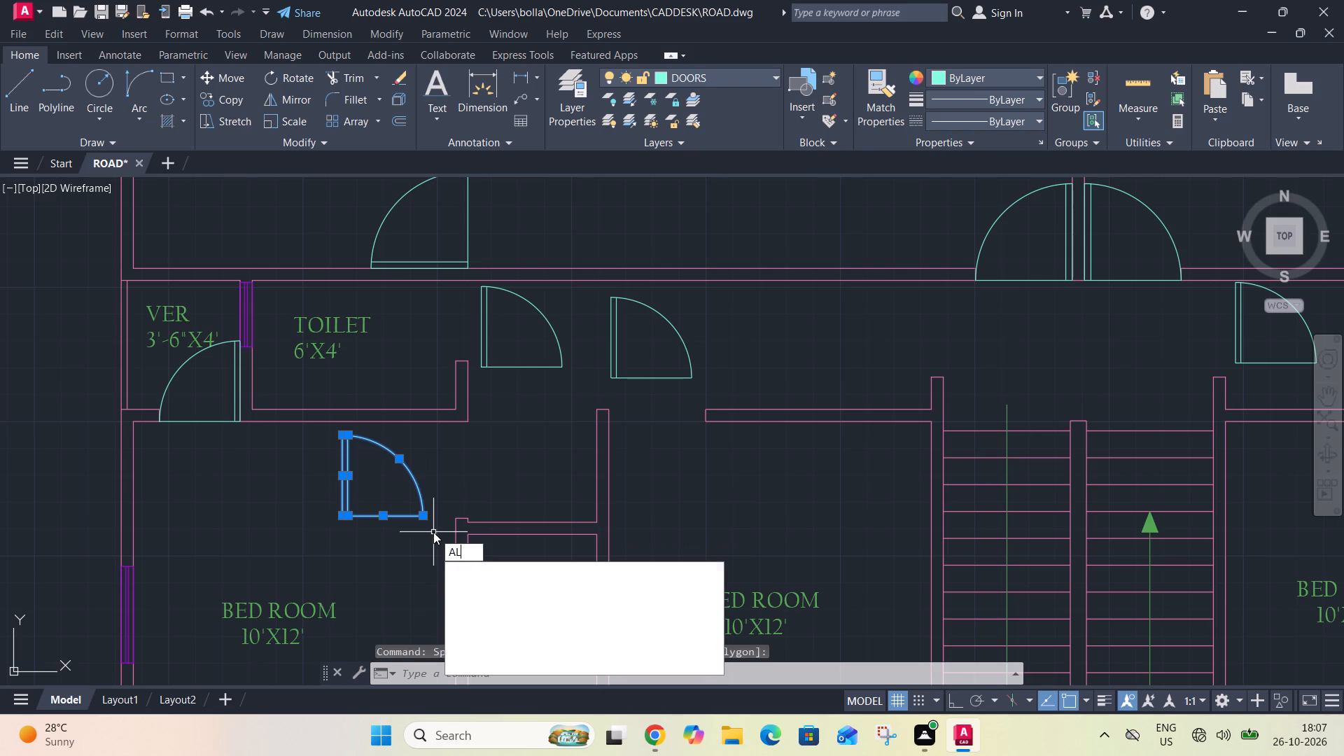
pyautogui.press('space')
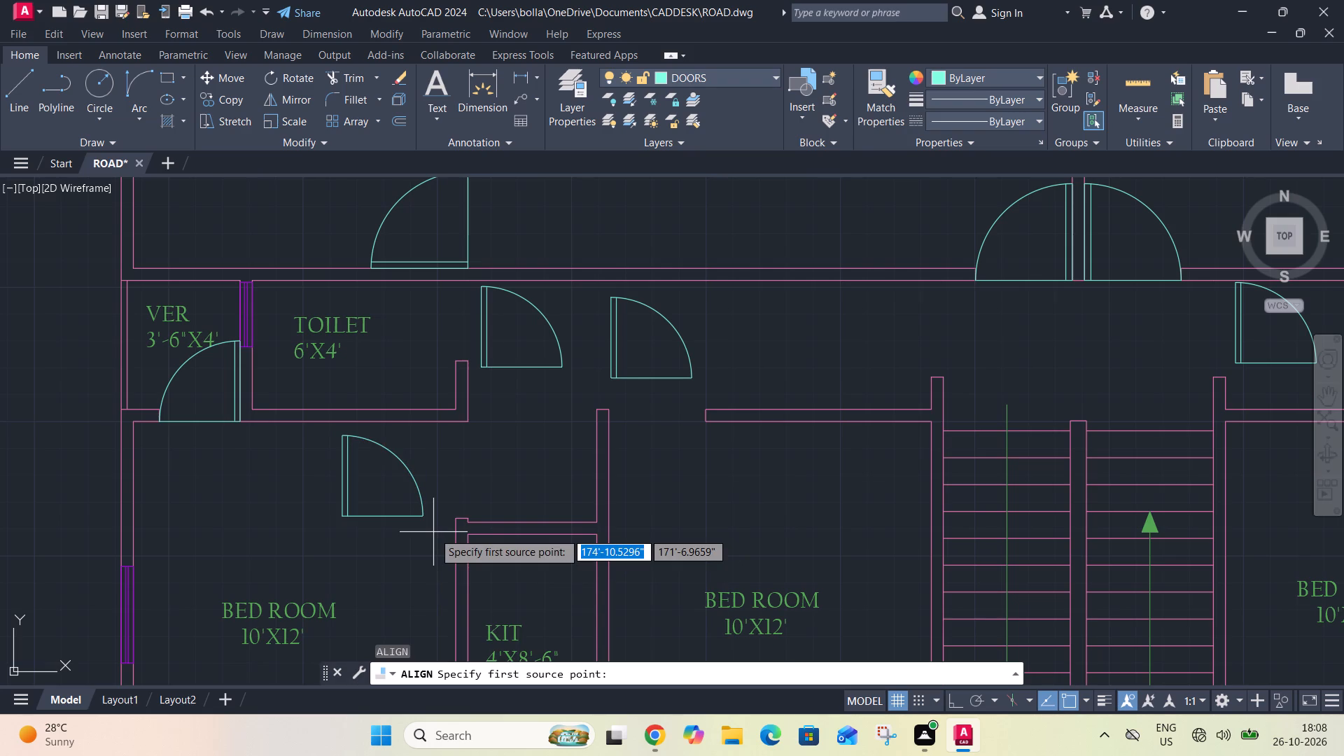
pyautogui.click(344, 515)
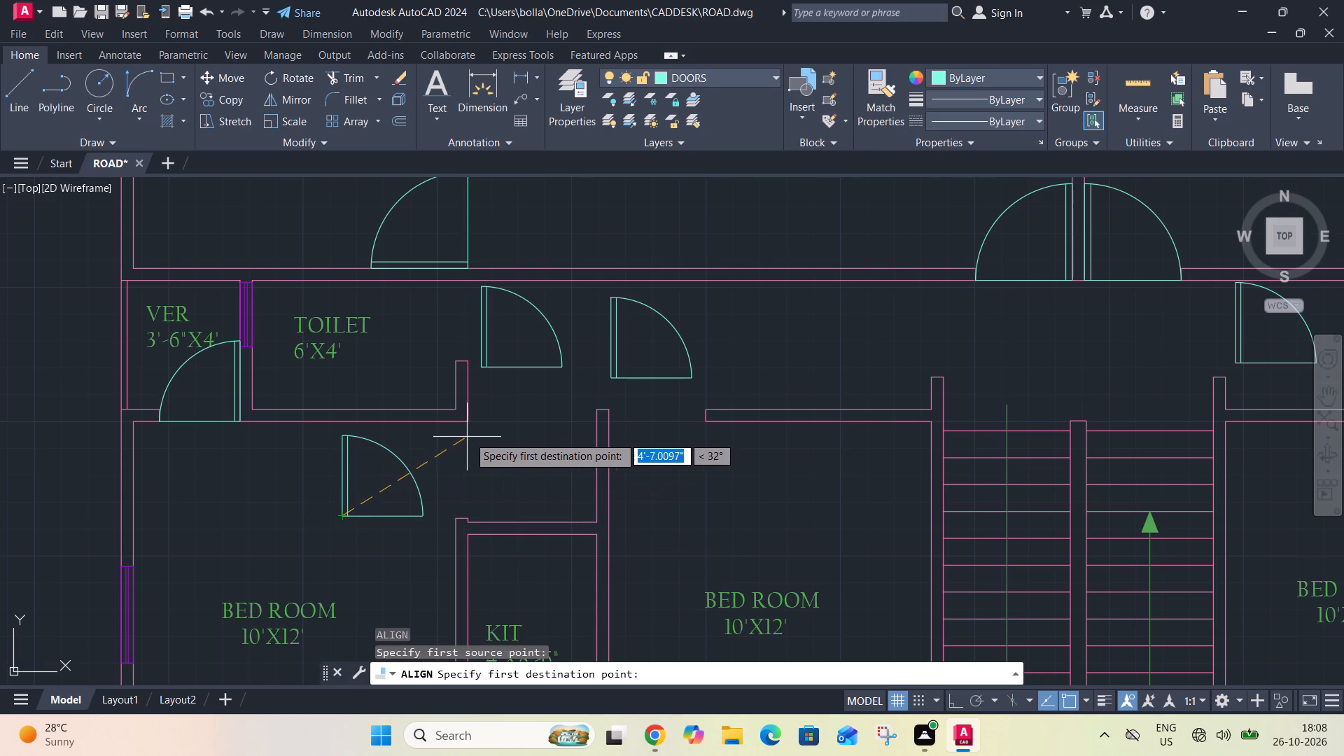
pyautogui.click(468, 423)
pyautogui.click(426, 519)
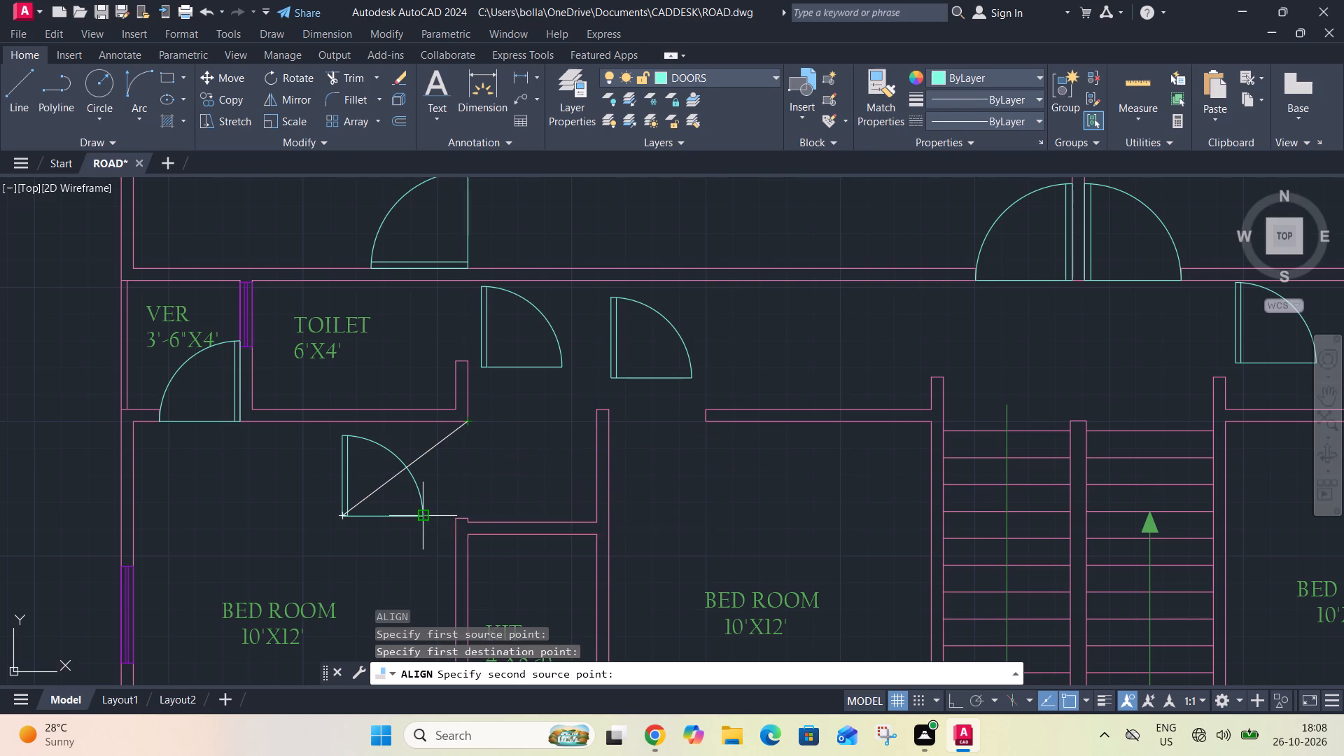
pyautogui.scroll(3, 468, 518)
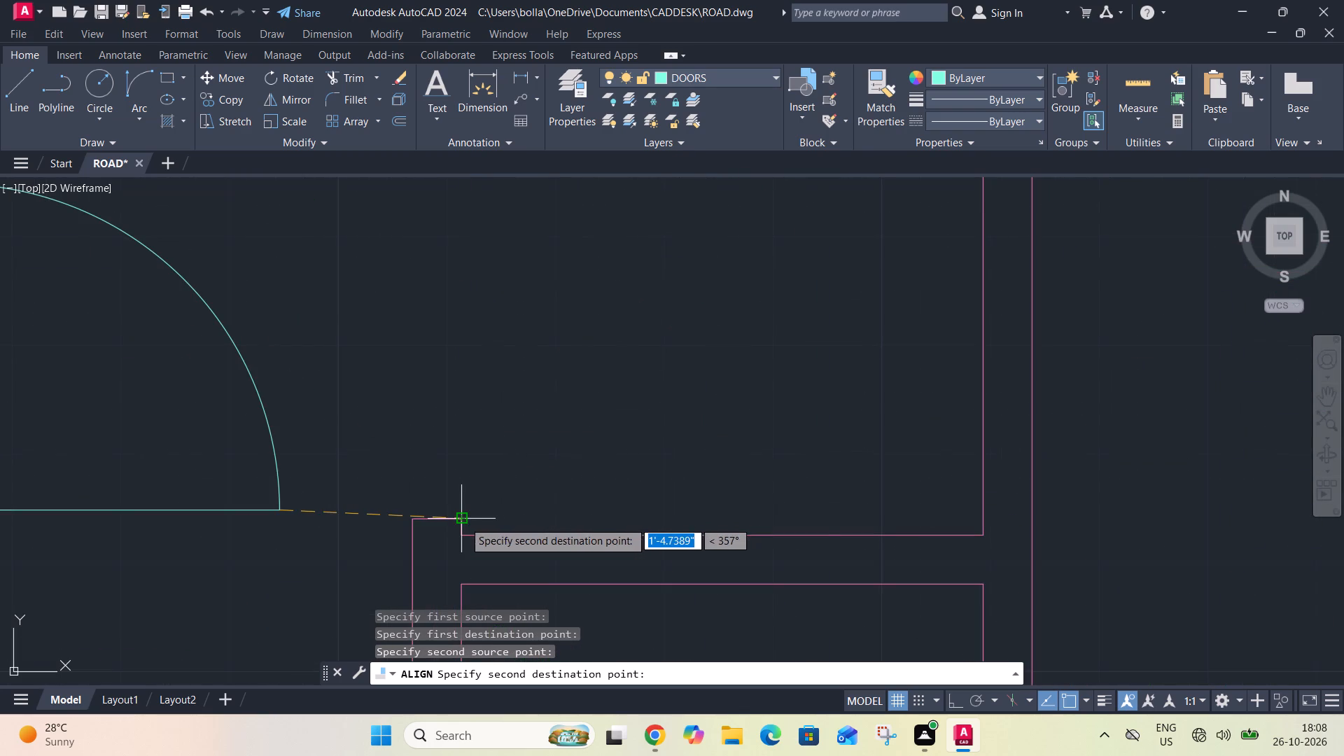
pyautogui.click(463, 521)
pyautogui.press('space')
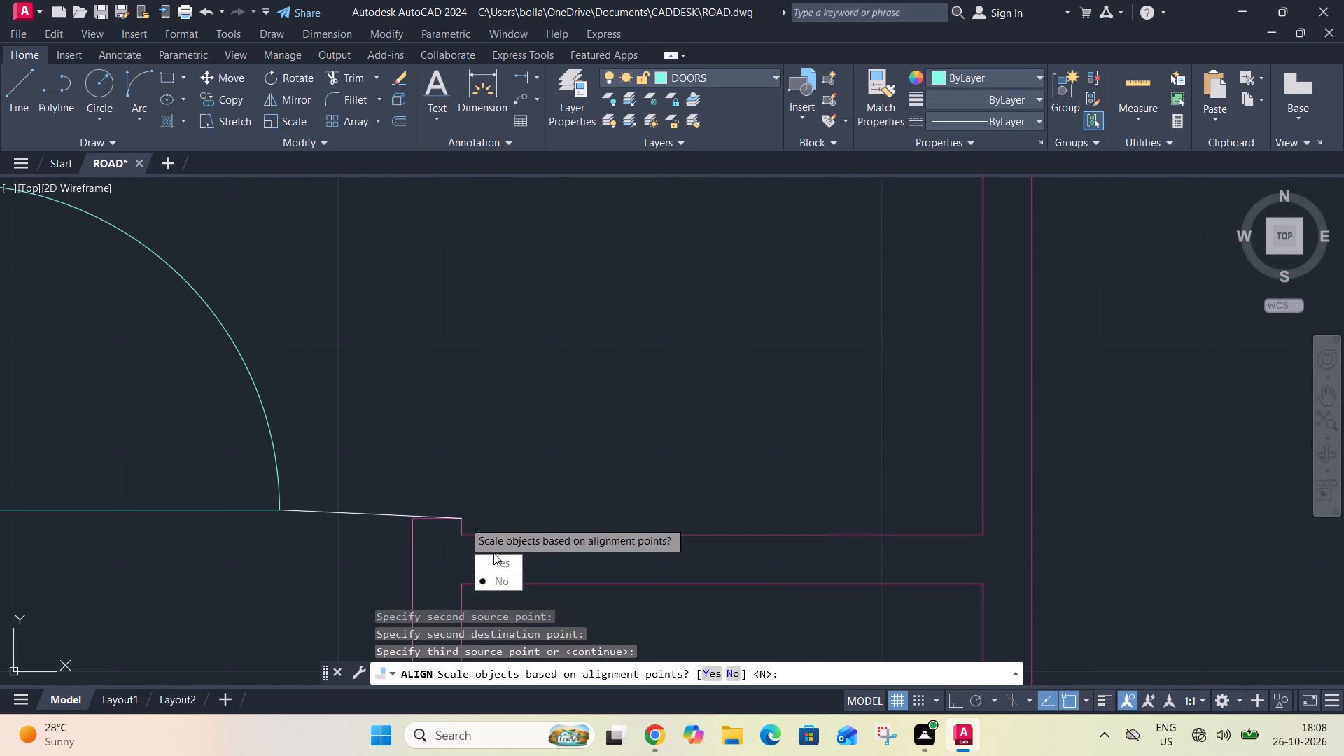
pyautogui.moveTo(494, 559); pyautogui.dragTo(463, 521)
# Mirror the west outer 10'X12' bedroom's door about its base line so it swings into the bedroom, erasing the source objects.
pyautogui.scroll(-2, 463, 466)
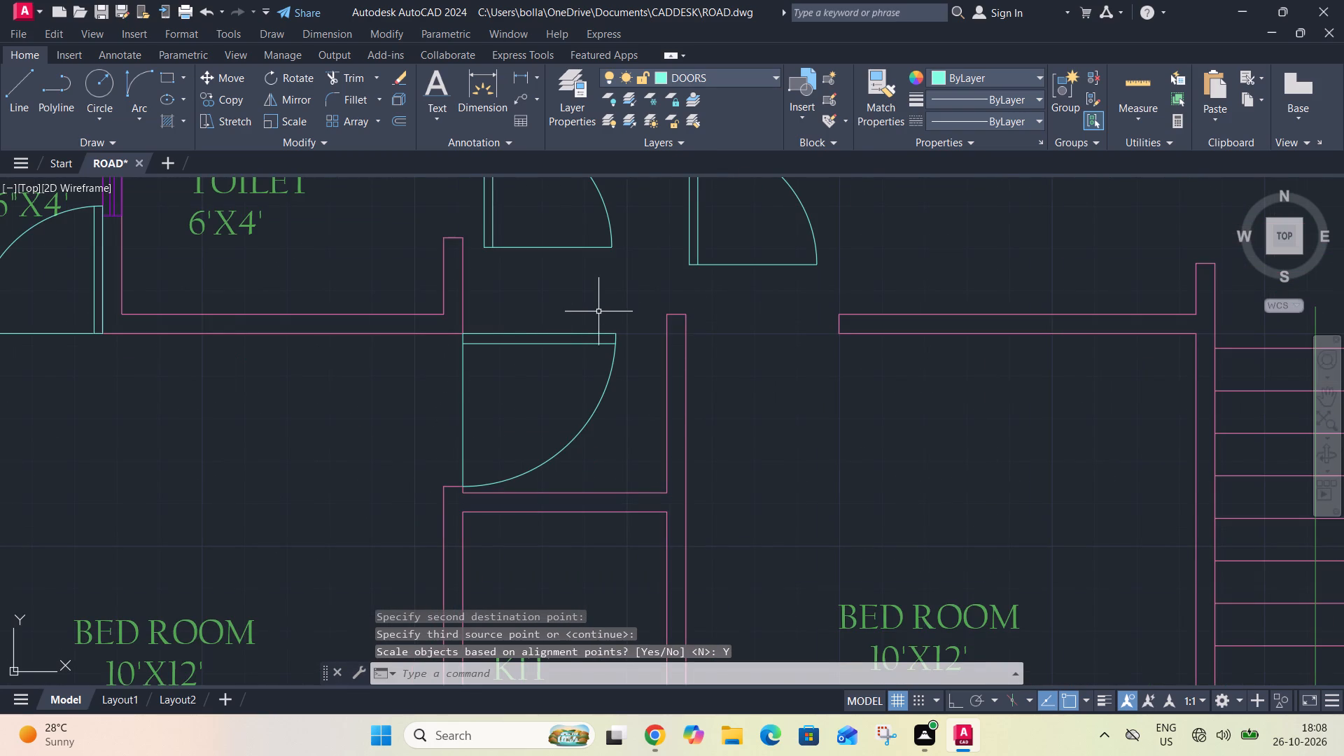
pyautogui.click(633, 330)
pyautogui.click(561, 394)
pyautogui.click(500, 392)
pyautogui.click(461, 412)
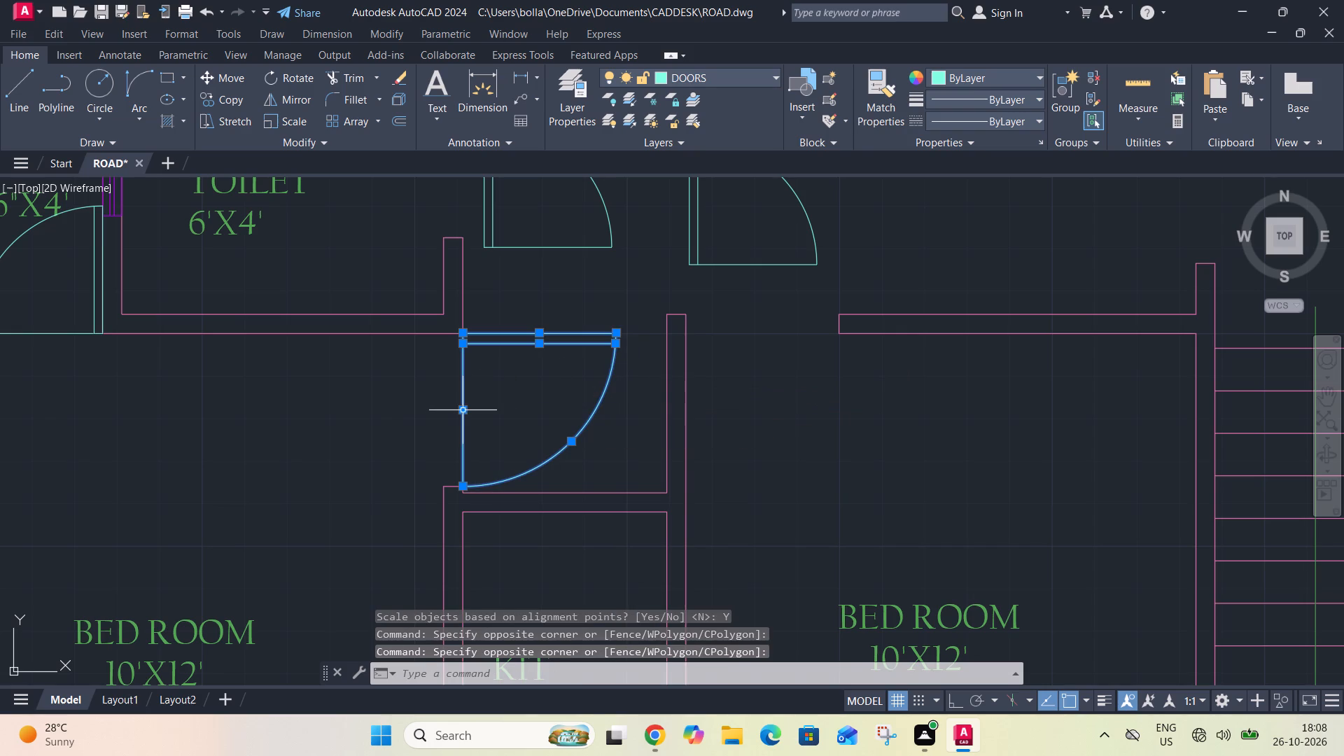
pyautogui.write('MI')
pyautogui.press('space')
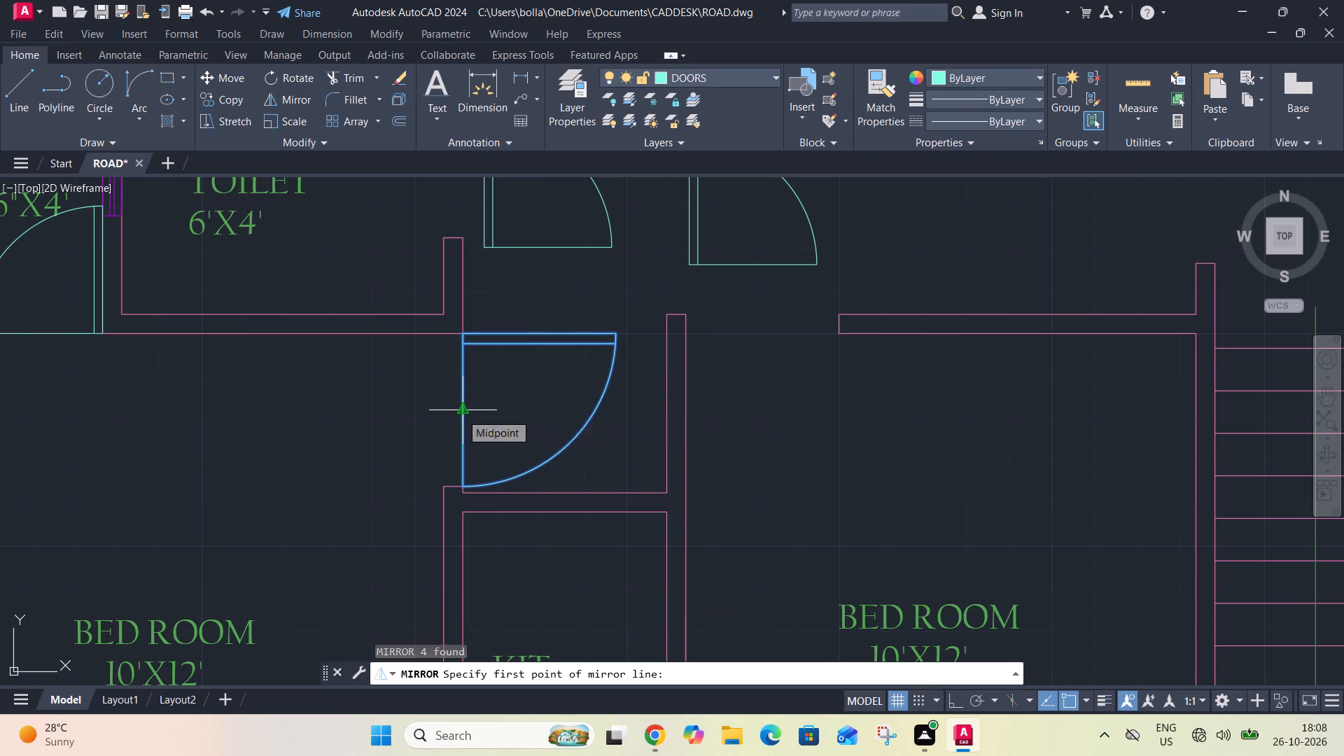
pyautogui.click(464, 330)
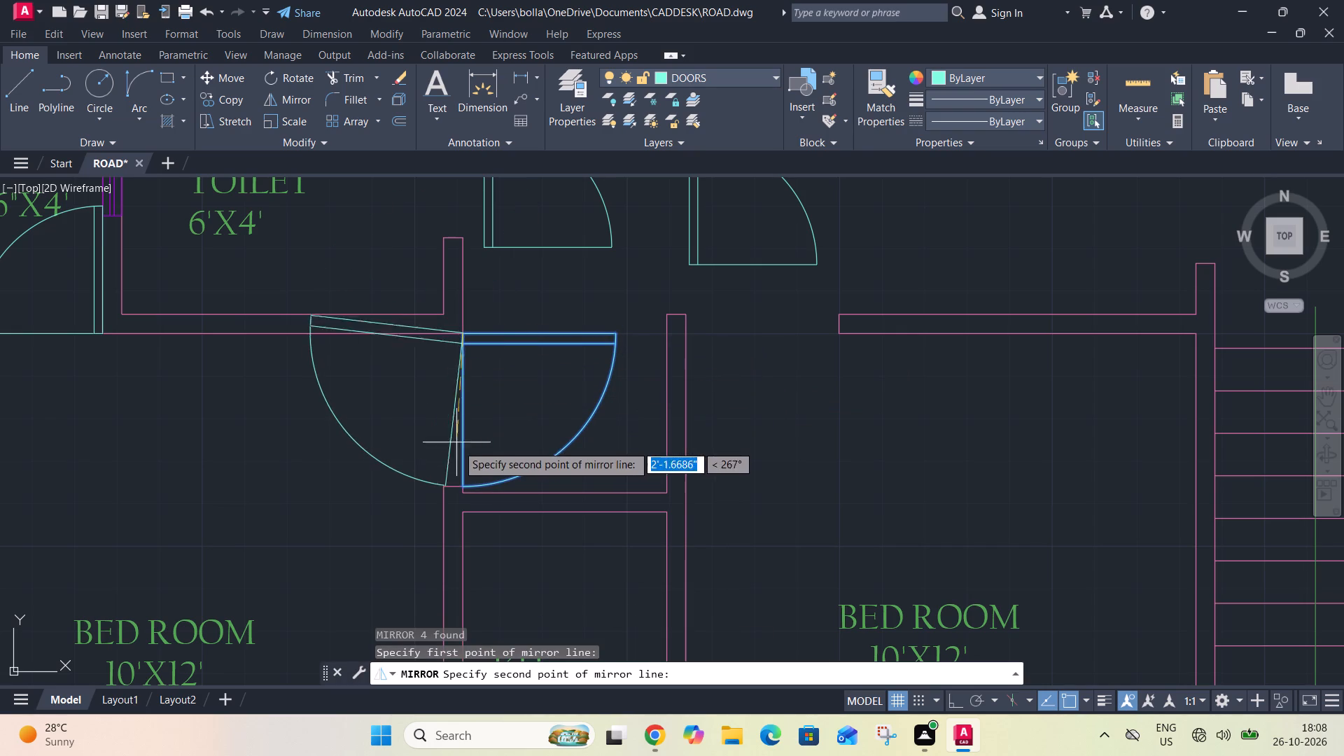
pyautogui.click(463, 486)
pyautogui.moveTo(495, 533); pyautogui.dragTo(463, 486)
# Align the west 6'X4' toilet's door base line, latch end first, from the wall stub's northeast corner straight north to the corridor wall, scaling to fit.
pyautogui.scroll(-2, 472, 386)
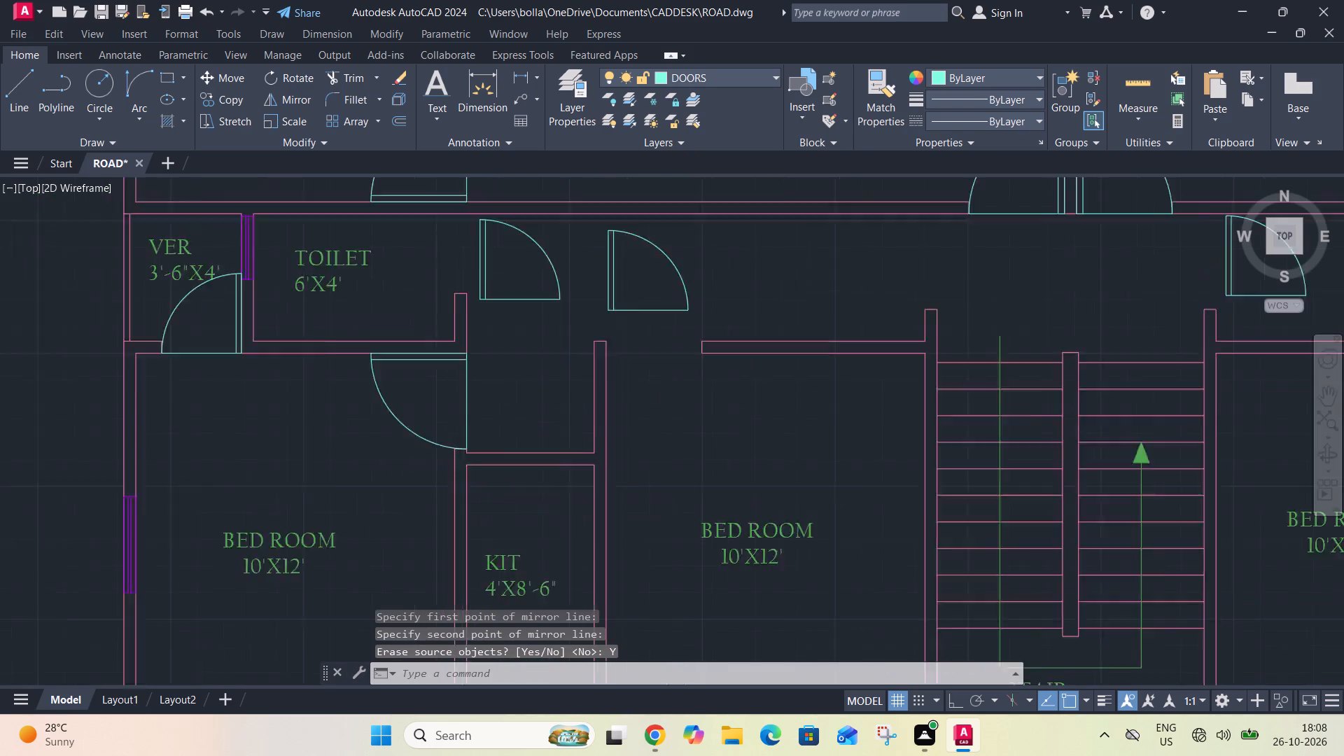
pyautogui.moveTo(485, 370); pyautogui.dragTo(395, 390, button='middle')
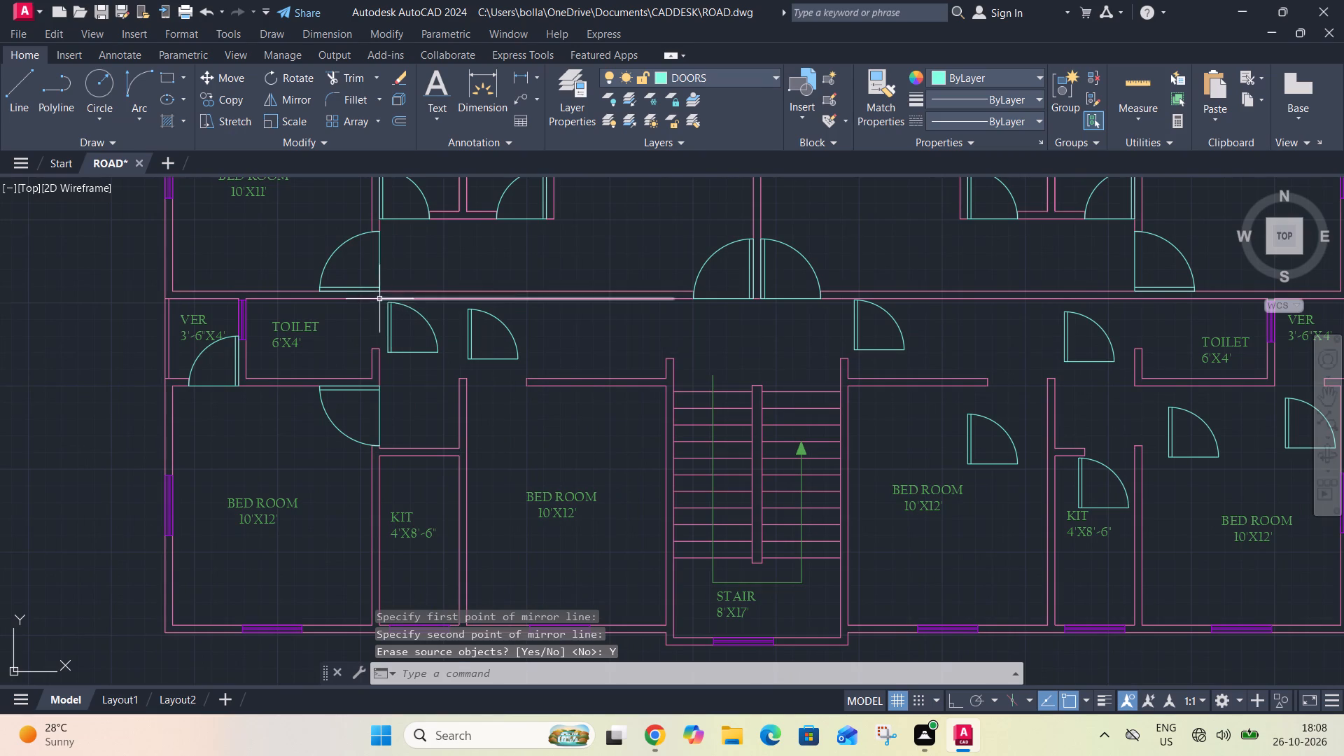
pyautogui.scroll(3, 381, 298)
pyautogui.click(382, 300)
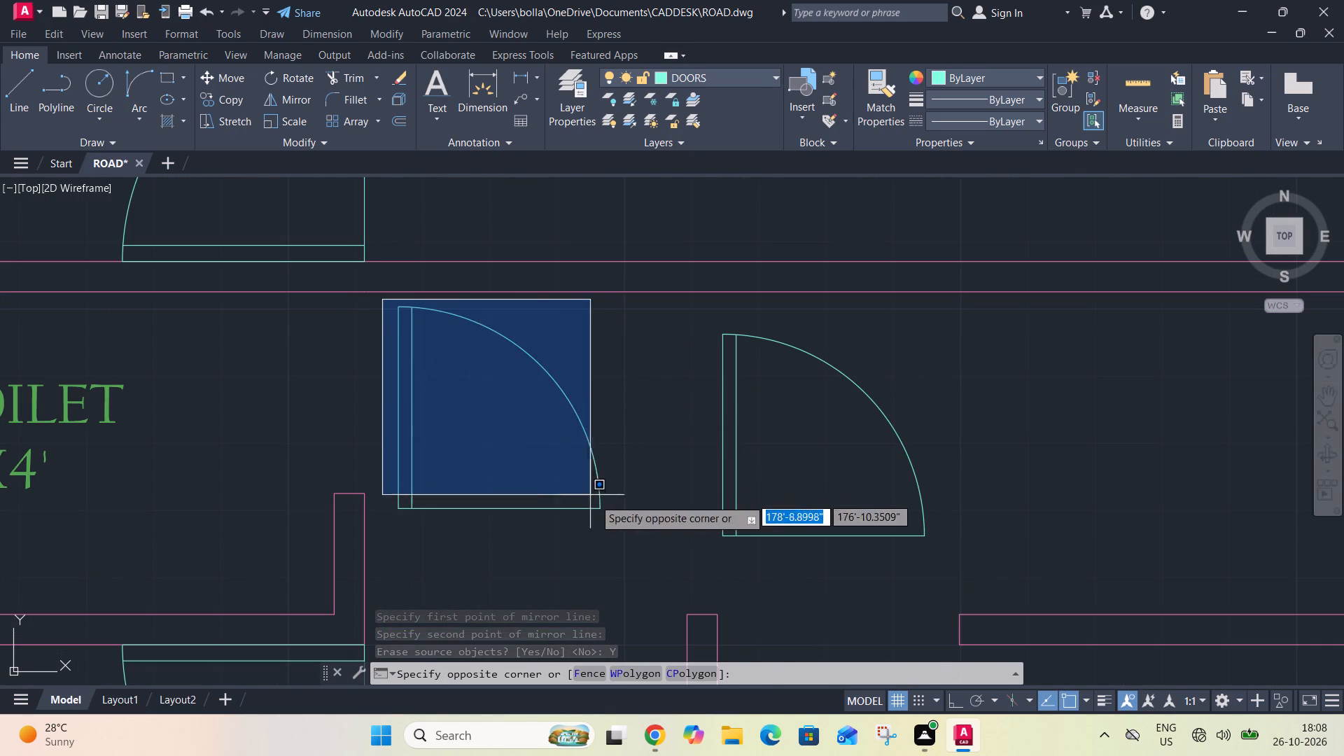
pyautogui.click(617, 521)
pyautogui.write('AL')
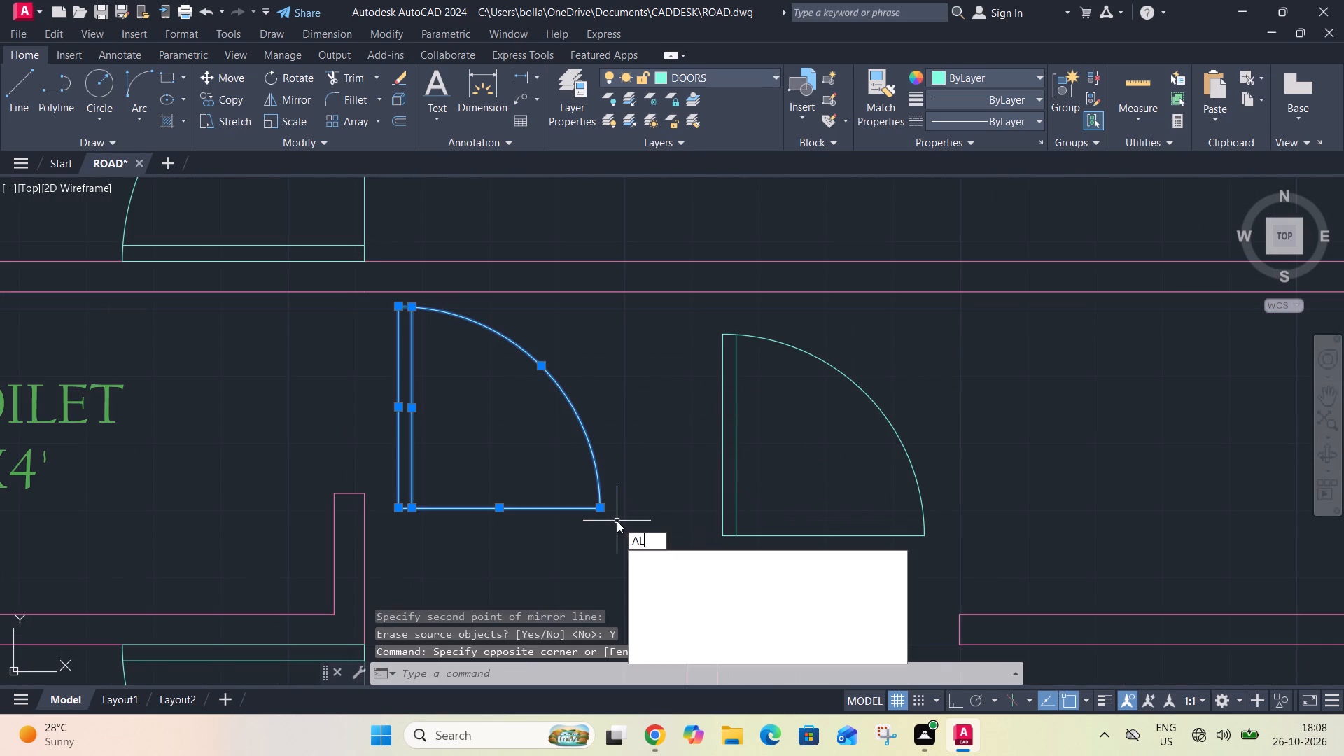
pyautogui.press('space')
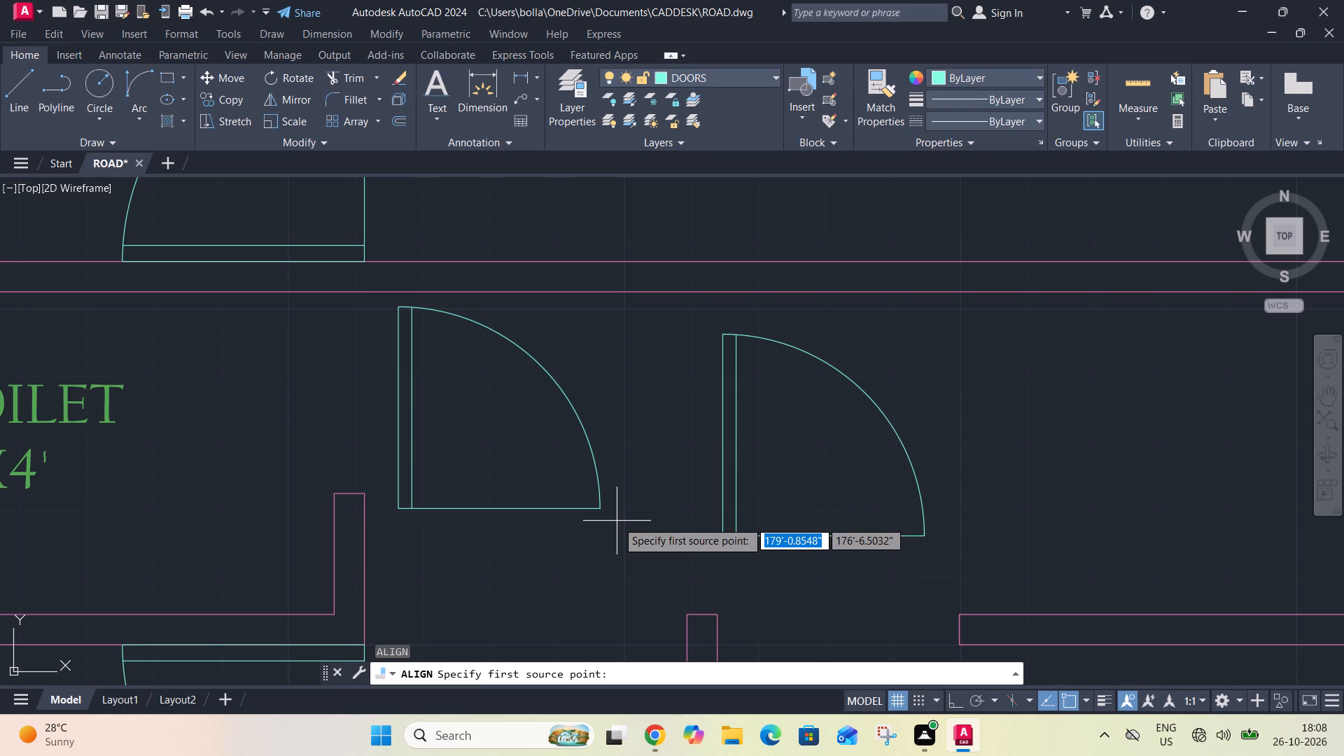
pyautogui.scroll(-1, 617, 521)
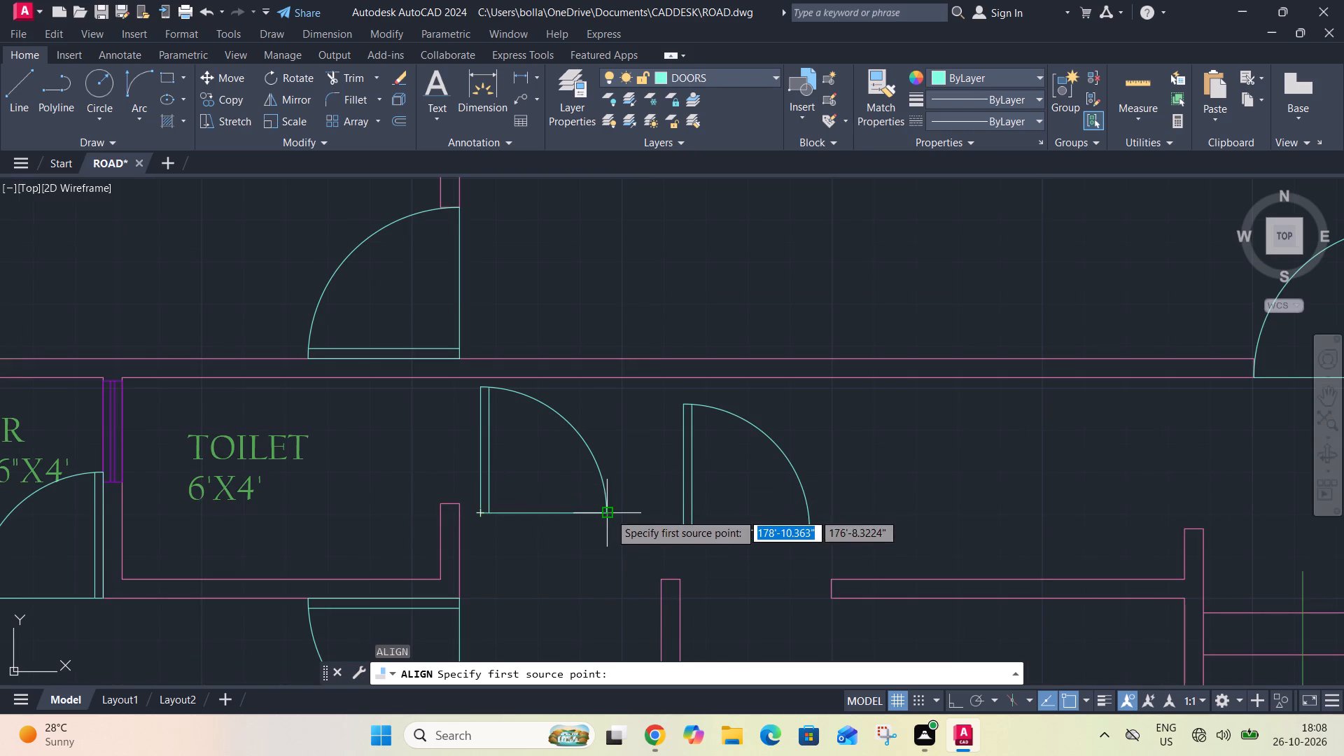
pyautogui.click(610, 513)
pyautogui.click(464, 503)
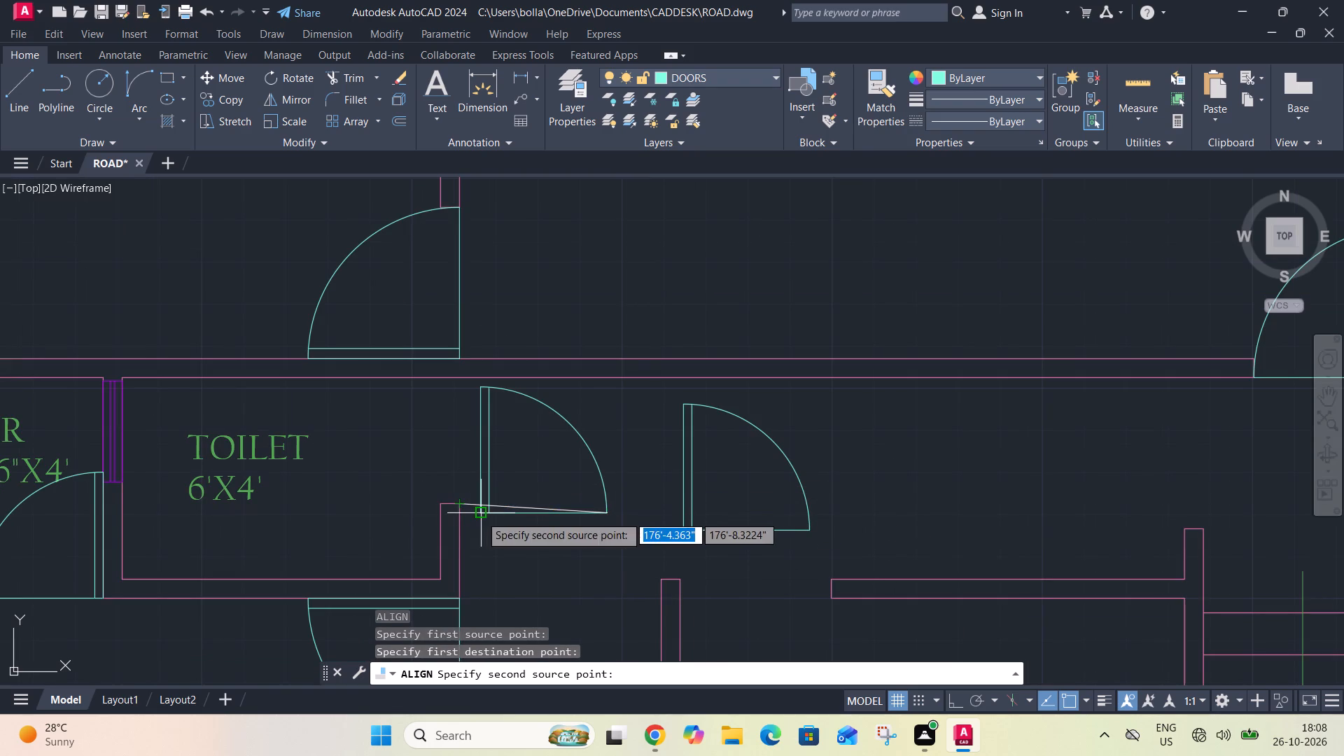
pyautogui.click(480, 515)
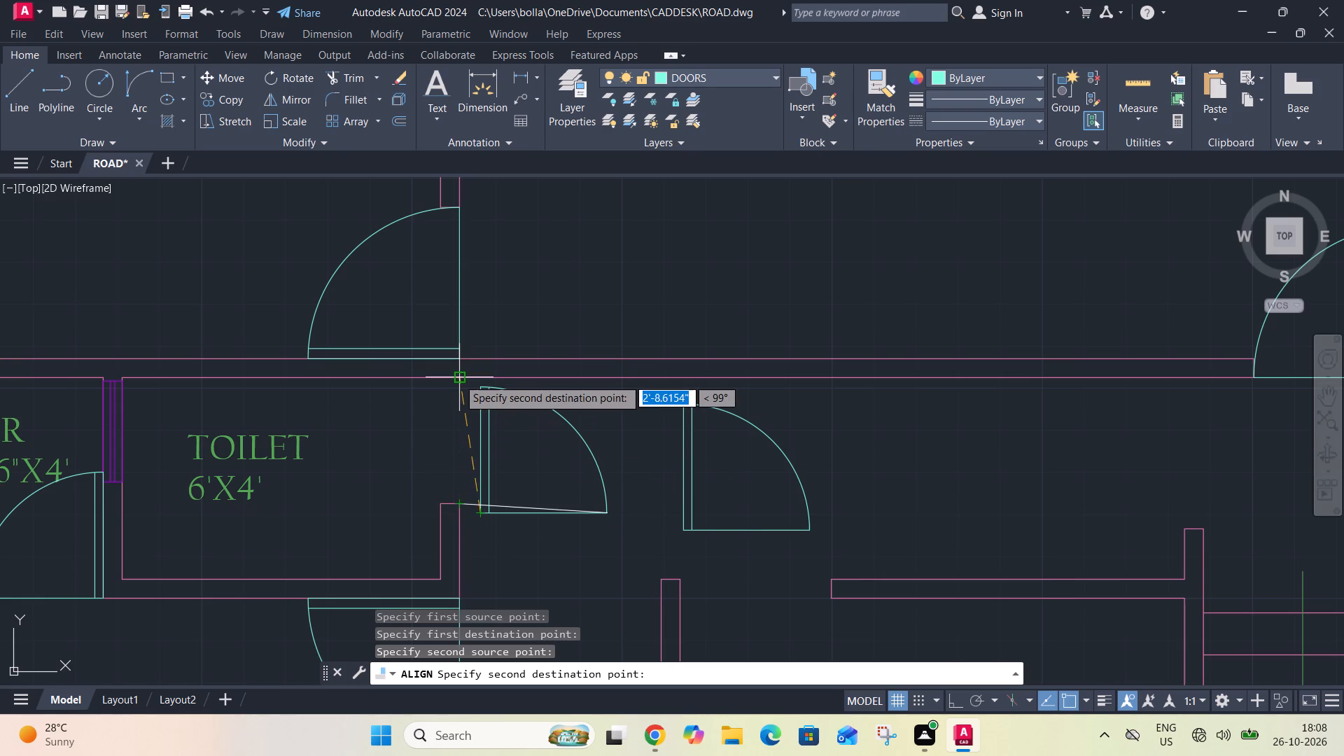
pyautogui.click(458, 378)
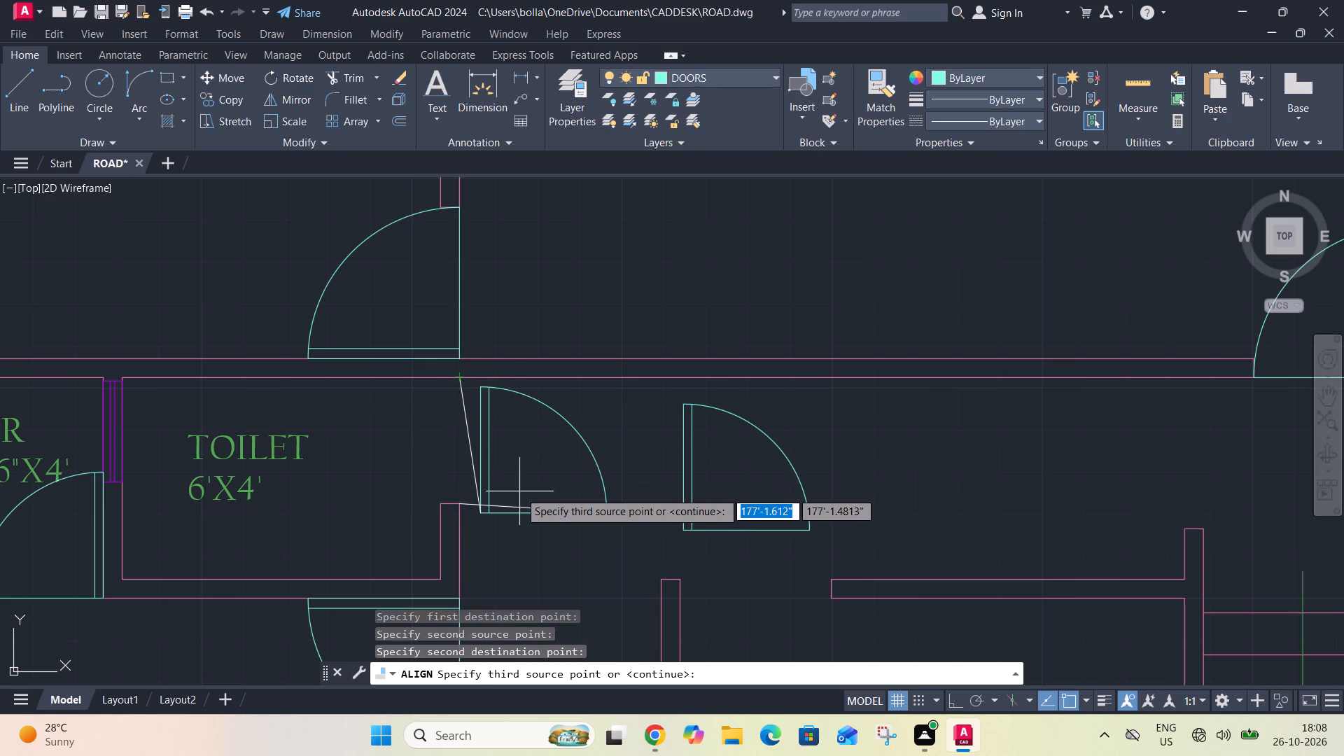
pyautogui.press('space')
pyautogui.moveTo(552, 531); pyautogui.dragTo(519, 491)
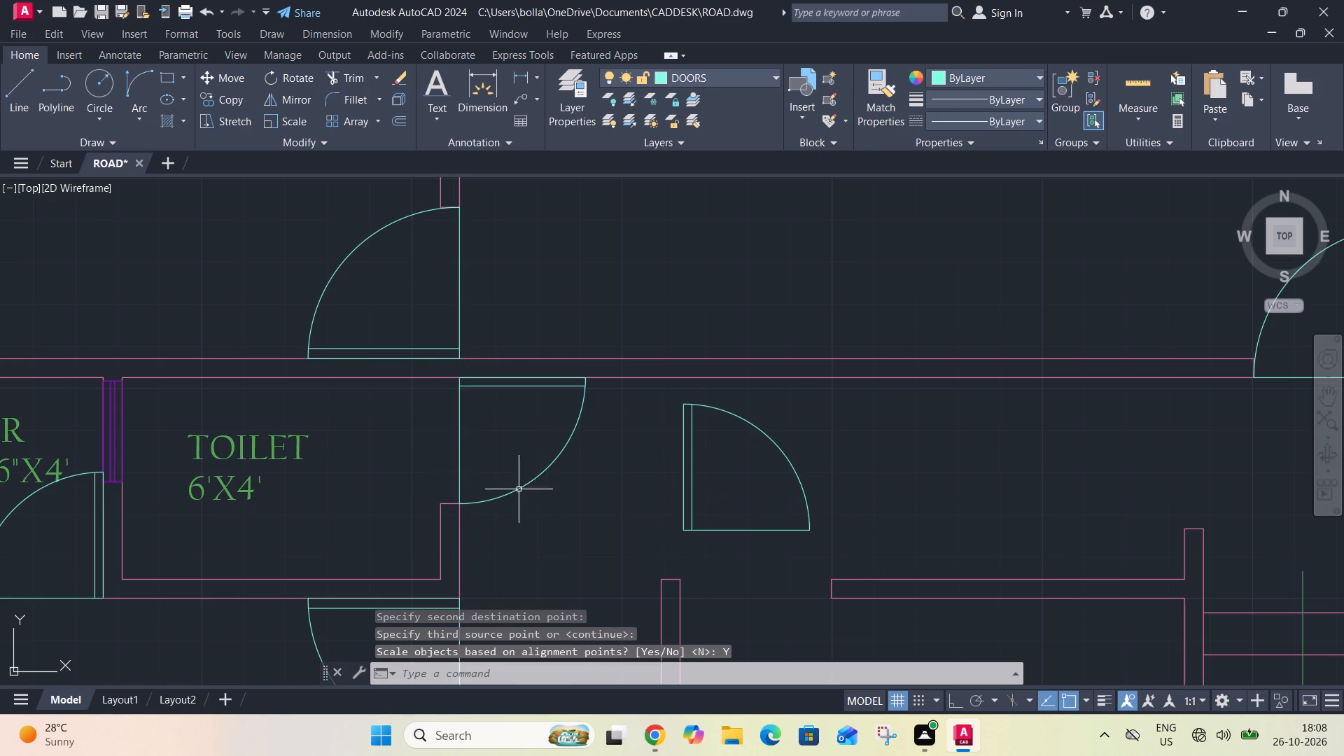
# Mirror the west 6'X4' toilet's door about its base line so it swings into the toilet, erasing the source objects.
pyautogui.scroll(1, 521, 378)
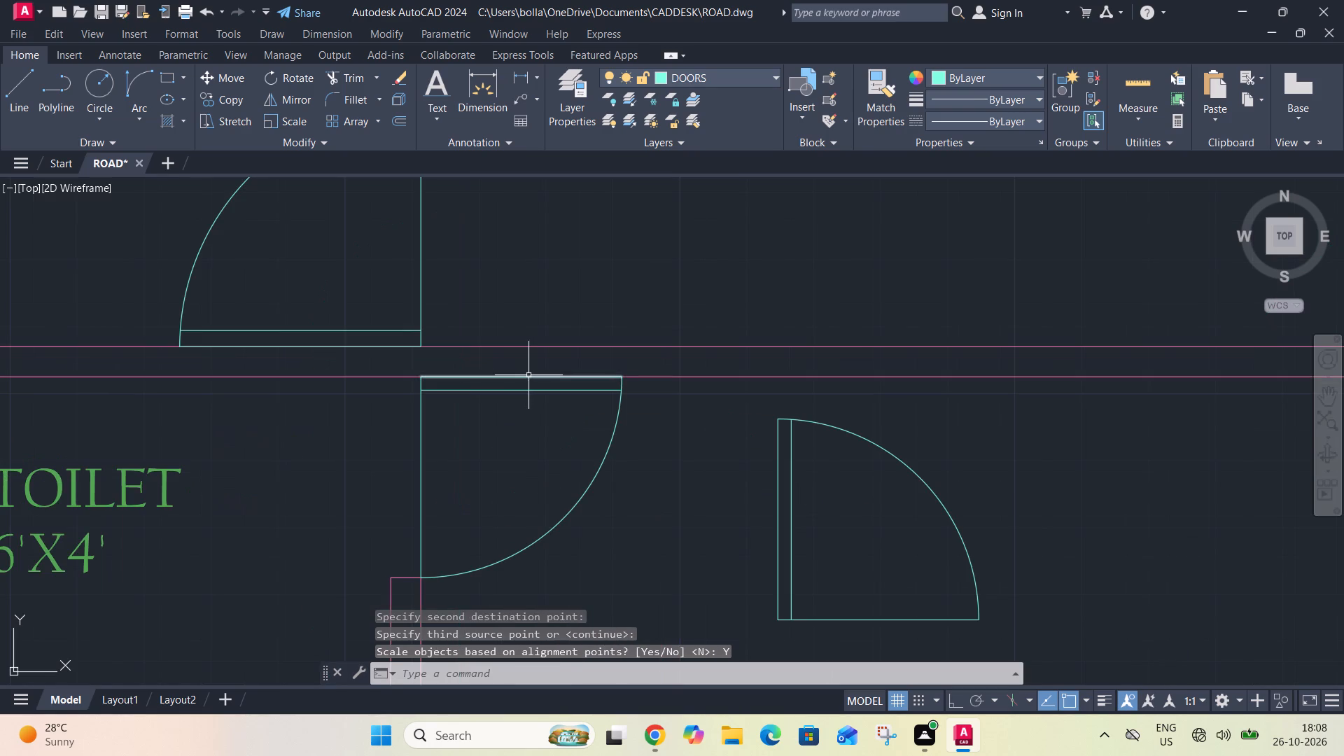
pyautogui.click(529, 376)
pyautogui.click(532, 388)
pyautogui.click(626, 446)
pyautogui.click(566, 468)
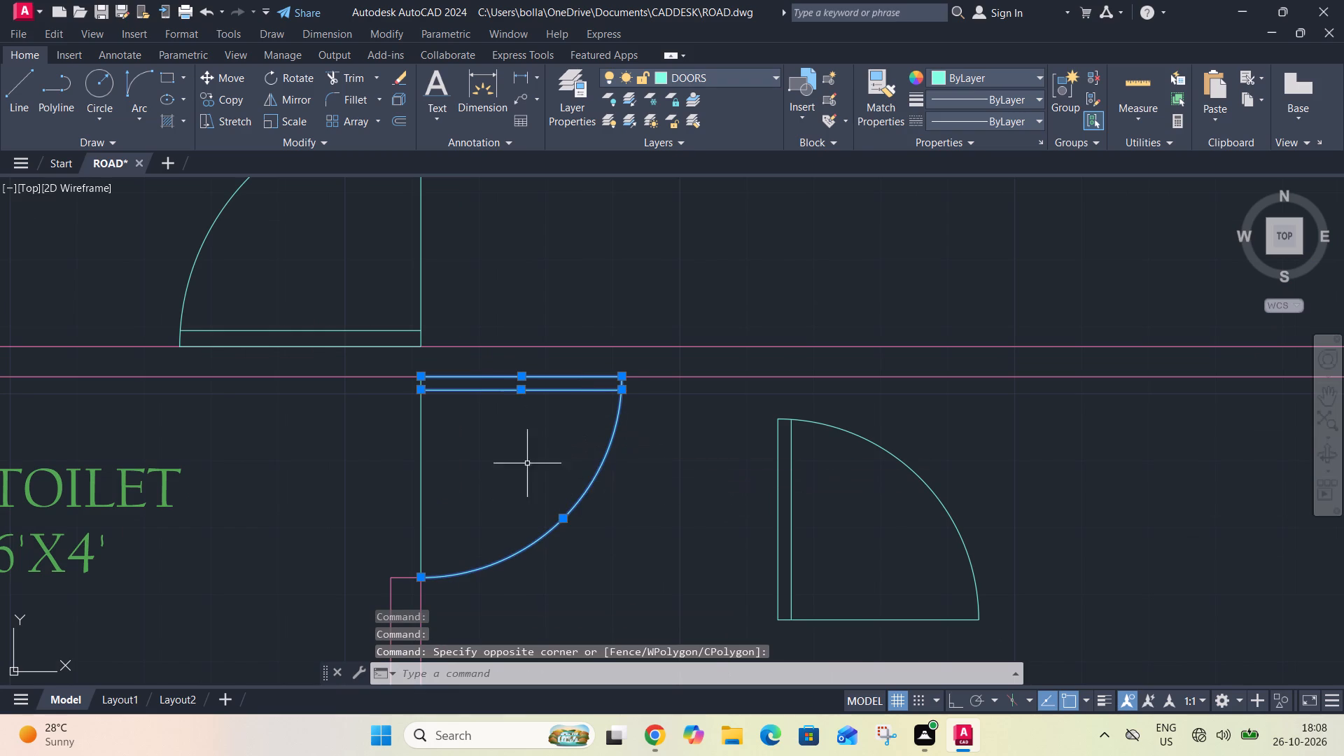
pyautogui.click(475, 447)
pyautogui.click(414, 465)
pyautogui.write('MI')
pyautogui.press('space')
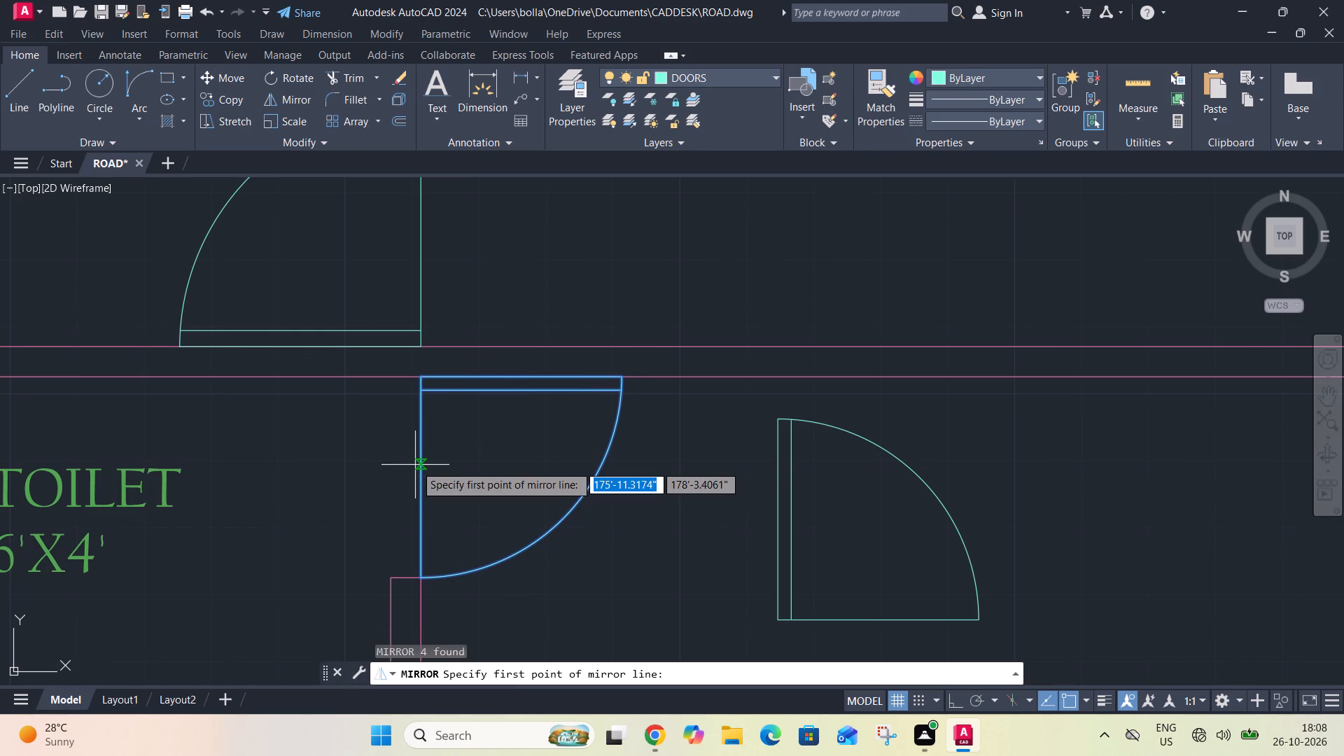
pyautogui.click(420, 372)
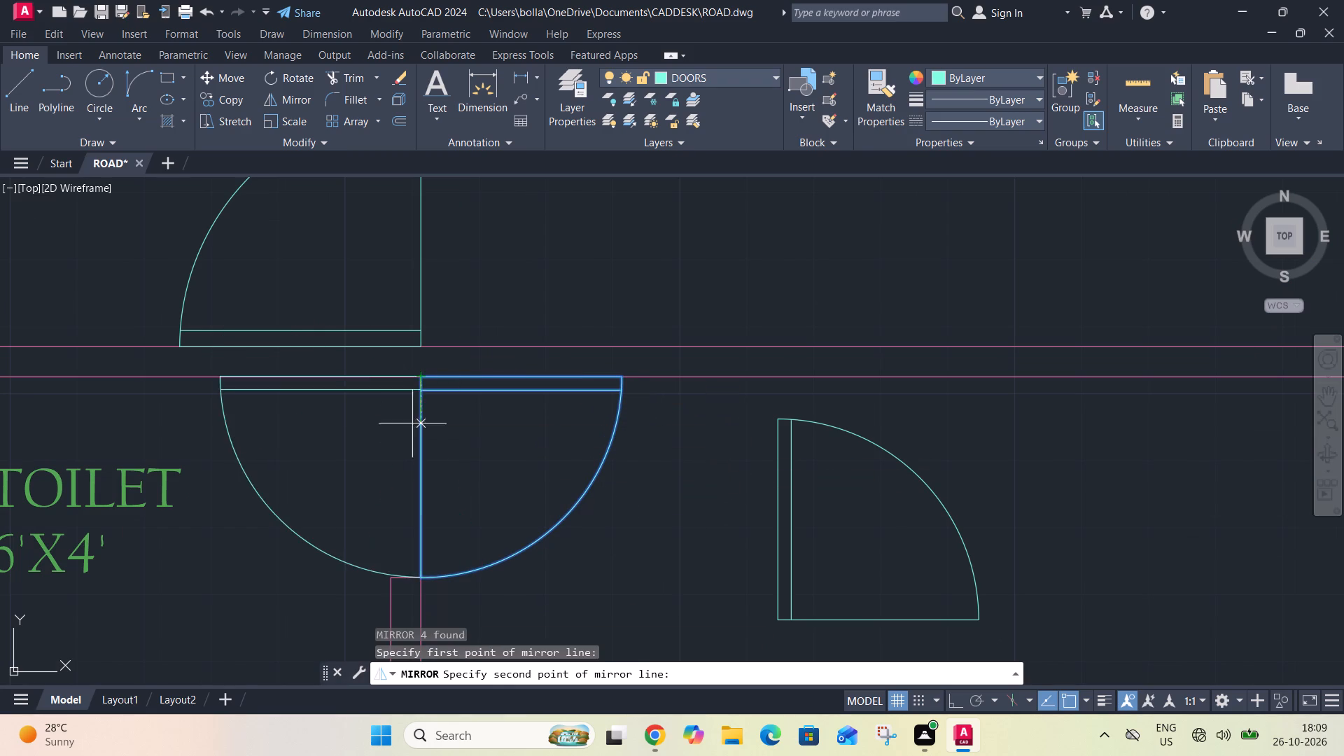
pyautogui.click(417, 578)
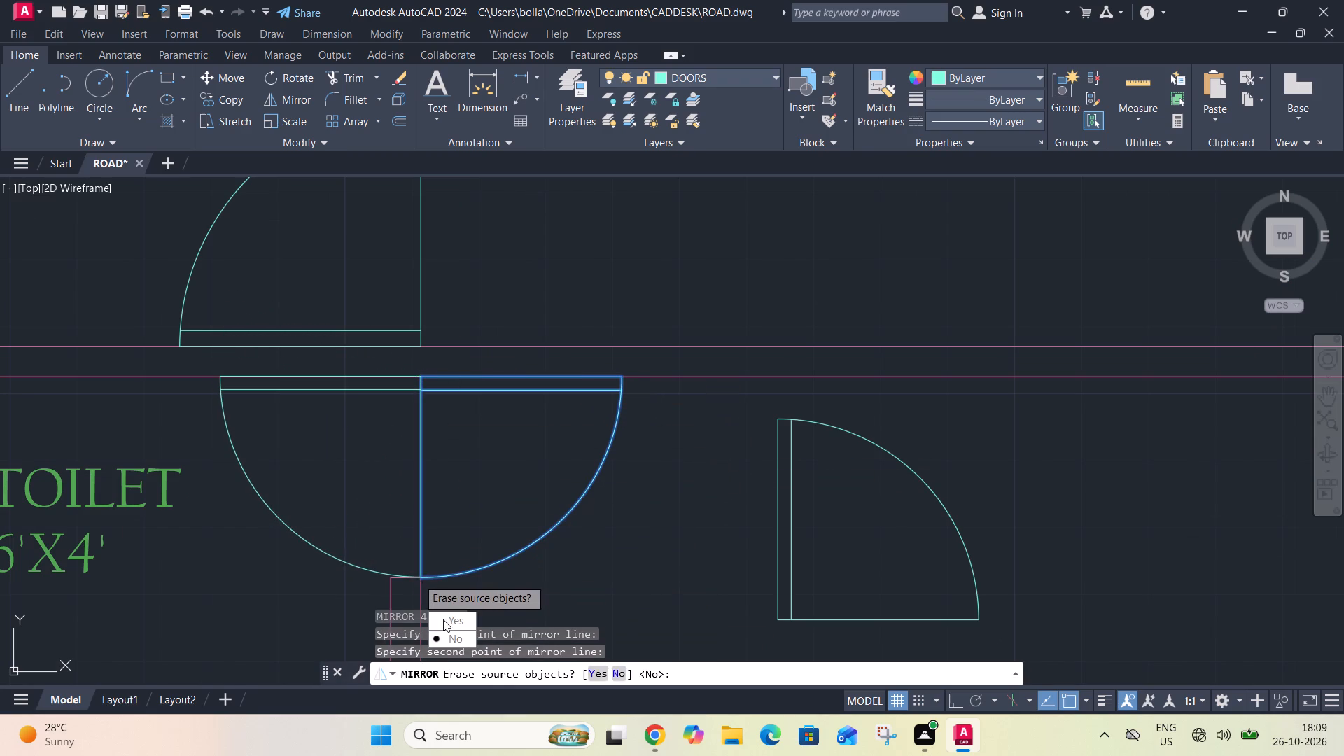
pyautogui.moveTo(443, 619); pyautogui.dragTo(417, 578)
# Align the west inner 10'X12' bedroom's door base line, hinge end first, from the west wall's northeast corner to the opening's opposite wall end, scaling to fit.
pyautogui.scroll(-2, 442, 505)
pyautogui.moveTo(462, 506); pyautogui.dragTo(374, 458, button='middle')
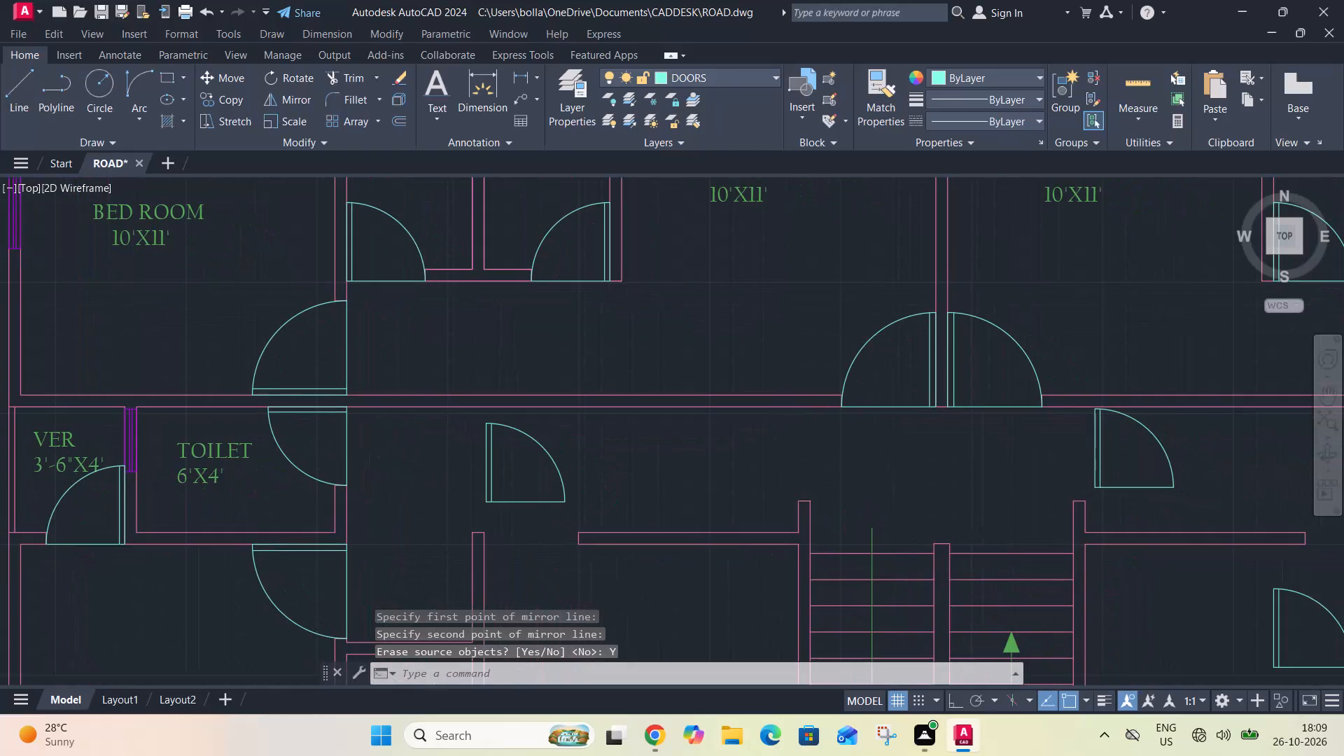
pyautogui.moveTo(398, 438); pyautogui.dragTo(367, 377, button='middle')
pyautogui.moveTo(398, 416); pyautogui.dragTo(256, 406, button='middle')
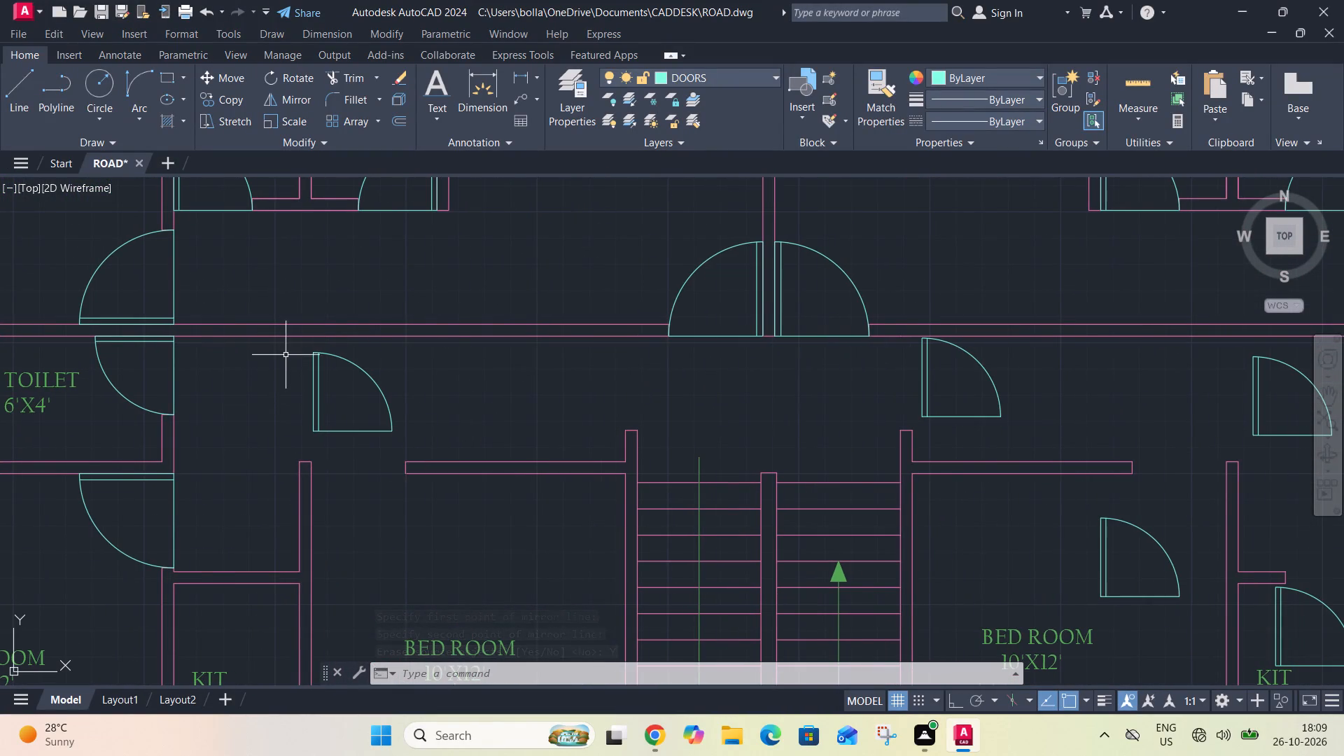
pyautogui.scroll(1, 294, 349)
pyautogui.click(300, 344)
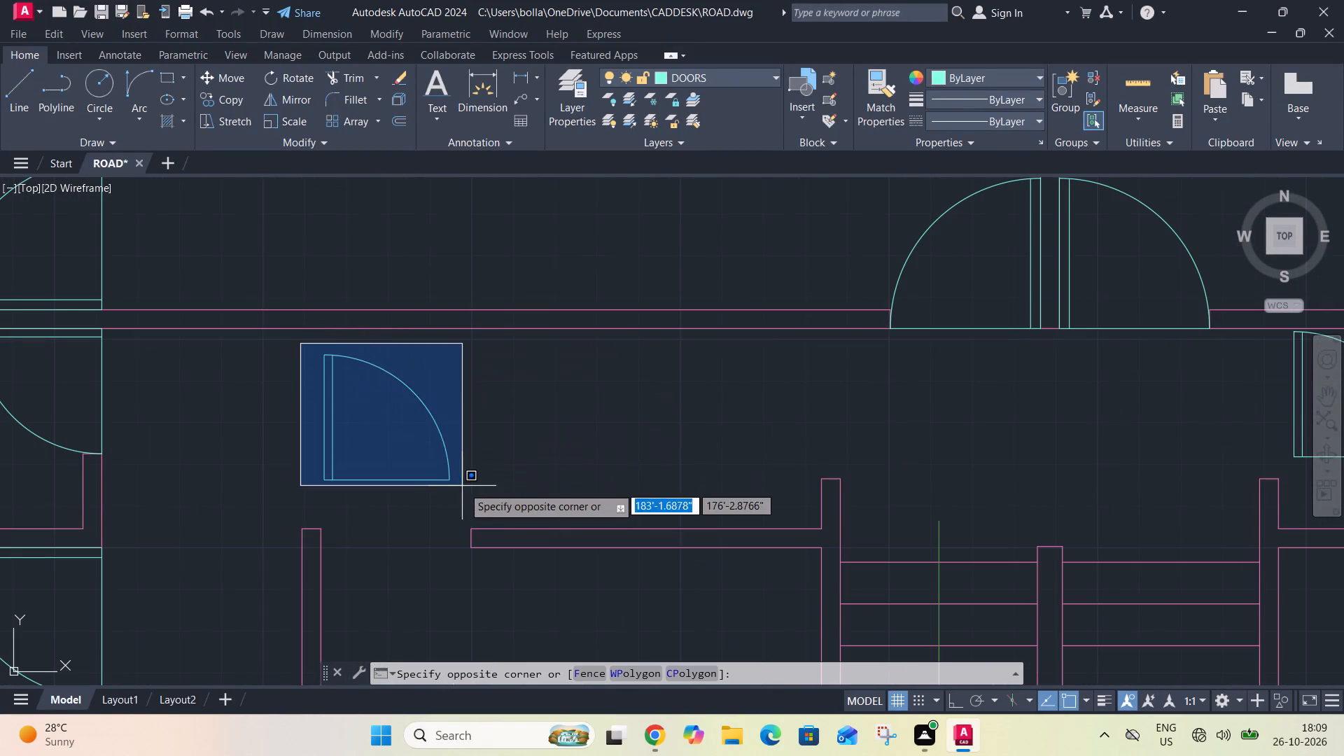
pyautogui.click(464, 488)
pyautogui.write('AL')
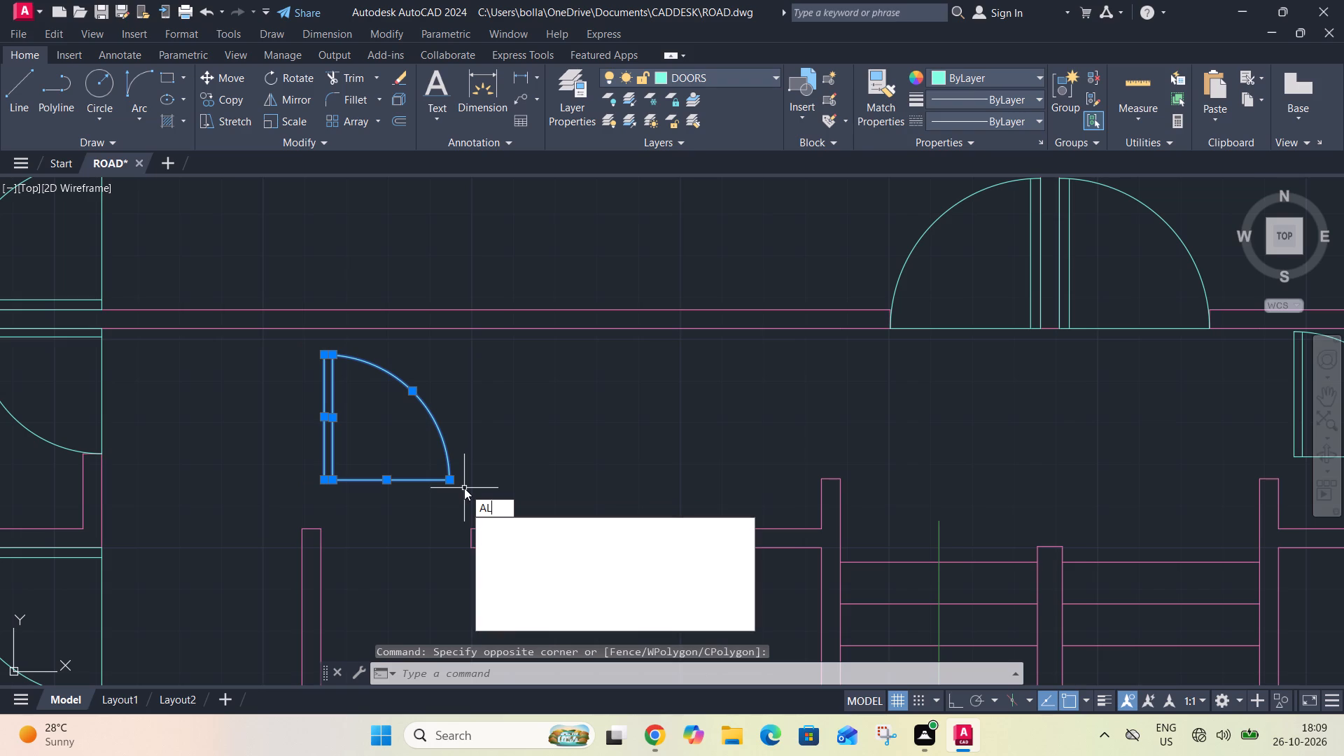
pyautogui.press('space')
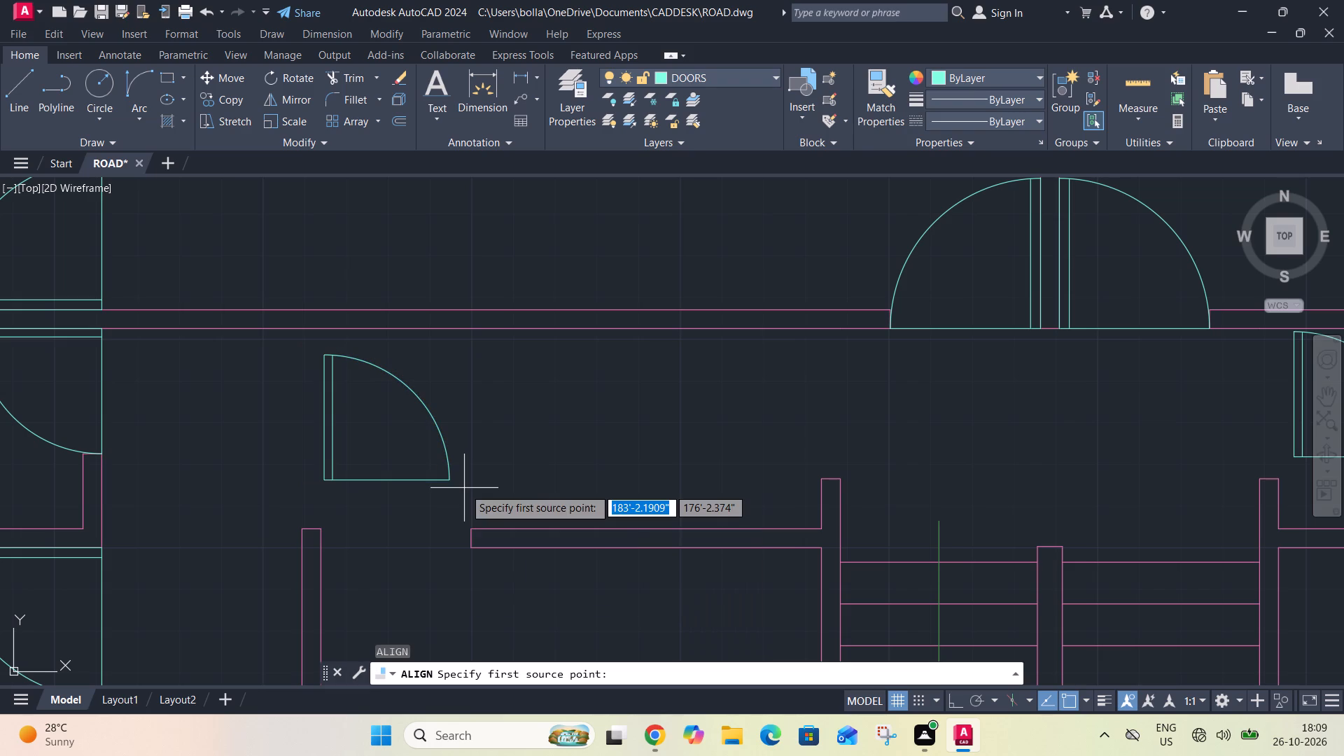
pyautogui.click(323, 482)
pyautogui.click(322, 528)
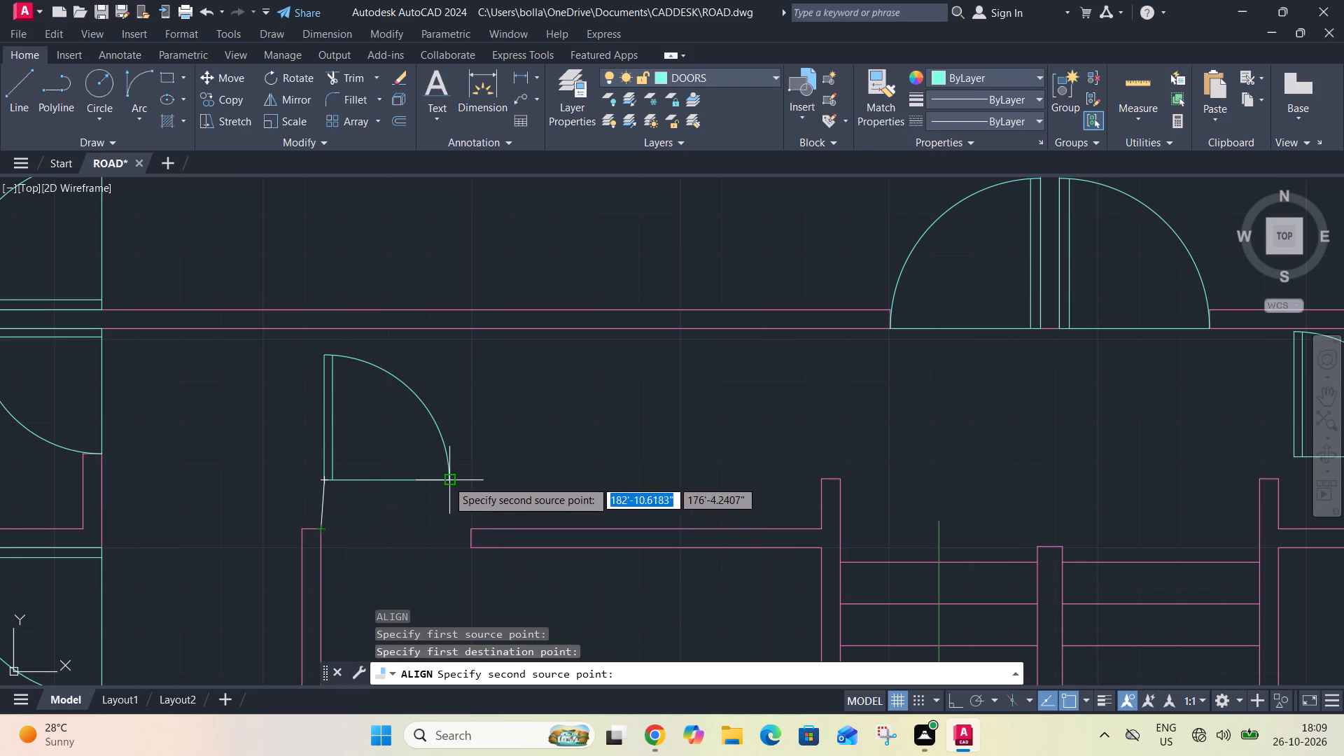
pyautogui.click(447, 479)
pyautogui.click(470, 524)
pyautogui.press('space')
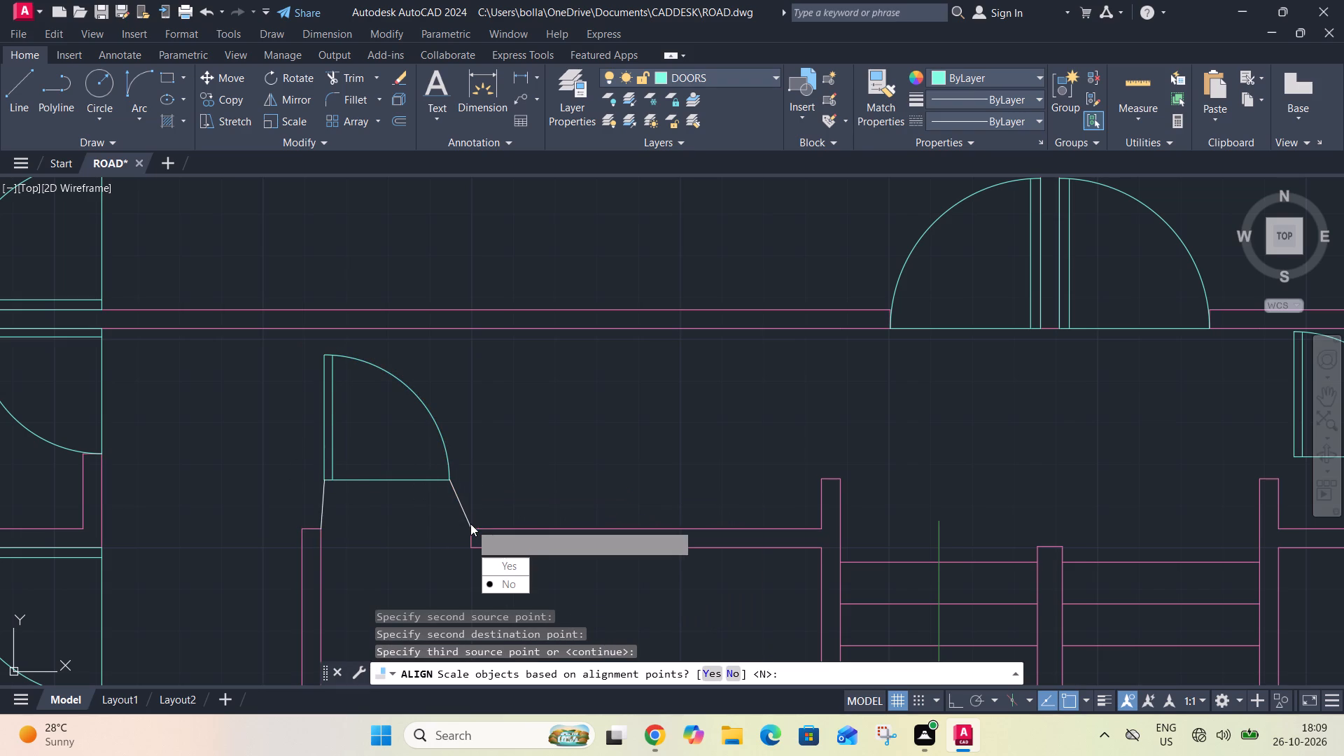
pyautogui.moveTo(505, 558); pyautogui.dragTo(470, 524)
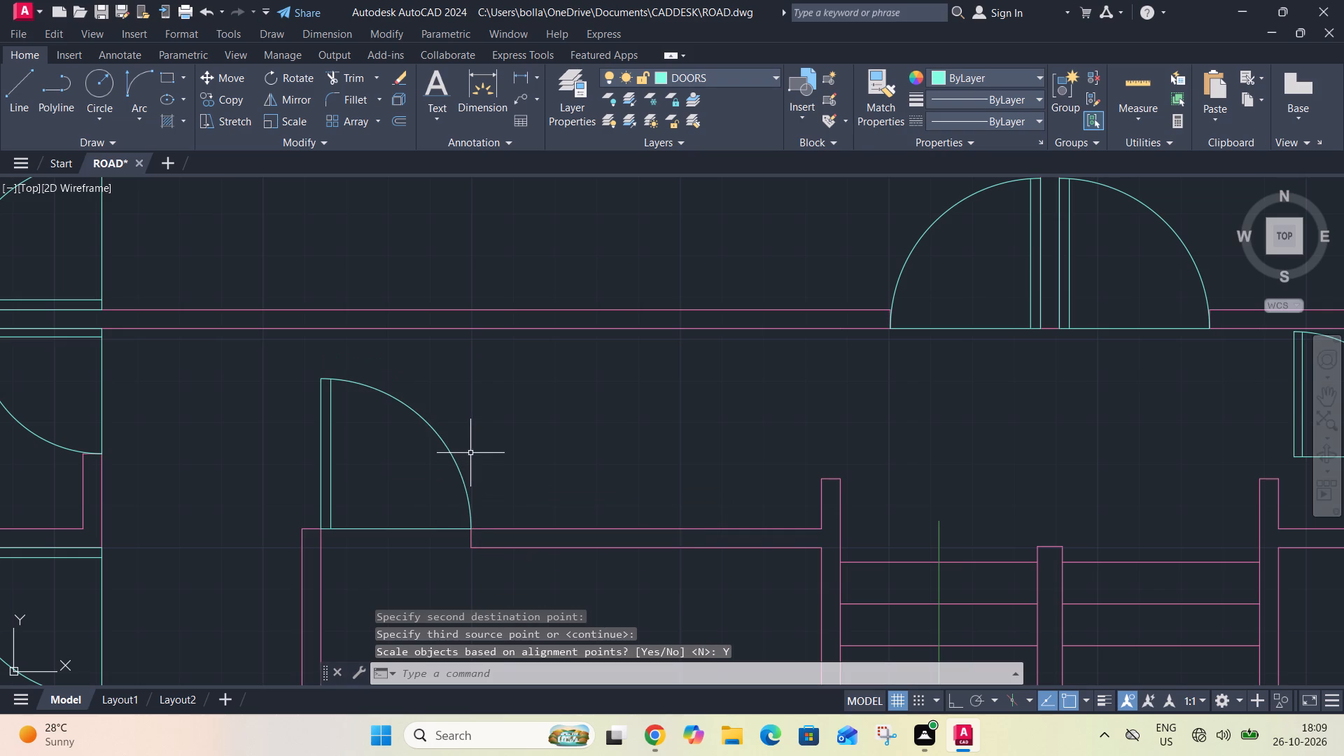
# Mirror the west inner 10'X12' bedroom's door about its base line so it swings into the bedroom, erasing the source objects.
pyautogui.click(475, 426)
pyautogui.click(293, 450)
pyautogui.moveTo(360, 477); pyautogui.dragTo(360, 482)
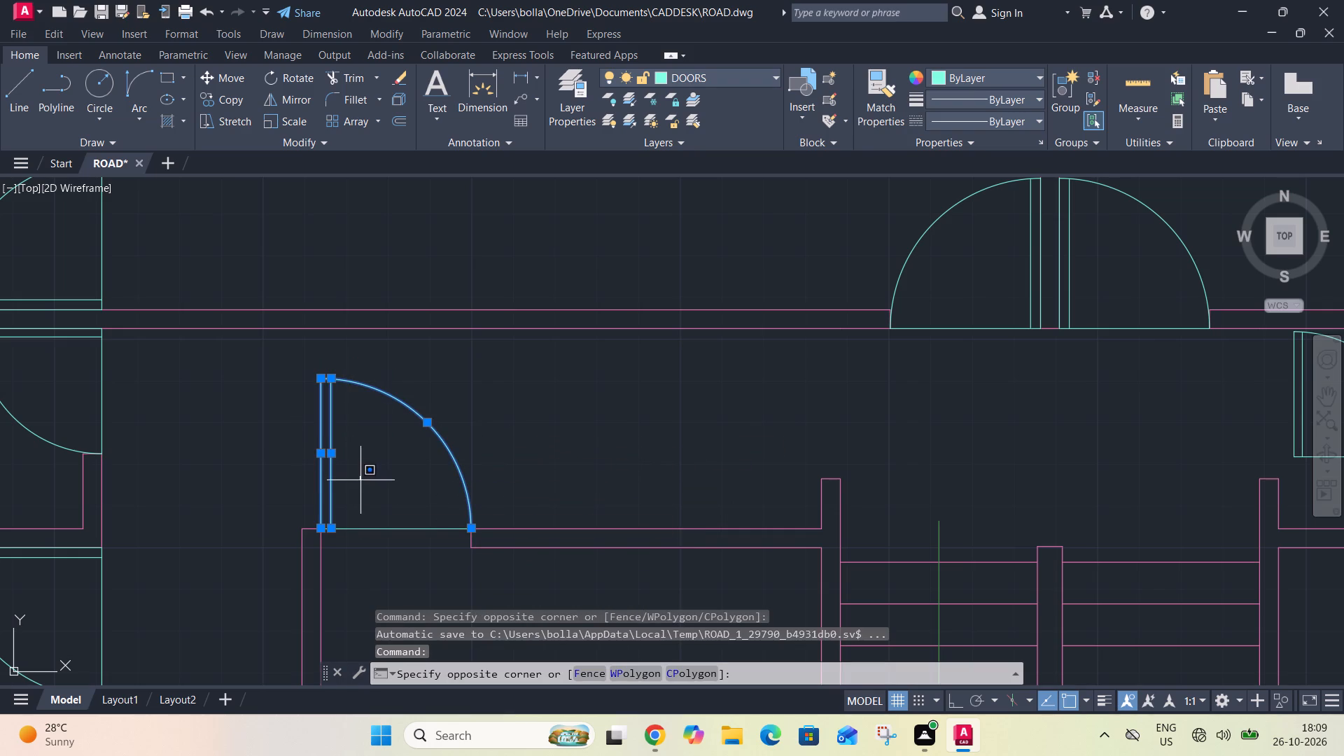
pyautogui.moveTo(360, 482); pyautogui.dragTo(360, 484)
pyautogui.click(351, 544)
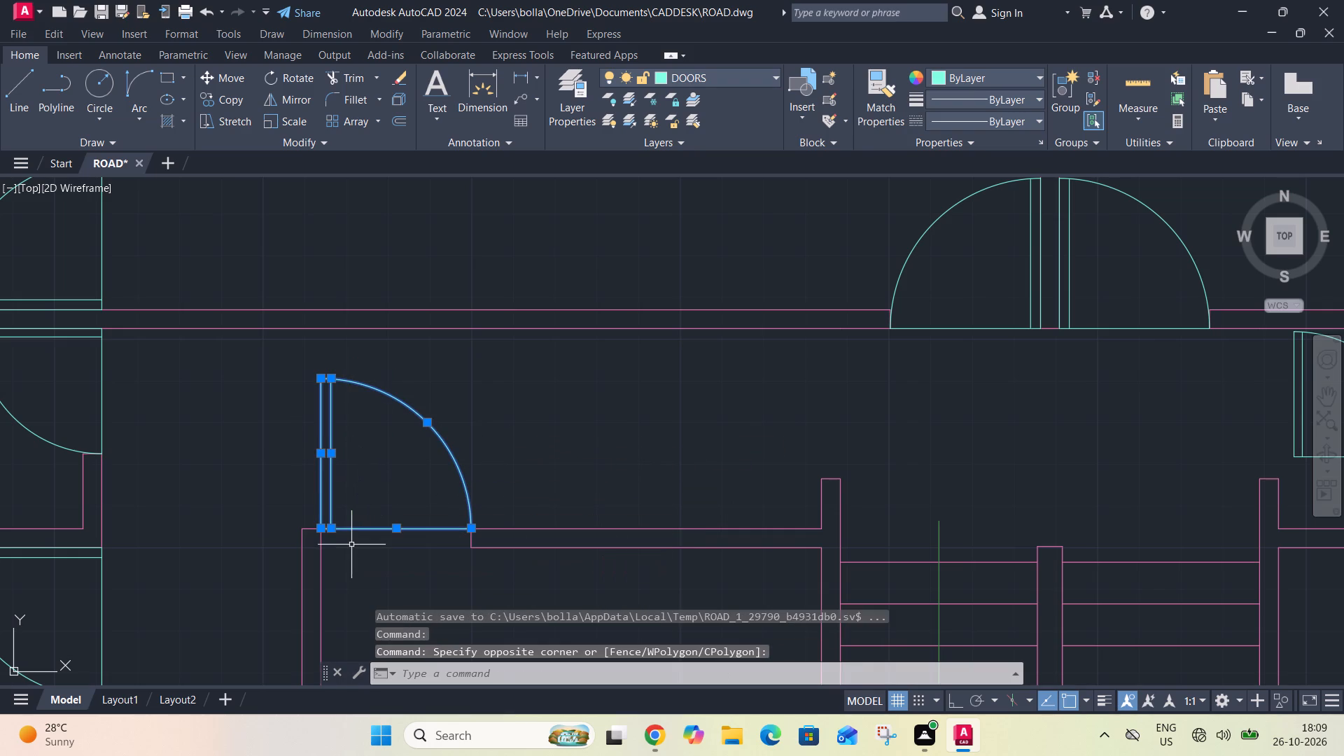
pyautogui.write('MI')
pyautogui.press('space')
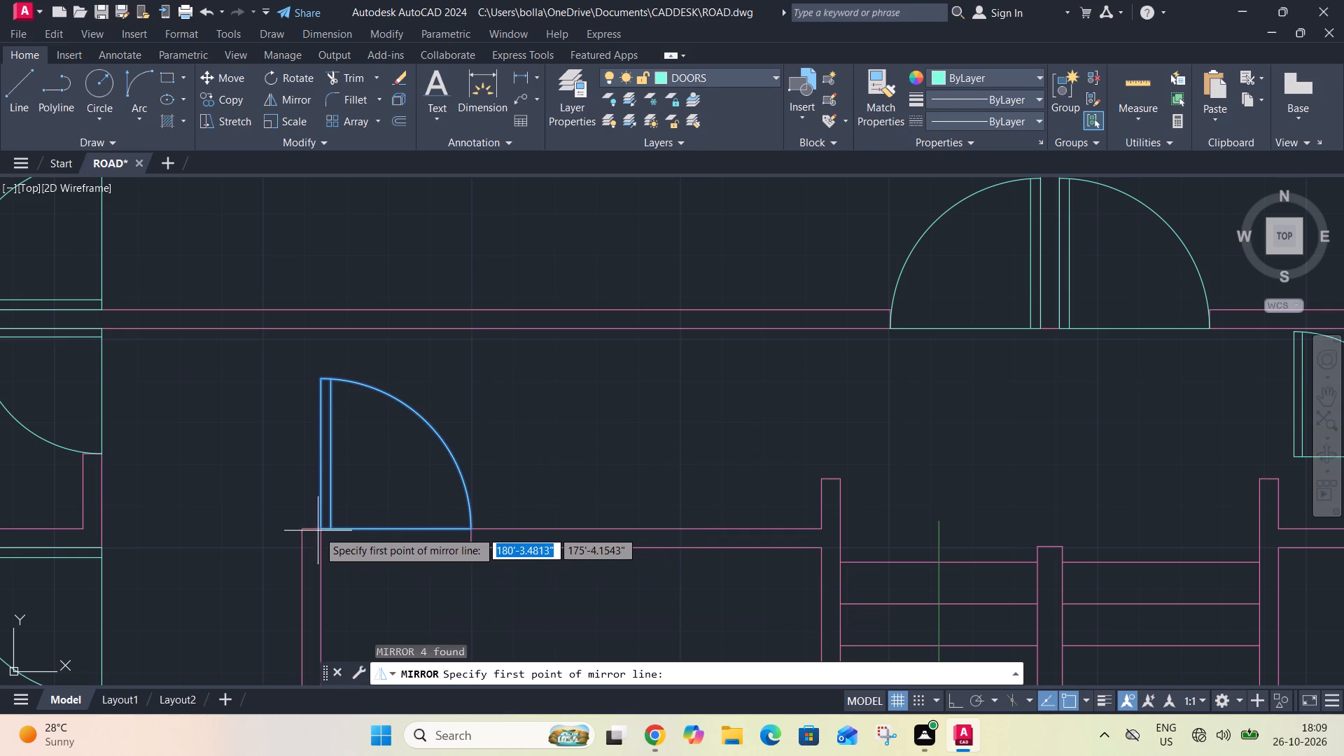
pyautogui.click(318, 531)
pyautogui.click(468, 527)
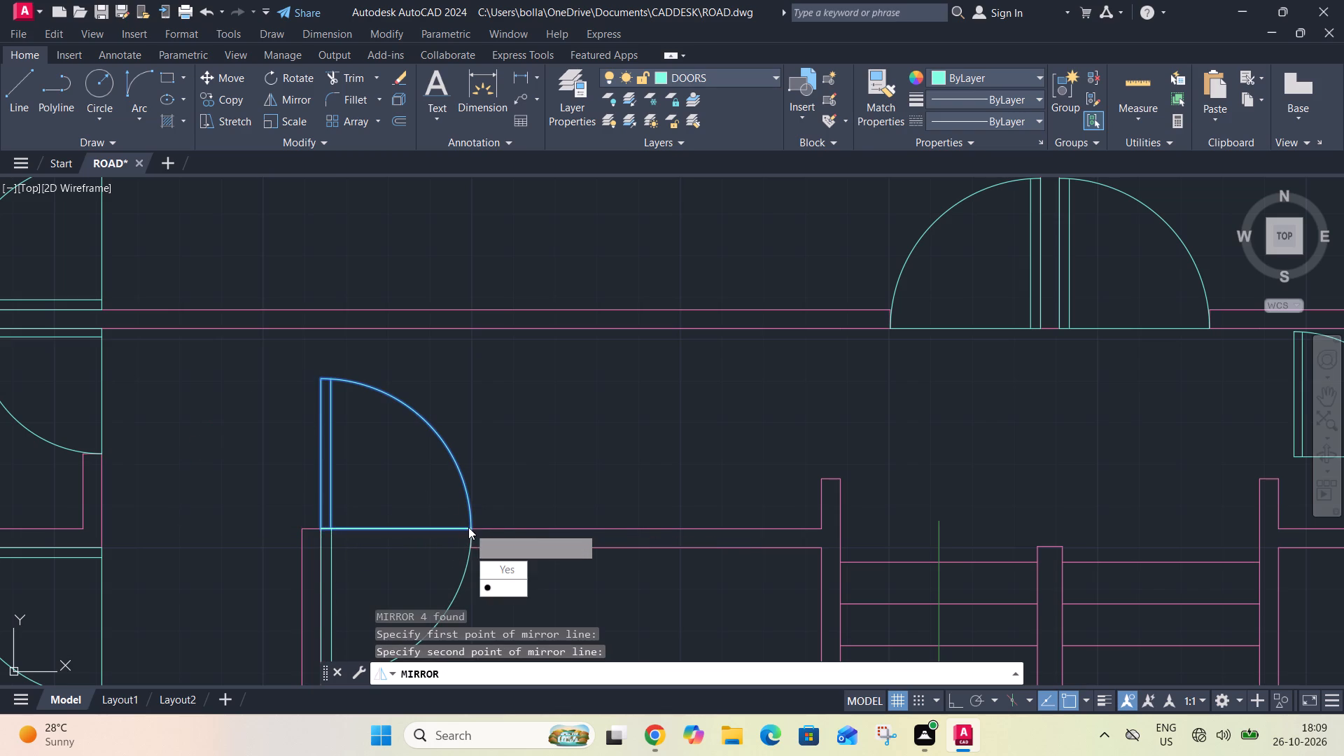
pyautogui.moveTo(497, 566); pyautogui.dragTo(468, 527)
# Copy the loose corridor door northeast of the stair to the corridor space just northwest of the stair.
pyautogui.scroll(-4, 493, 459)
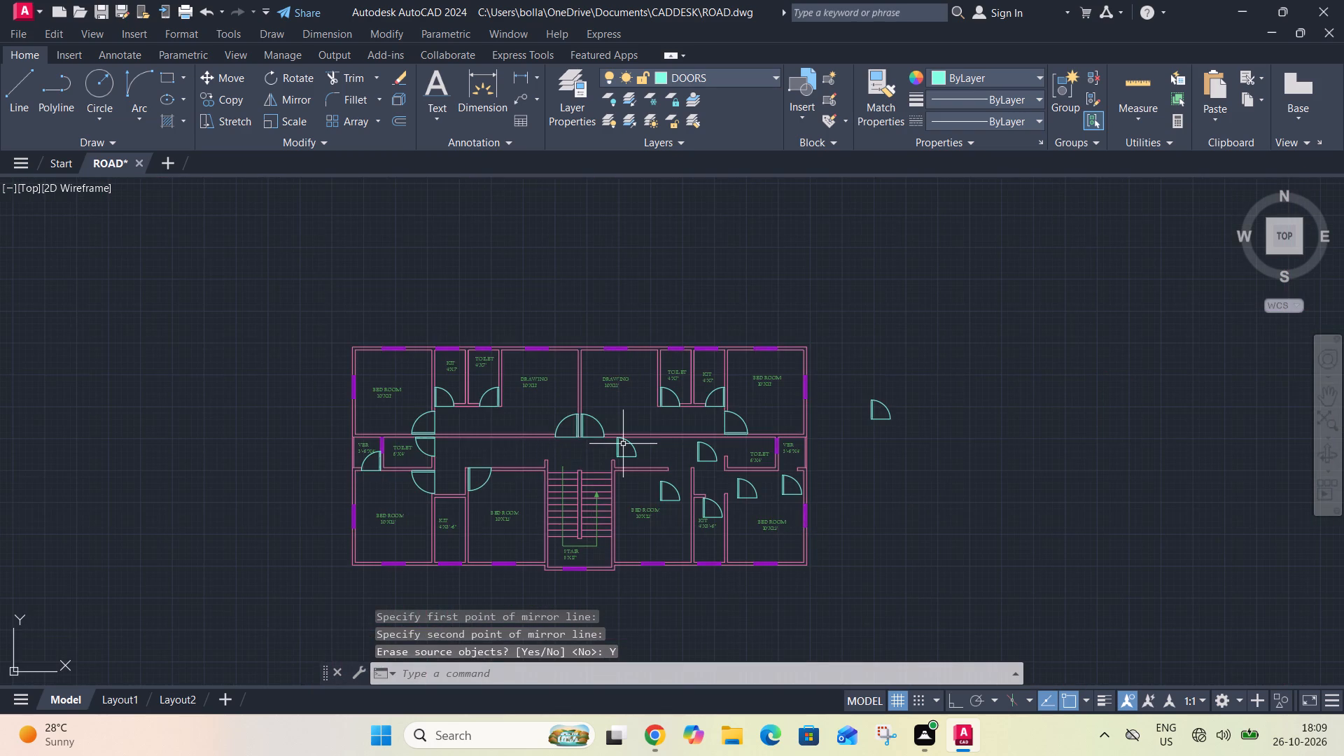
pyautogui.scroll(4, 624, 444)
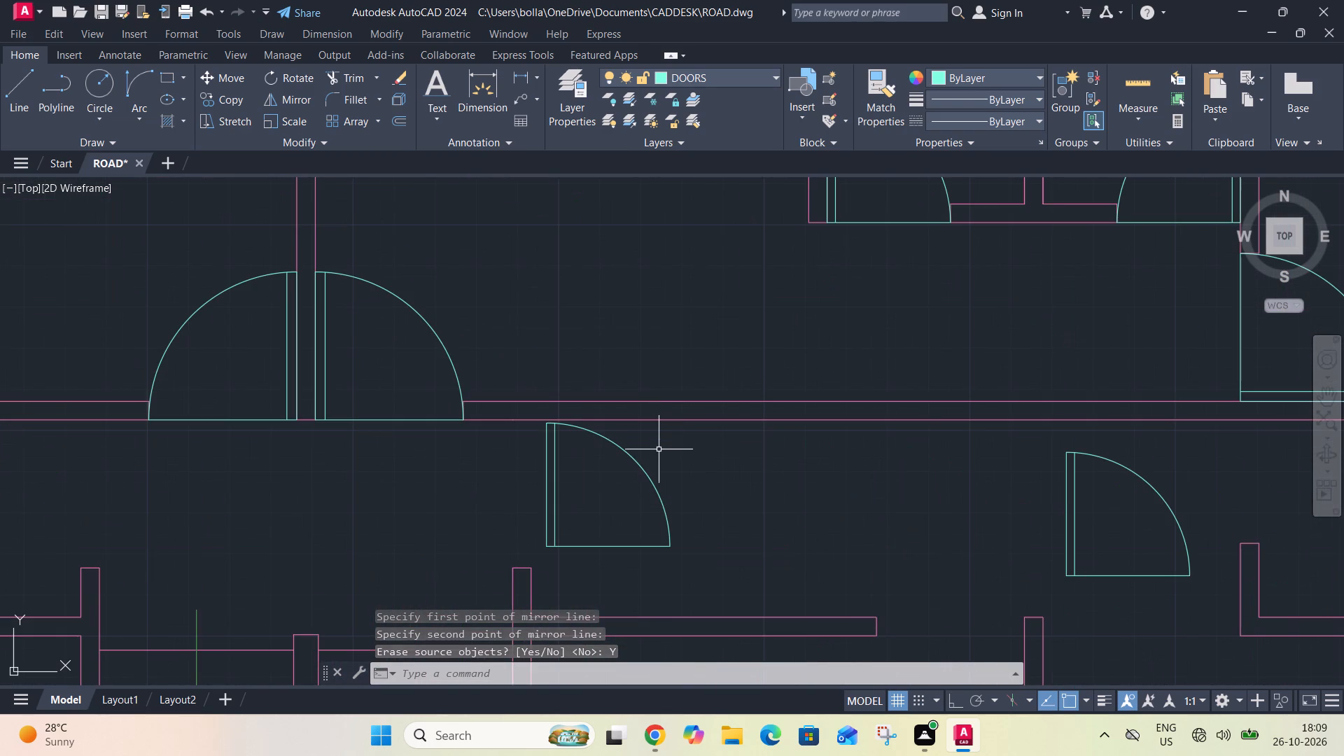
pyautogui.click(659, 449)
pyautogui.click(623, 502)
pyautogui.click(617, 493)
pyautogui.click(528, 519)
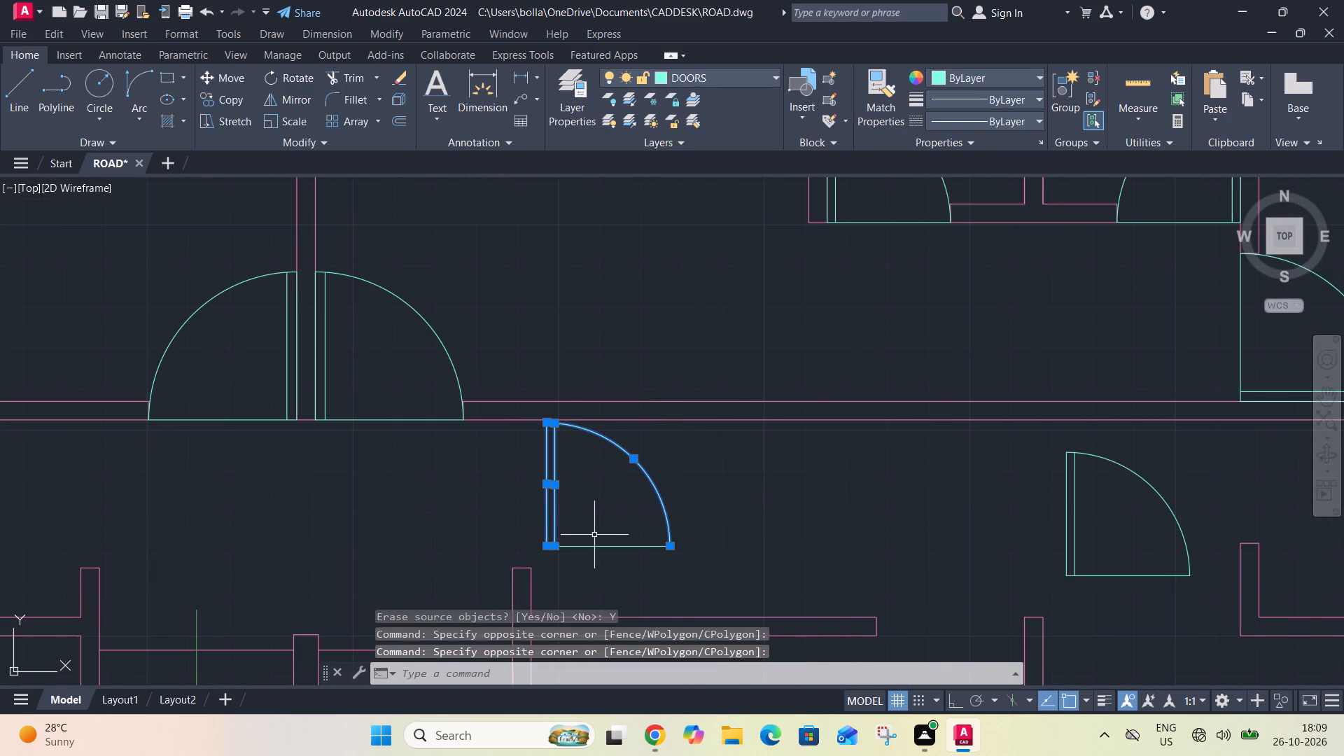
pyautogui.click(603, 532)
pyautogui.click(591, 551)
pyautogui.write('CO')
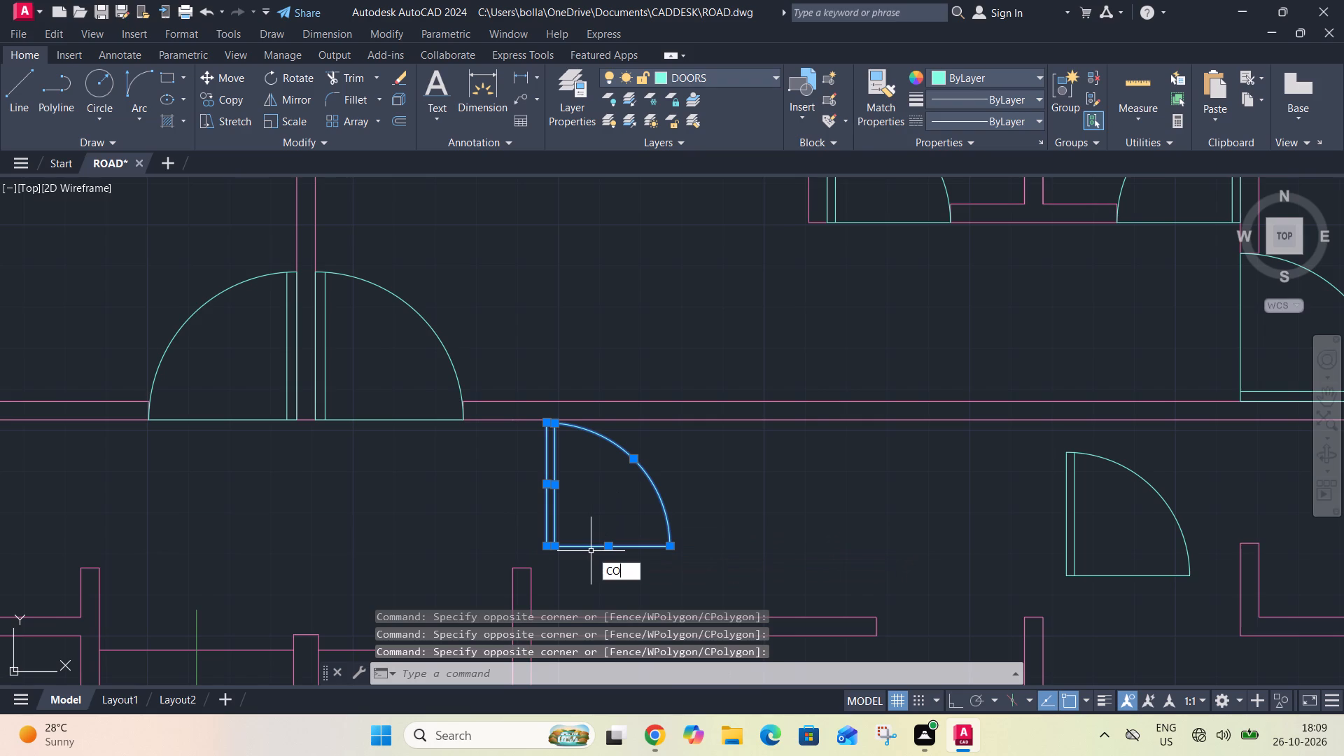
pyautogui.press('space')
pyautogui.click(591, 551)
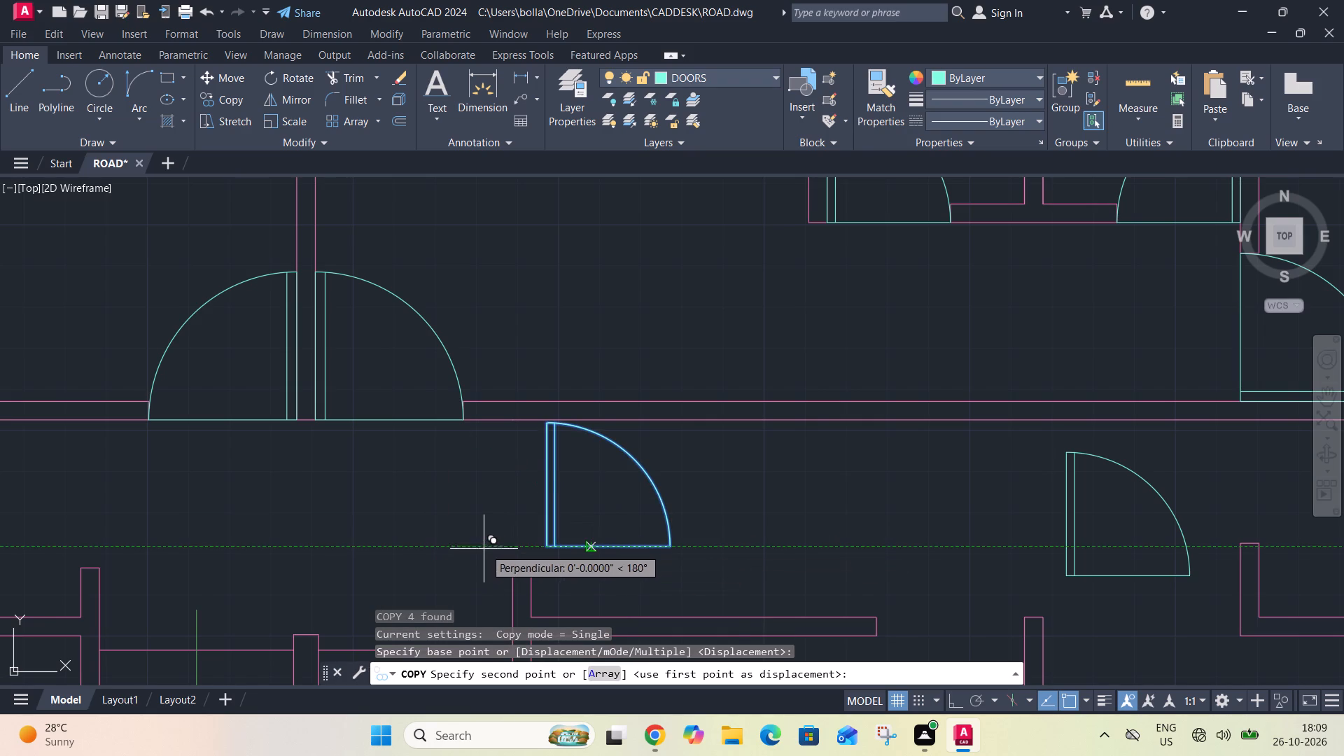
pyautogui.scroll(-2, 497, 521)
pyautogui.scroll(1, 288, 540)
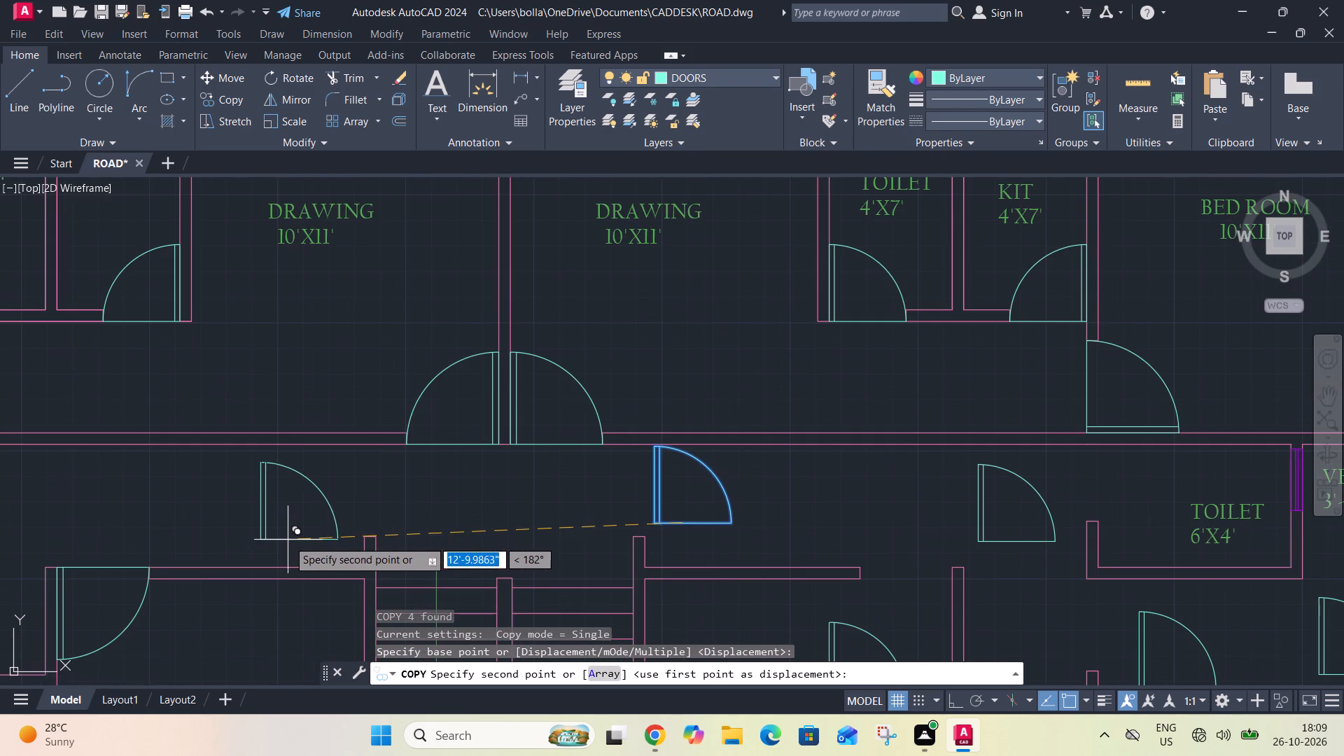
pyautogui.click(271, 533)
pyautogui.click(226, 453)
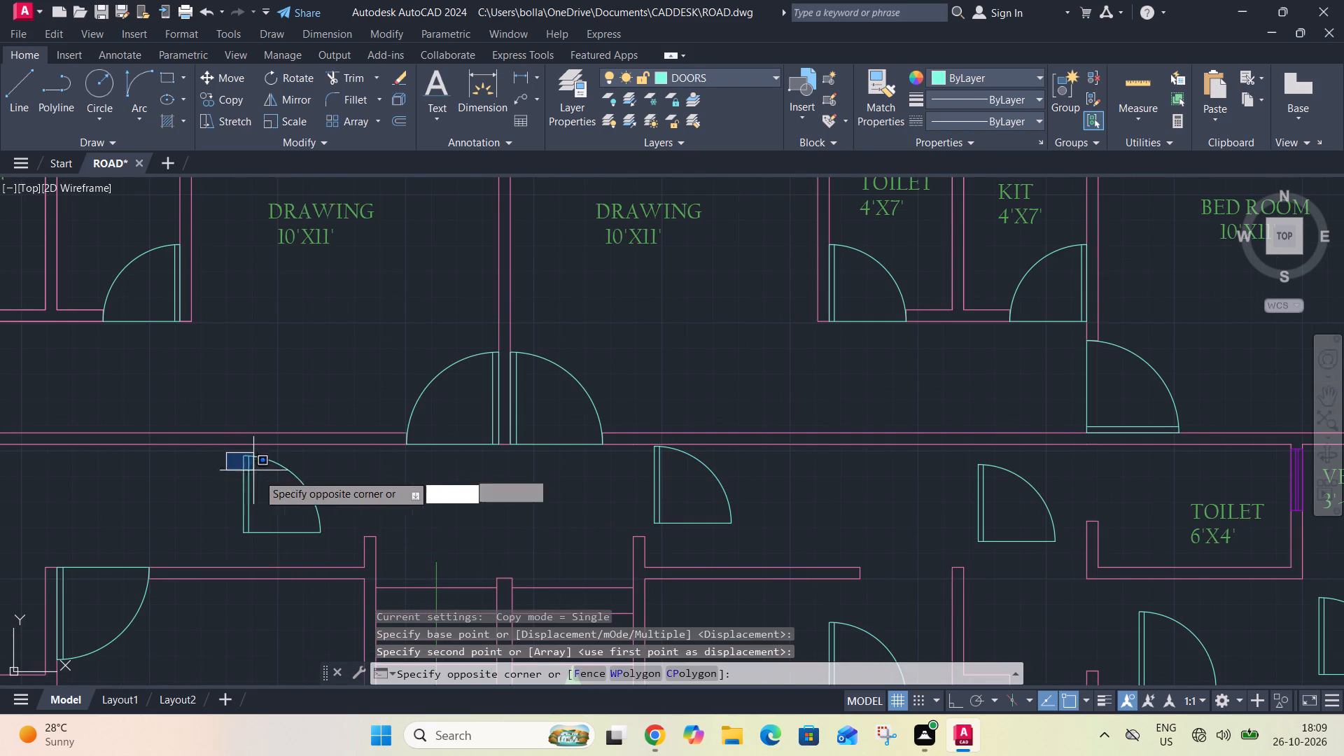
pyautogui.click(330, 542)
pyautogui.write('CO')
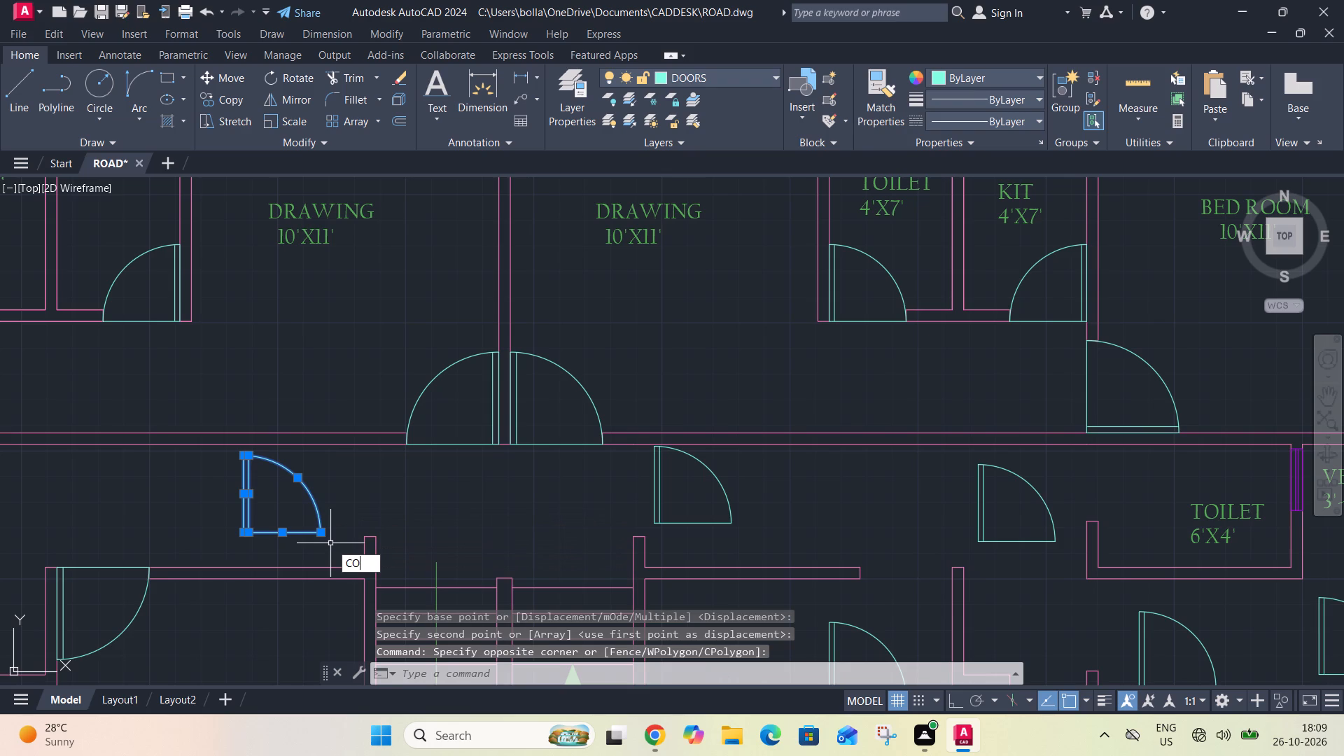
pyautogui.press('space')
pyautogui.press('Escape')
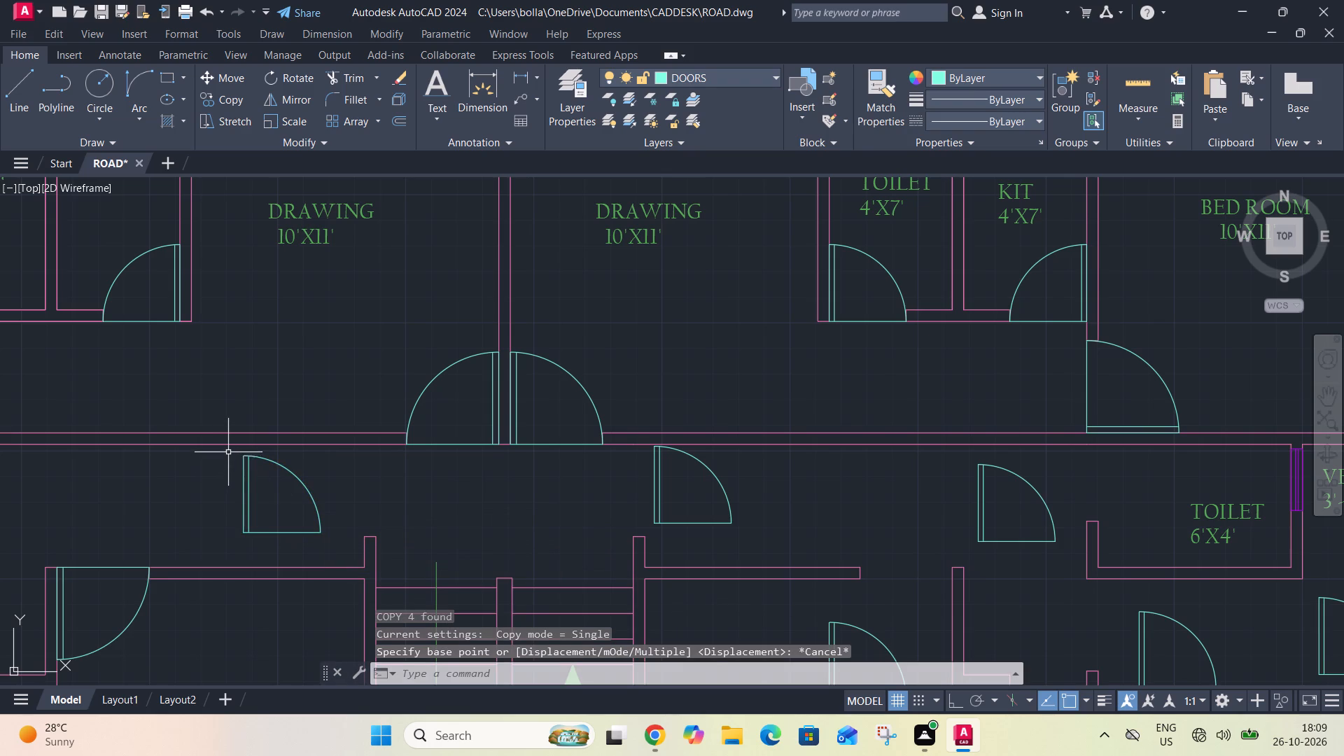
# Align the new corridor door's base line, latch end first, from the stair's west wall stub's northeast corner straight north to the corridor wall, scaling to fit.
pyautogui.click(228, 451)
pyautogui.click(340, 546)
pyautogui.write('AL')
pyautogui.press('space')
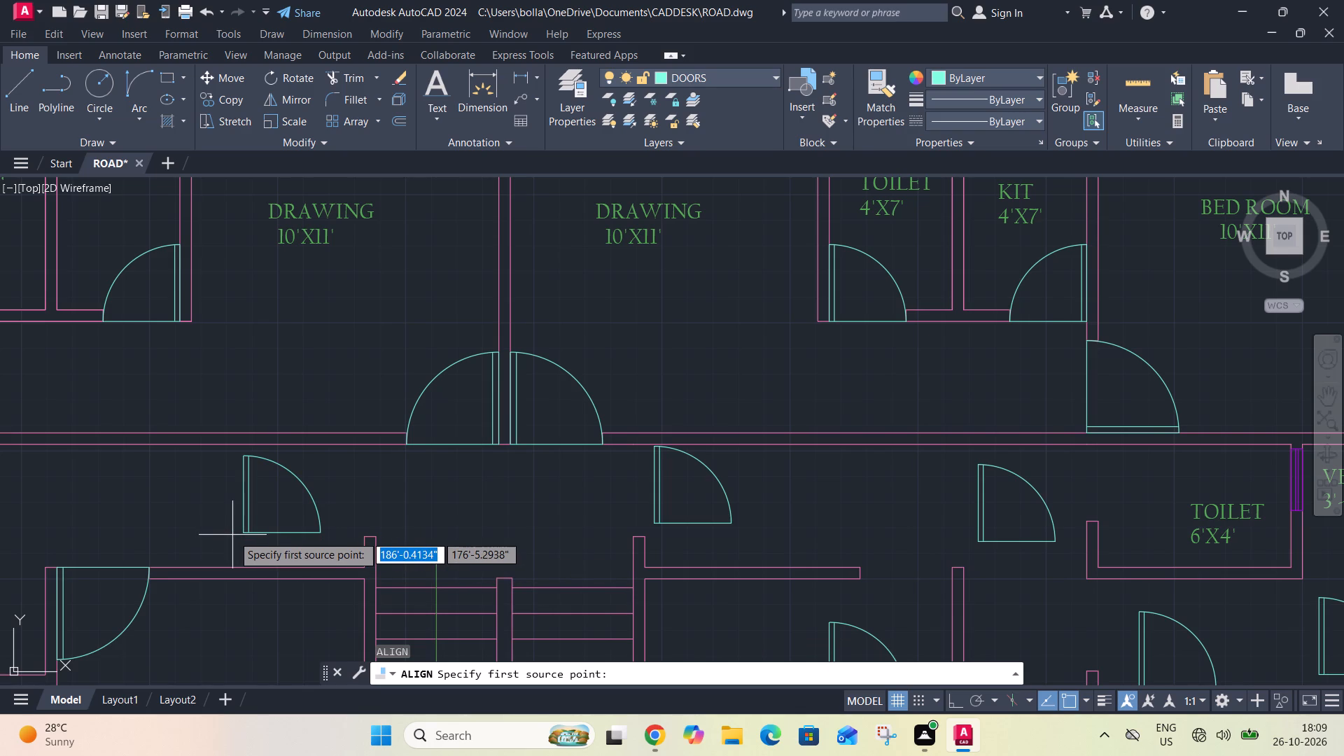
pyautogui.scroll(-1, 237, 531)
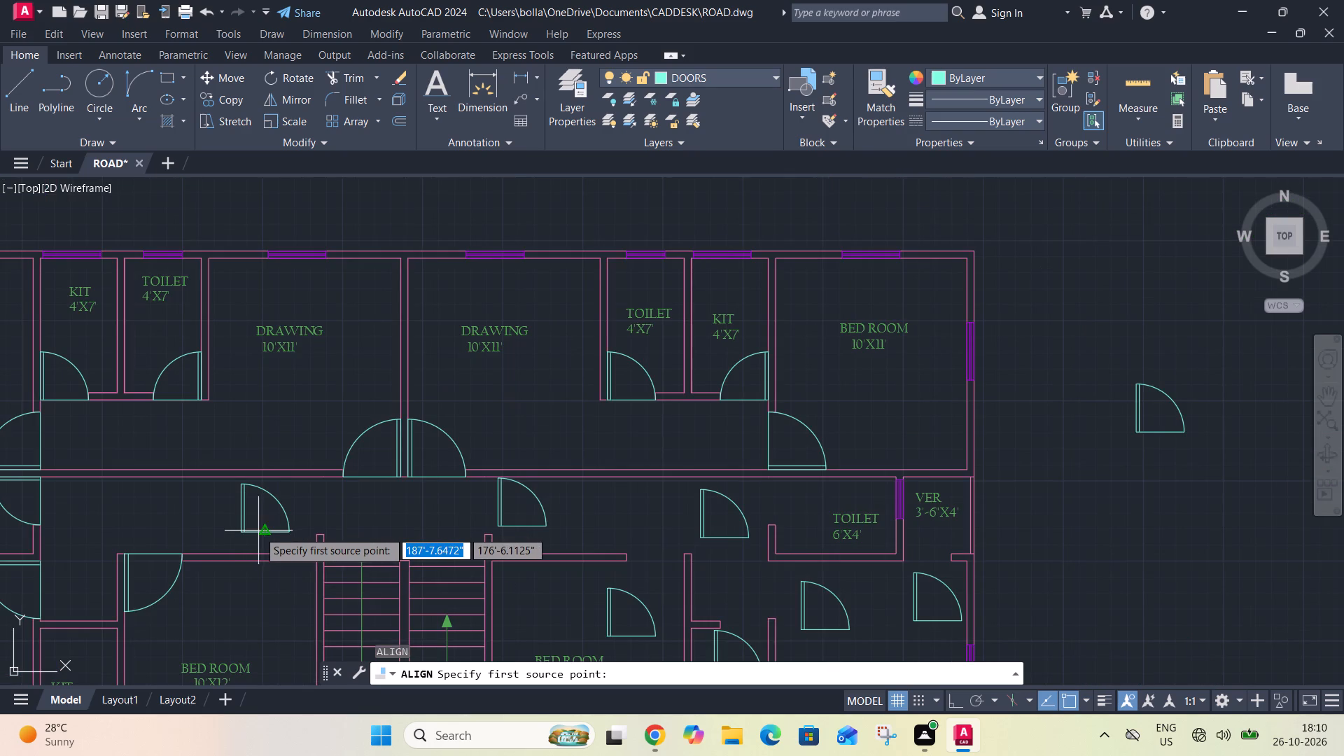
pyautogui.scroll(1, 262, 534)
pyautogui.click(302, 535)
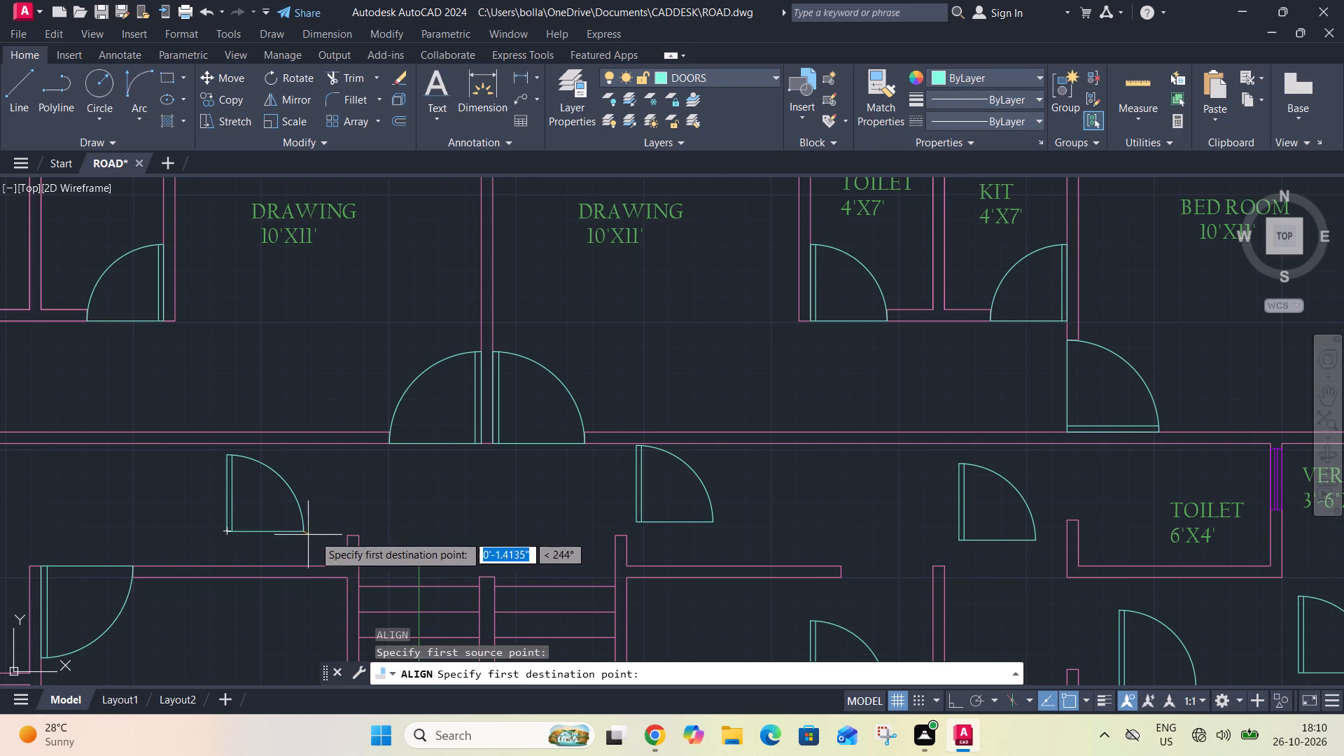
pyautogui.scroll(3, 350, 532)
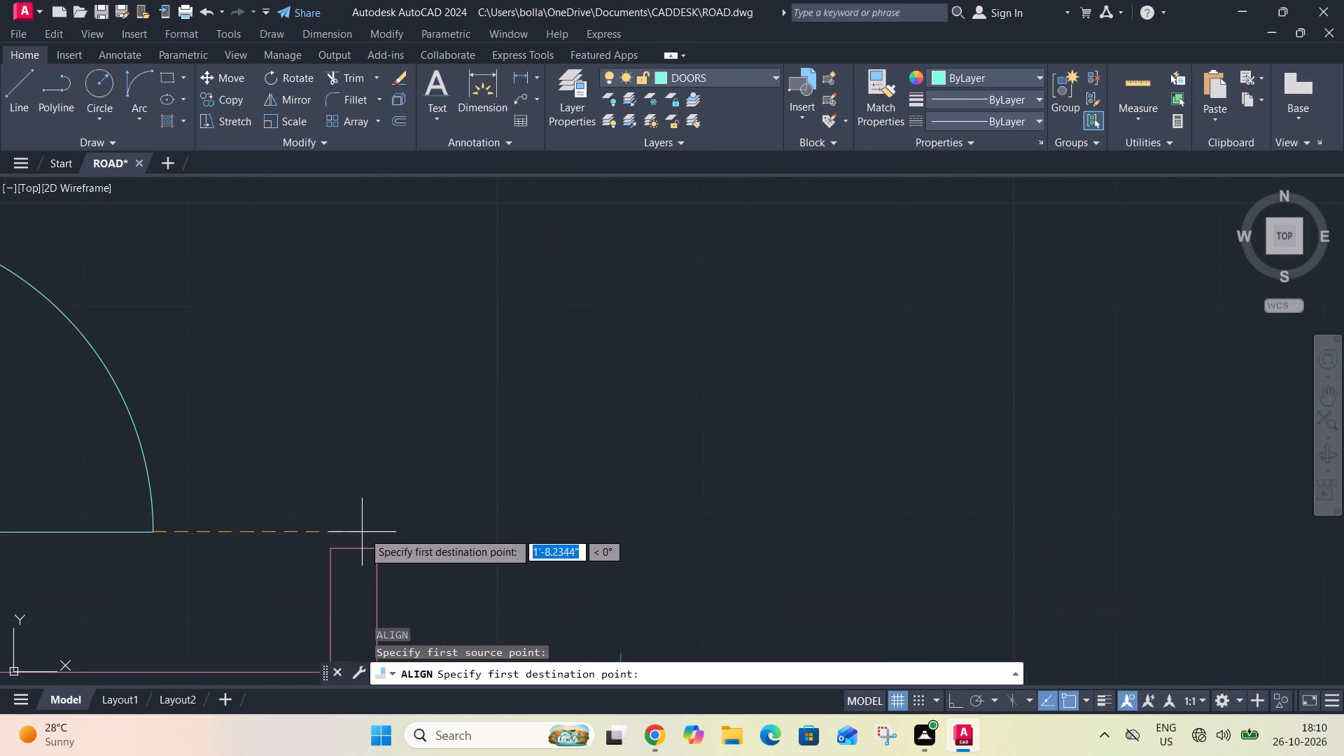
pyautogui.click(377, 548)
pyautogui.scroll(-3, 383, 526)
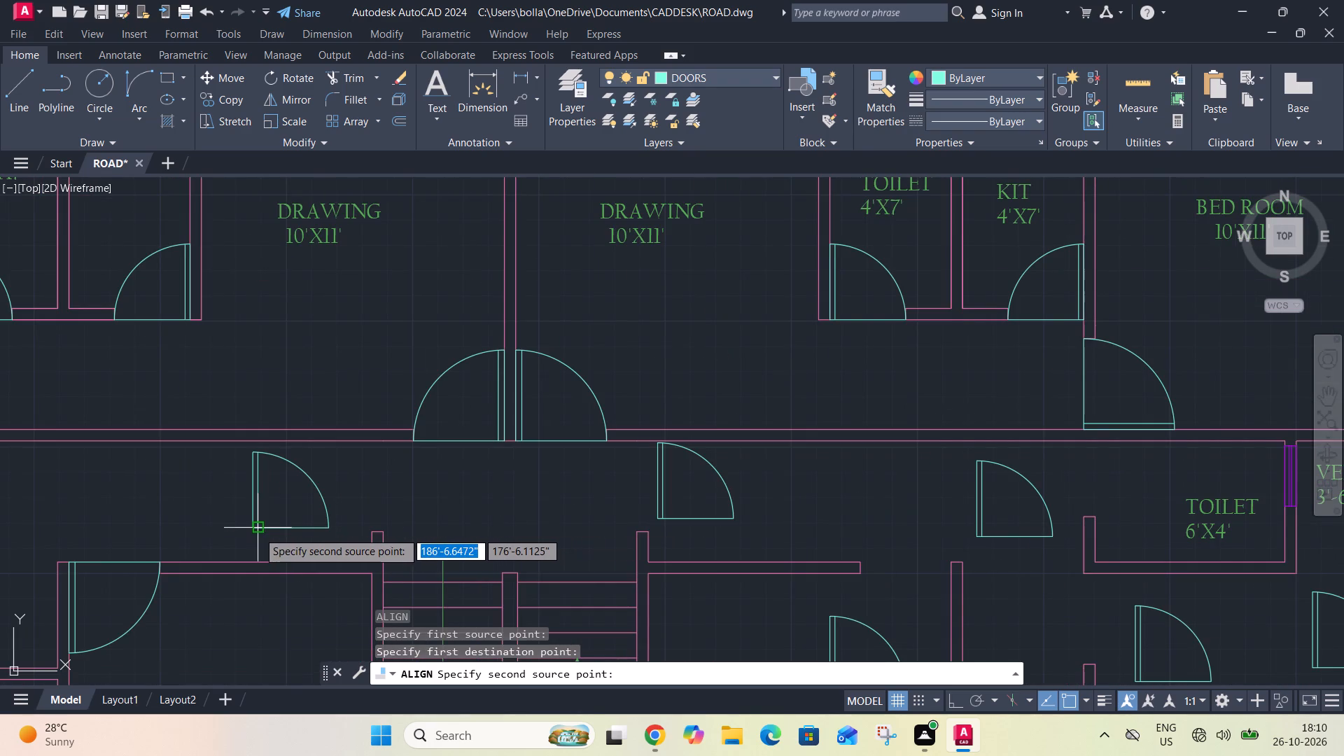
pyautogui.scroll(2, 252, 529)
pyautogui.click(254, 528)
pyautogui.scroll(-2, 310, 524)
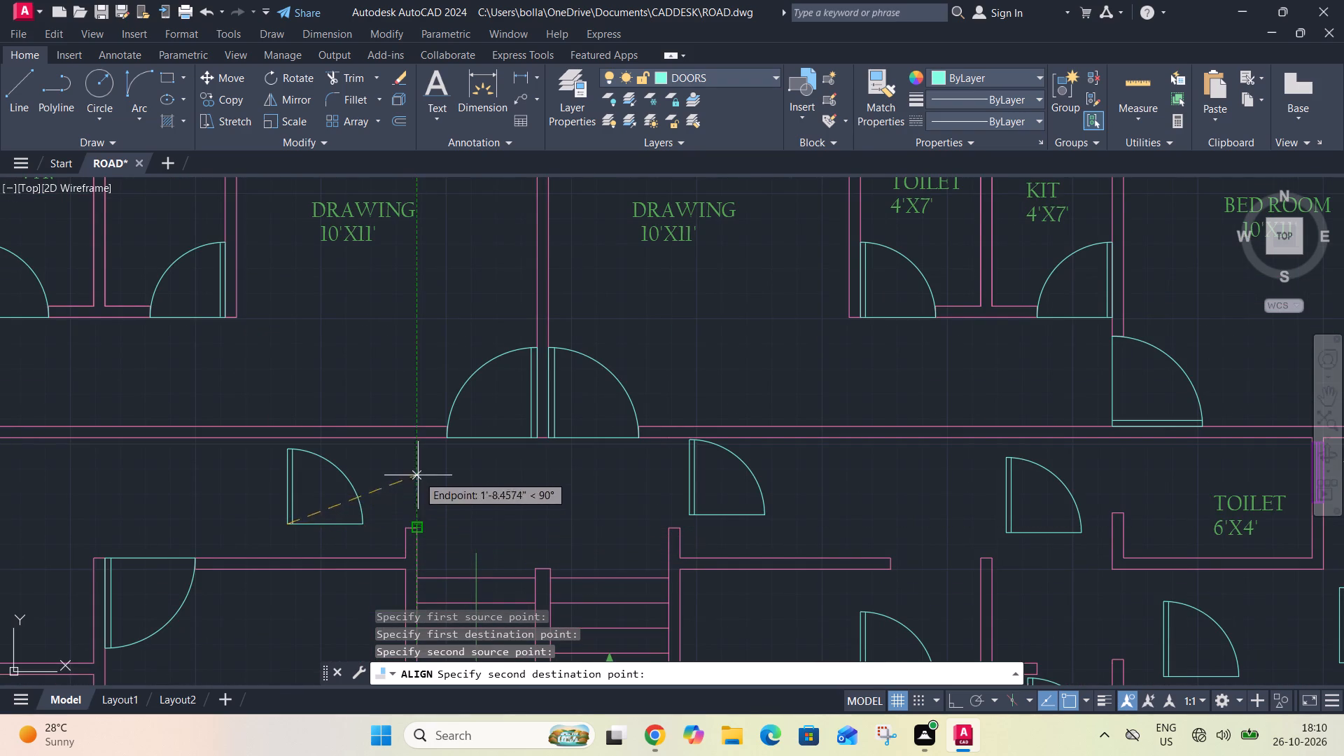
pyautogui.click(419, 442)
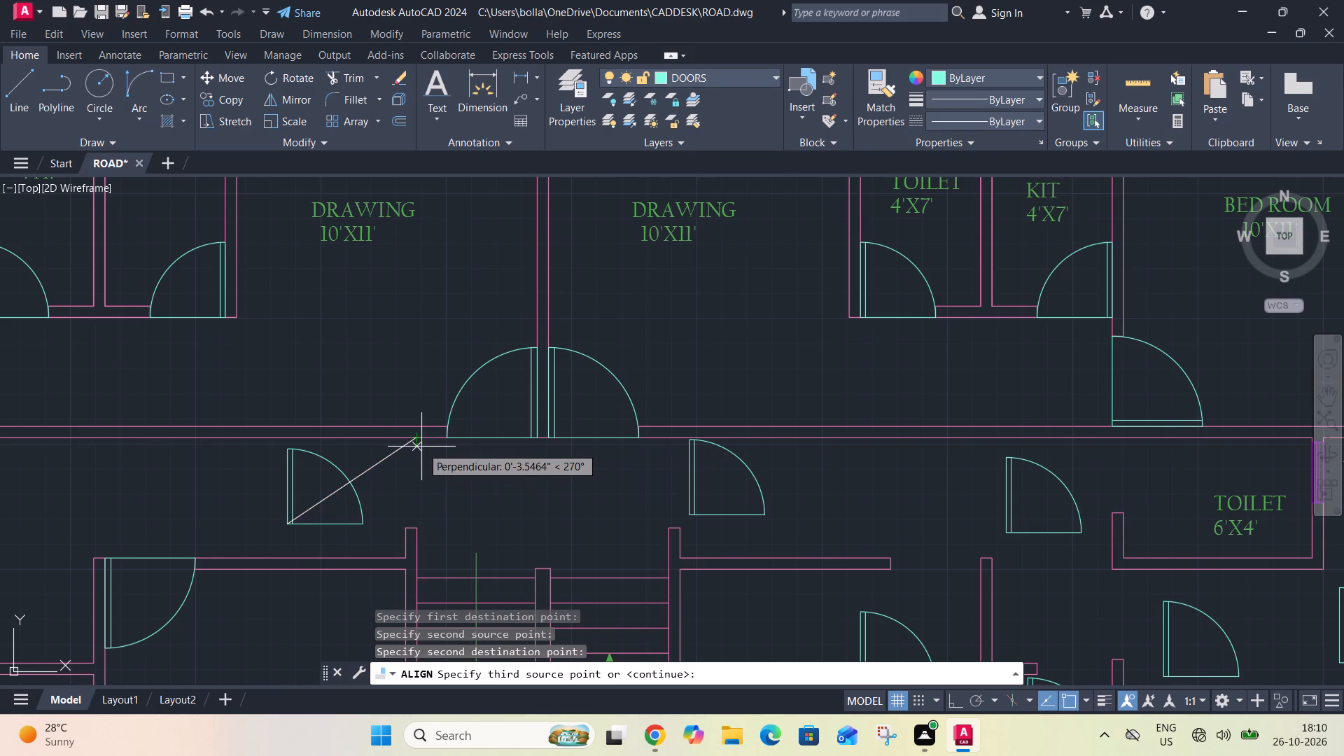
pyautogui.press('space')
pyautogui.moveTo(454, 486); pyautogui.dragTo(421, 447)
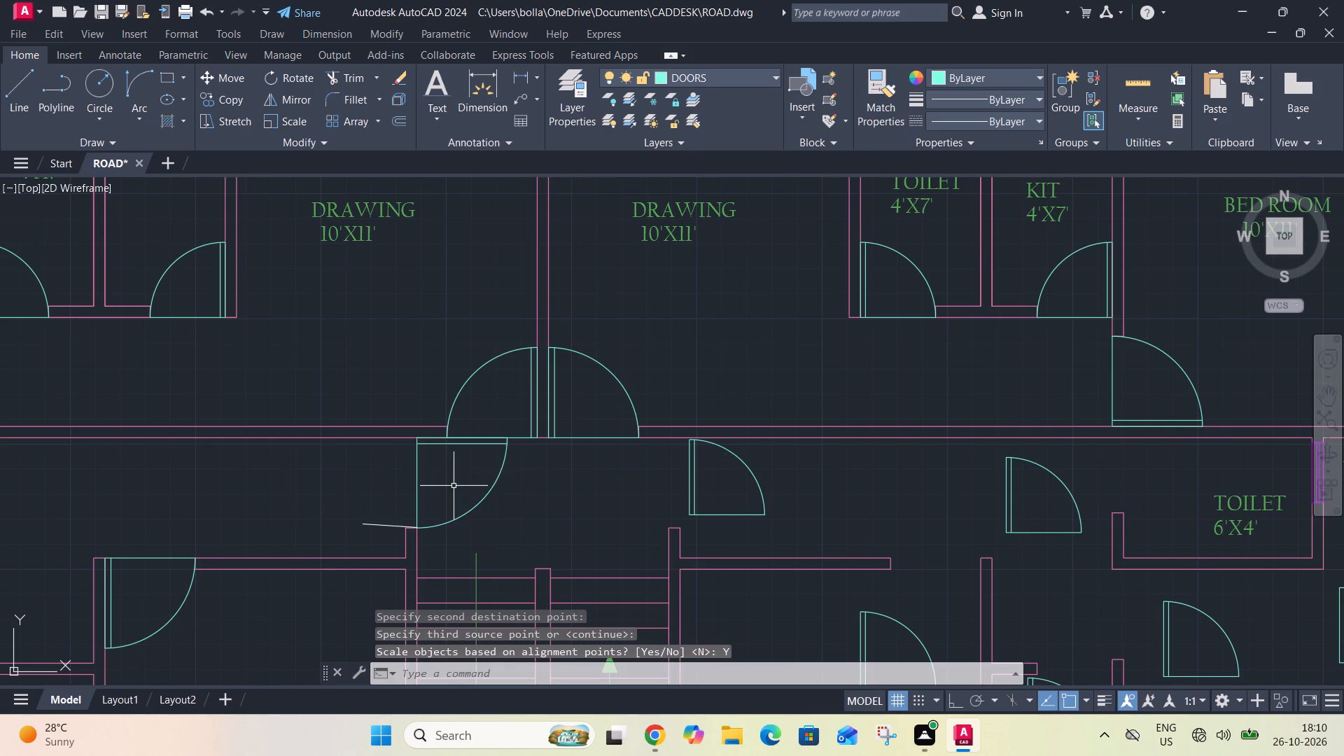
# Mirror the door at the stair's west side about its base line so it swings west into the corridor, erasing the source objects.
pyautogui.scroll(-1, 421, 447)
pyautogui.scroll(3, 429, 437)
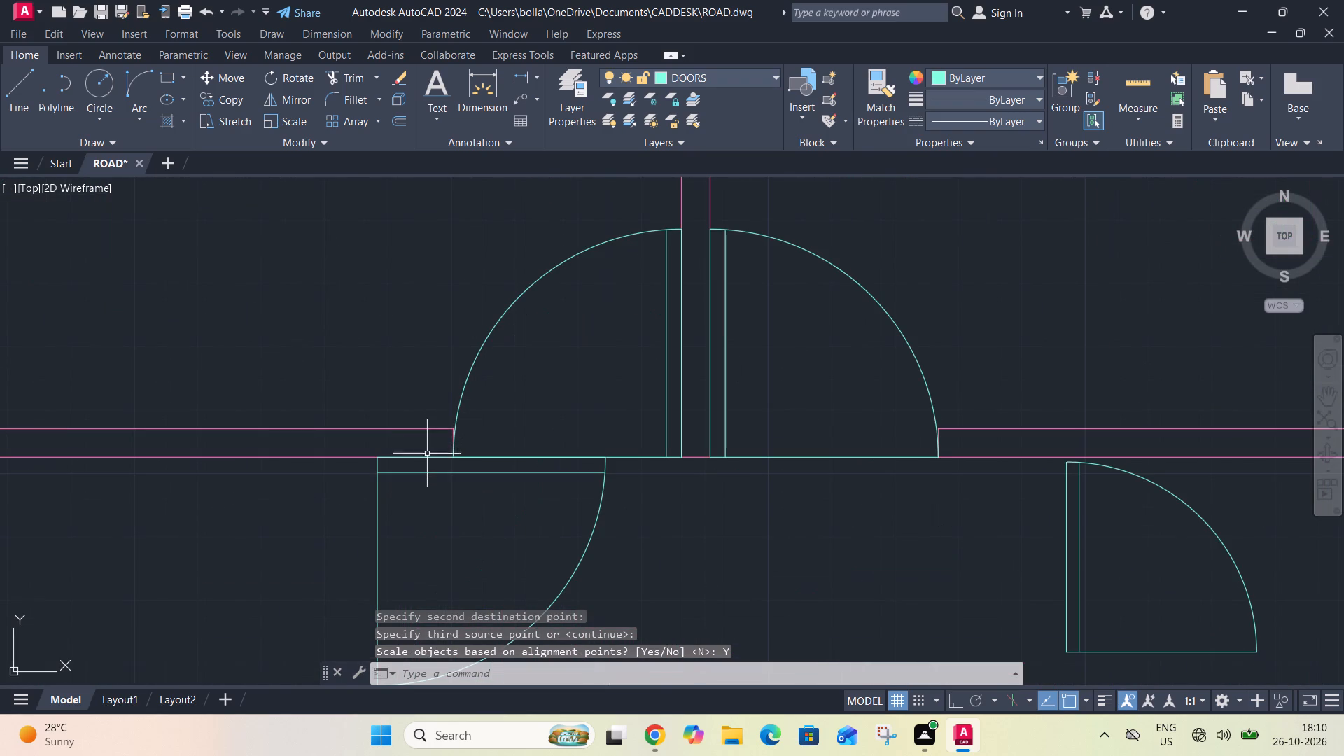
pyautogui.click(427, 456)
pyautogui.click(430, 472)
pyautogui.click(601, 526)
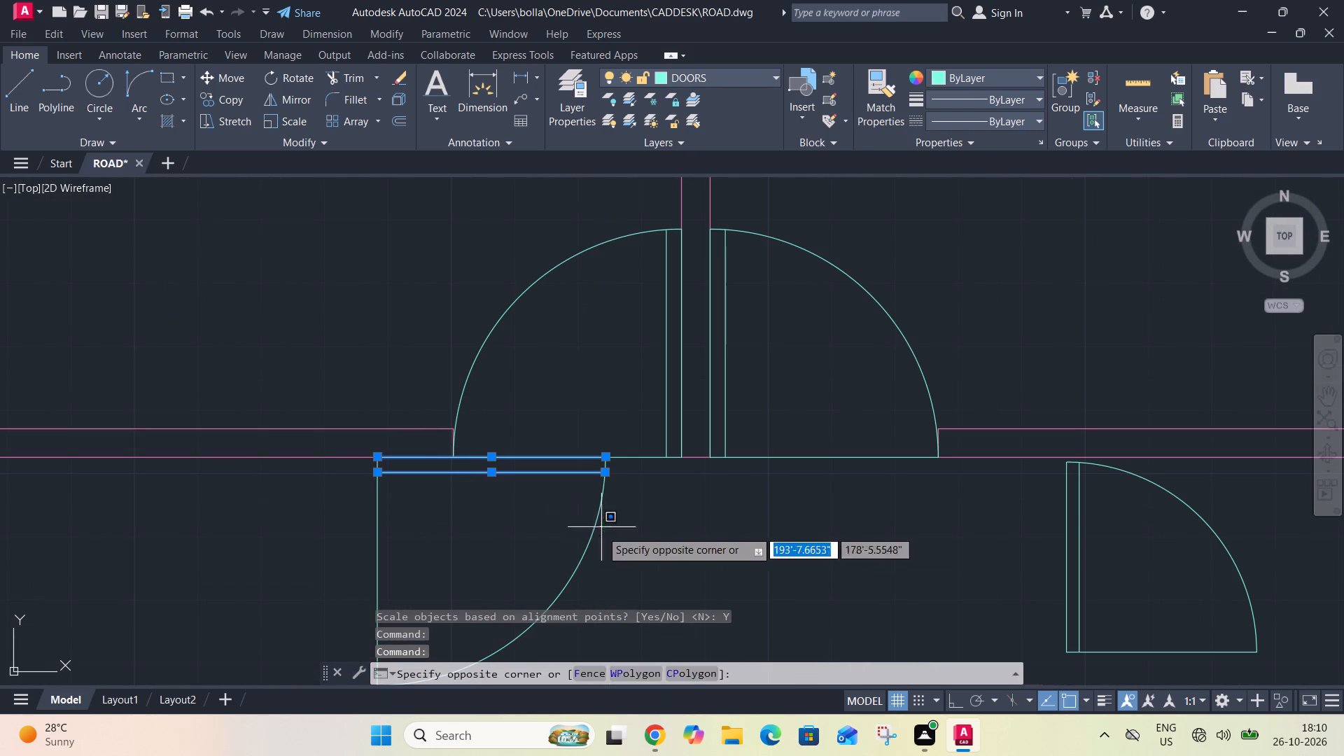
pyautogui.click(539, 549)
pyautogui.scroll(-2, 473, 526)
pyautogui.click(462, 526)
pyautogui.click(422, 546)
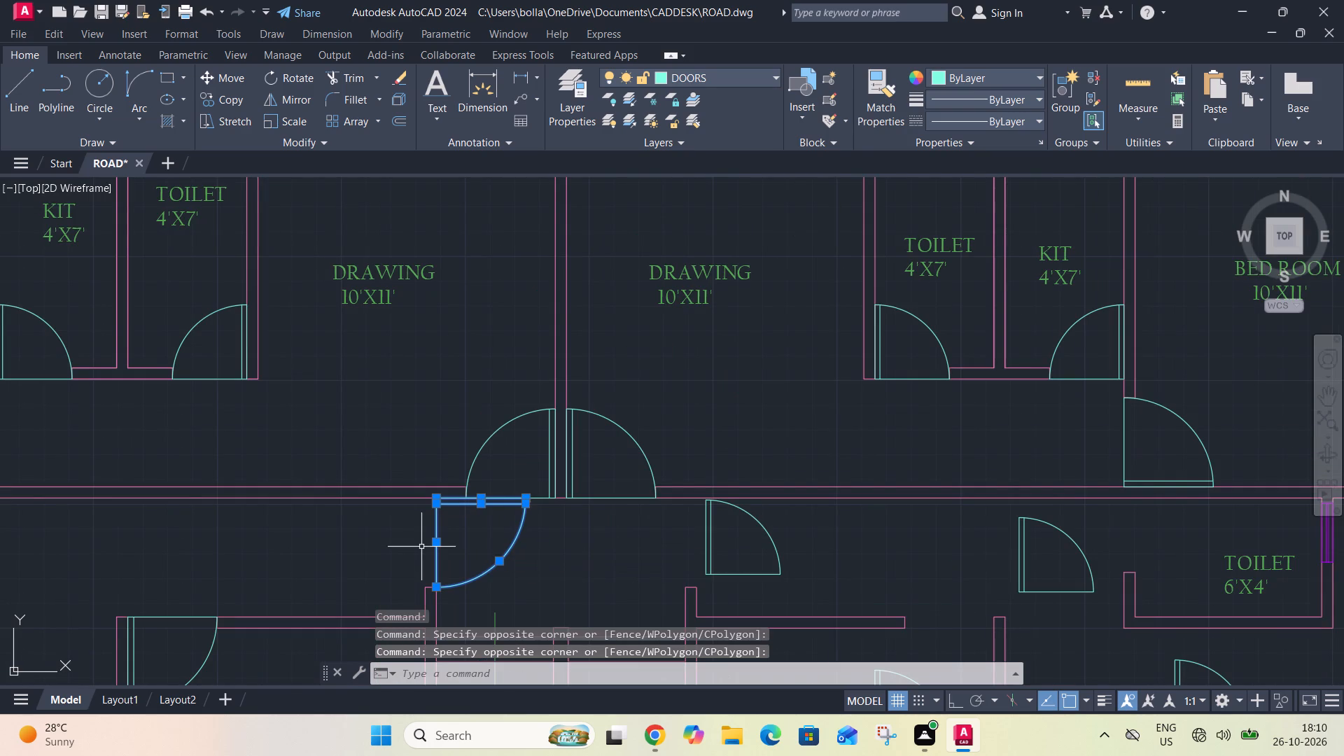
pyautogui.write('MI')
pyautogui.press('space')
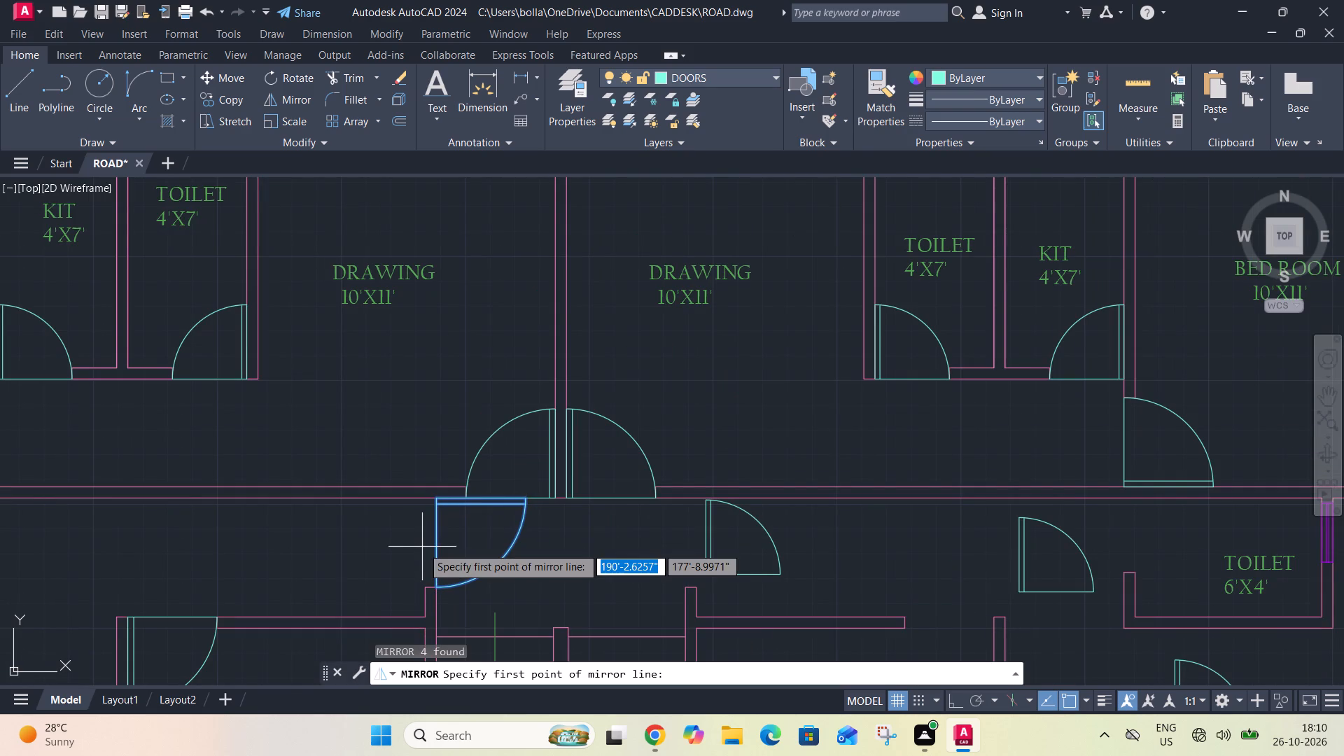
pyautogui.click(437, 498)
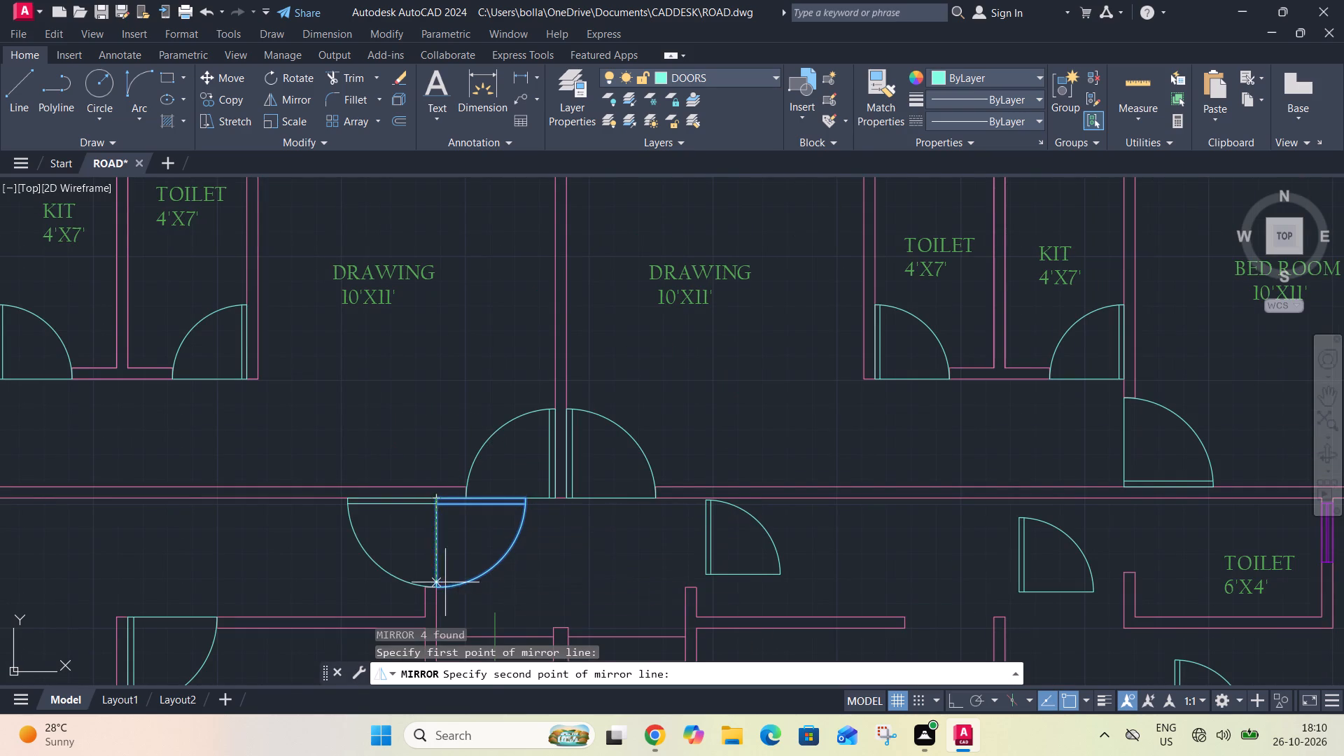
pyautogui.click(440, 587)
pyautogui.moveTo(469, 626); pyautogui.dragTo(440, 587)
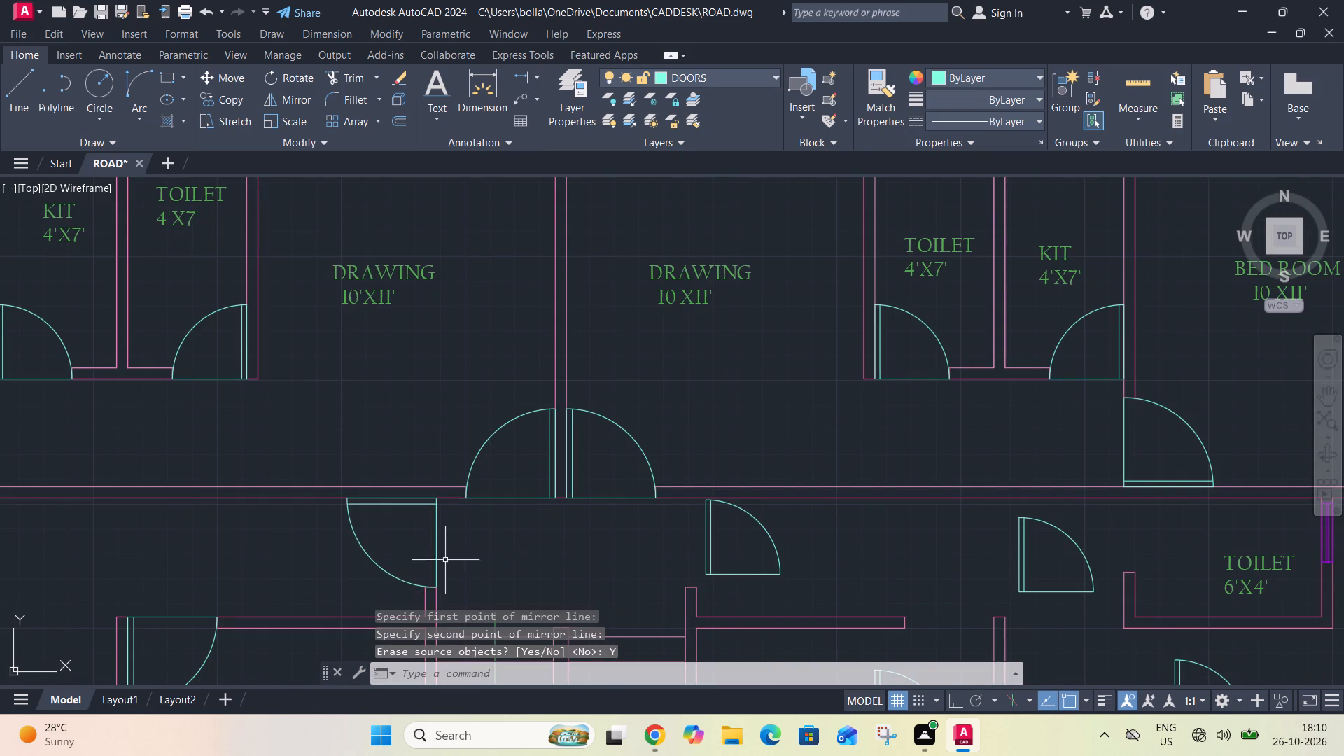
# Align the loose corridor door's base line, latch end first, from the stair's east wall stub's northwest corner straight north to the corridor wall, scaling to fit.
pyautogui.scroll(-2, 469, 524)
pyautogui.moveTo(475, 533); pyautogui.dragTo(404, 482, button='middle')
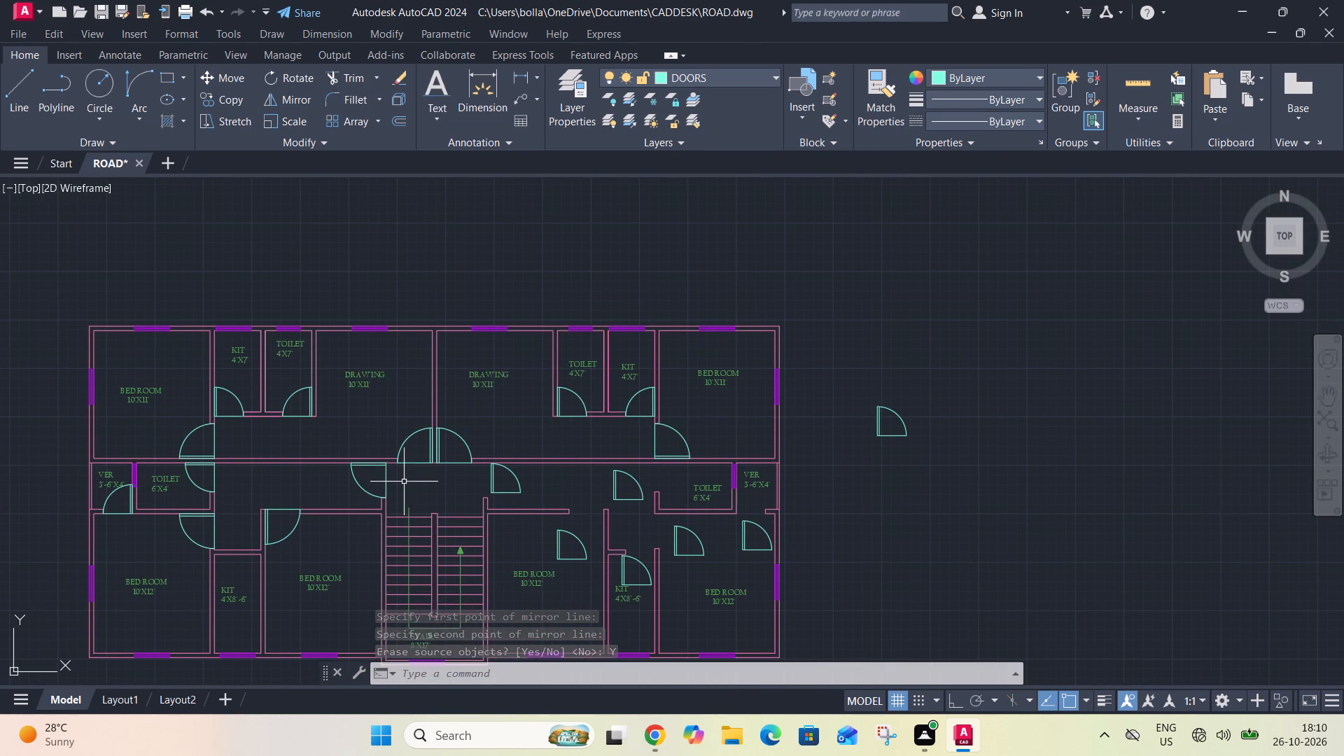
pyautogui.scroll(2, 489, 493)
pyautogui.moveTo(474, 478); pyautogui.dragTo(474, 477, button='middle')
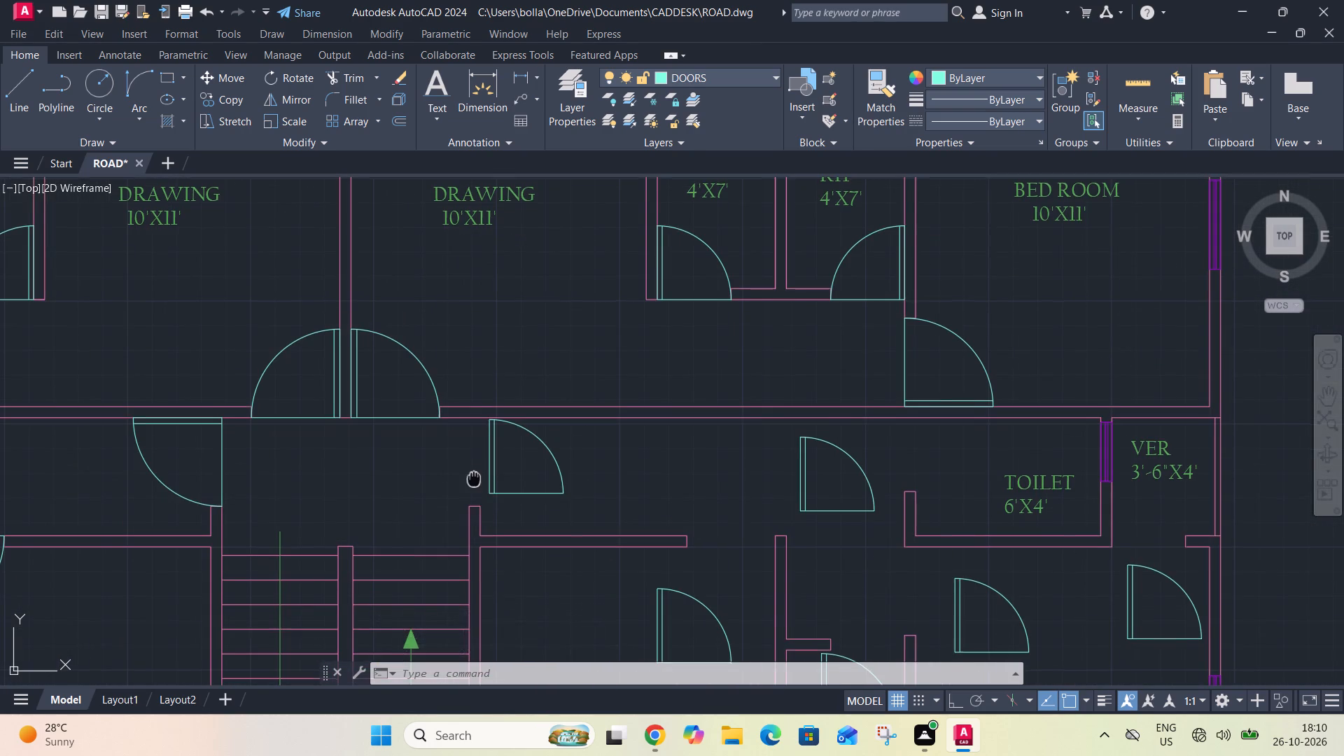
pyautogui.moveTo(474, 477); pyautogui.dragTo(316, 465, button='middle')
pyautogui.scroll(3, 328, 408)
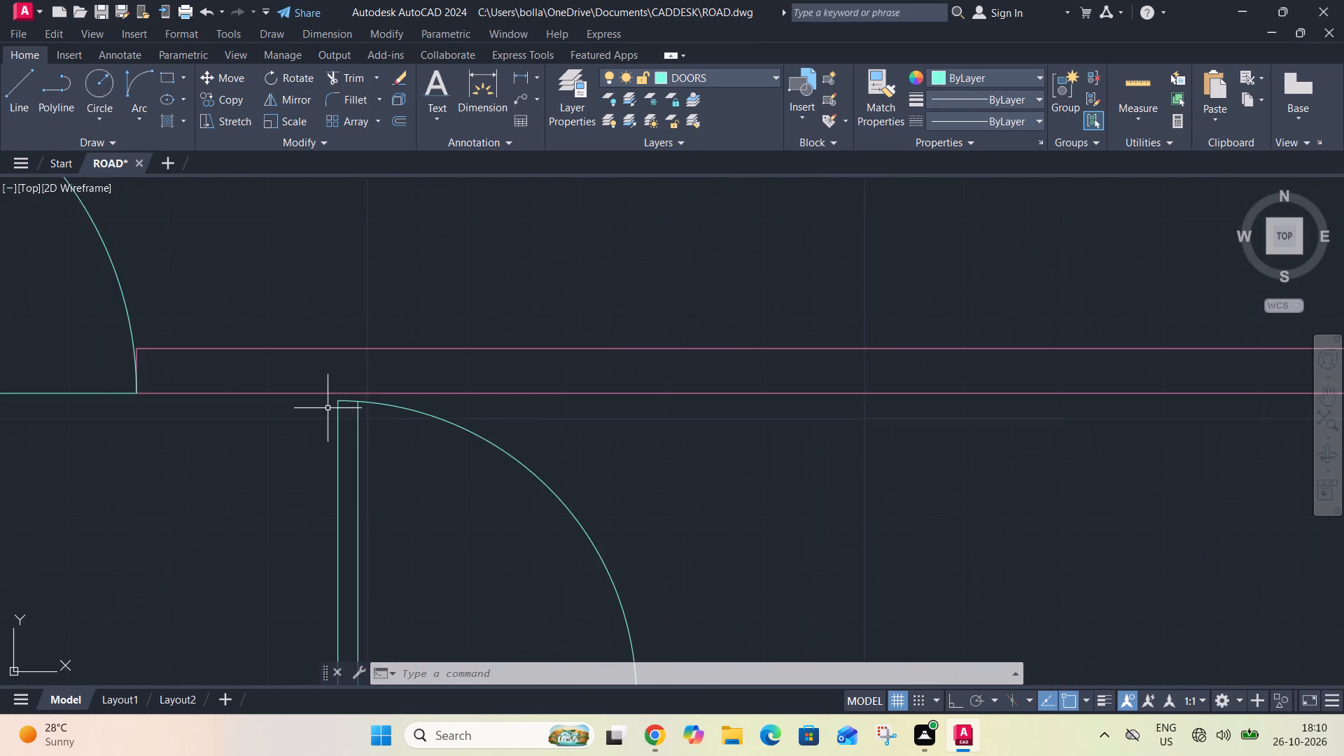
pyautogui.scroll(1, 328, 408)
pyautogui.click(328, 391)
pyautogui.scroll(-2, 418, 419)
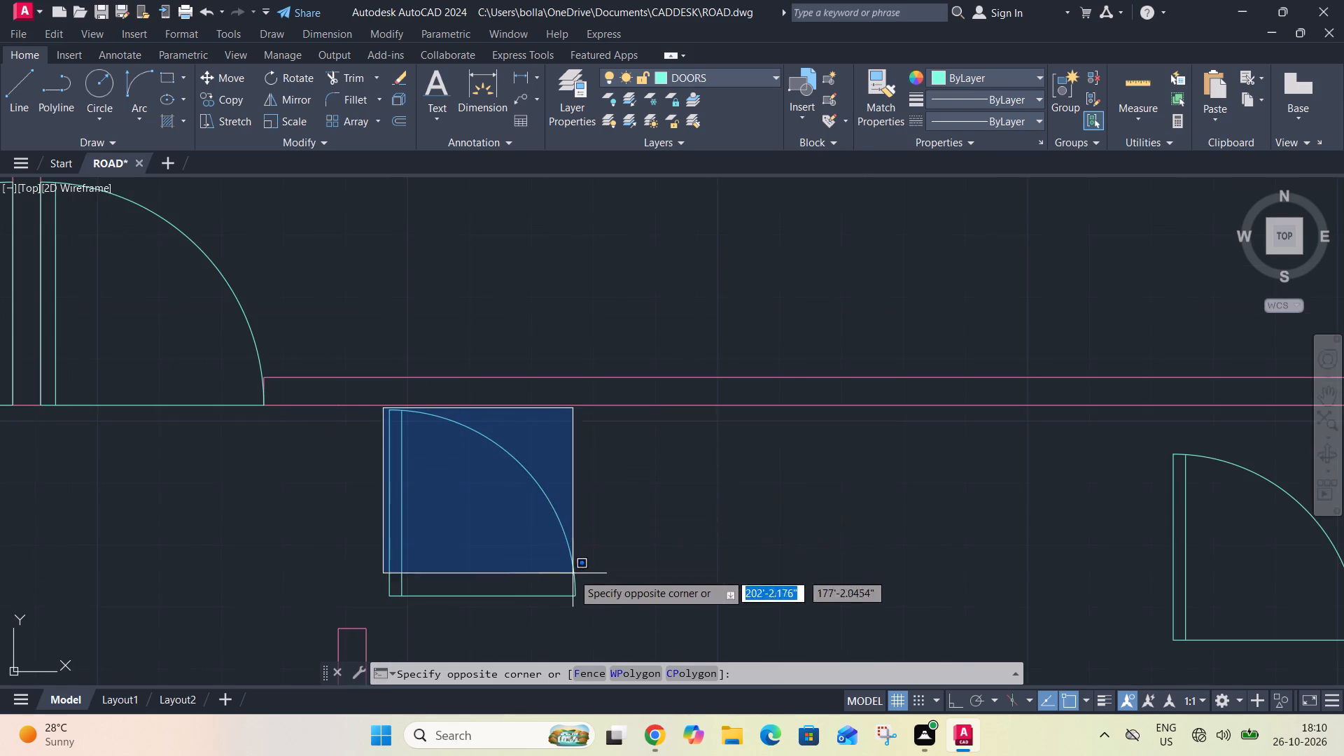
pyautogui.click(607, 609)
pyautogui.write('AL')
pyautogui.press('space')
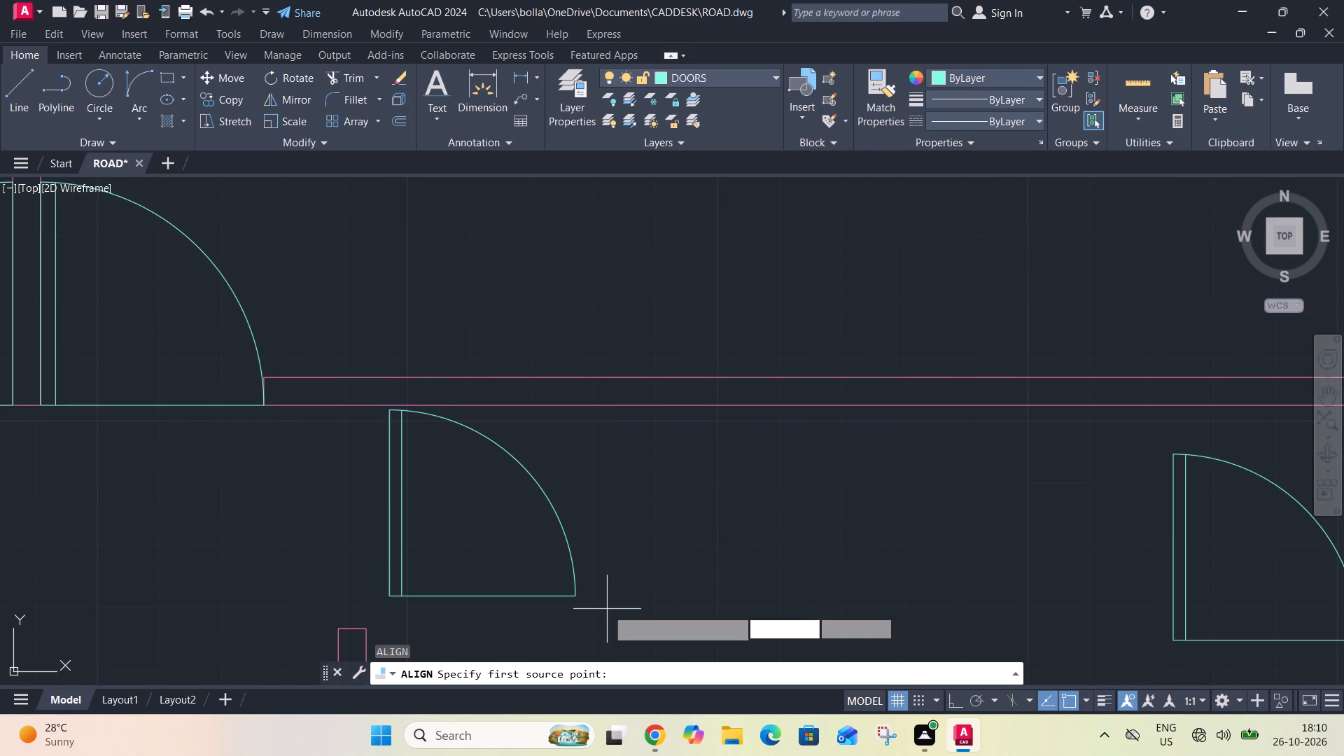
pyautogui.scroll(-1, 583, 533)
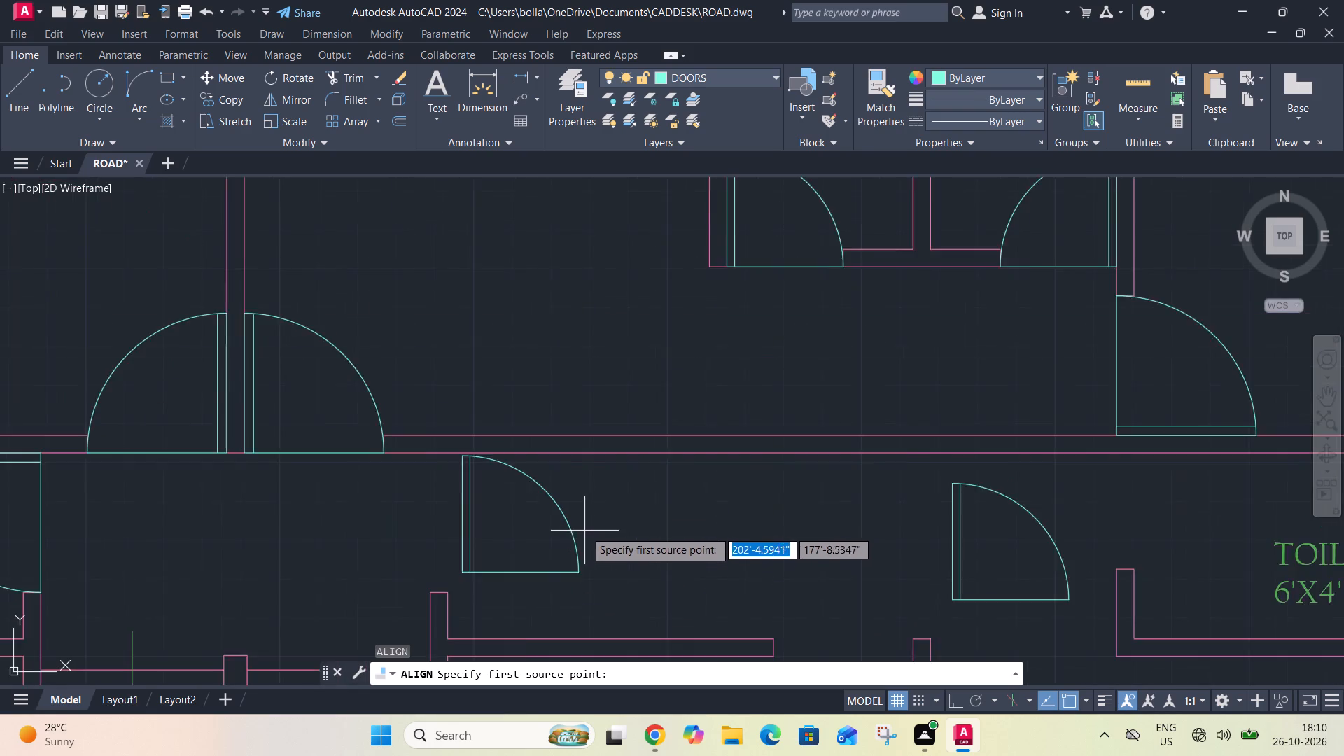
pyautogui.scroll(-1, 584, 530)
pyautogui.click(583, 560)
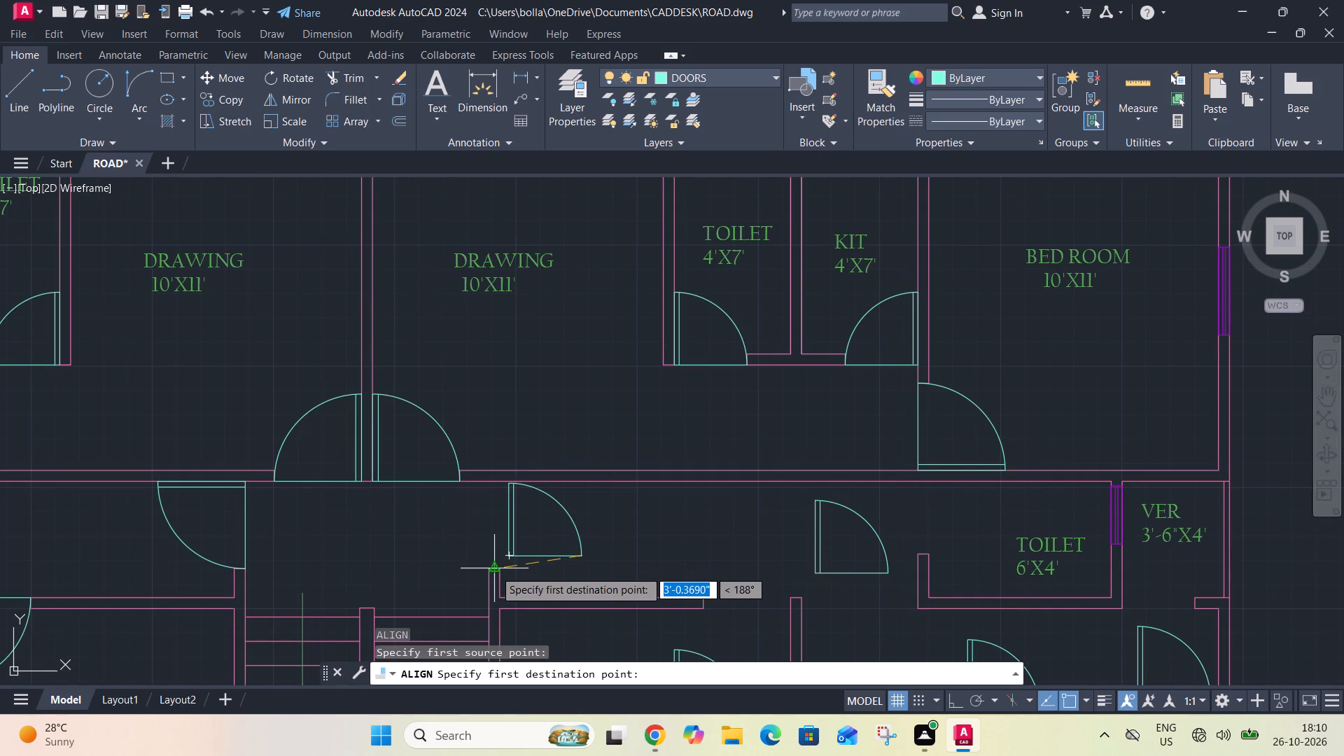
pyautogui.scroll(2, 491, 568)
pyautogui.click(477, 568)
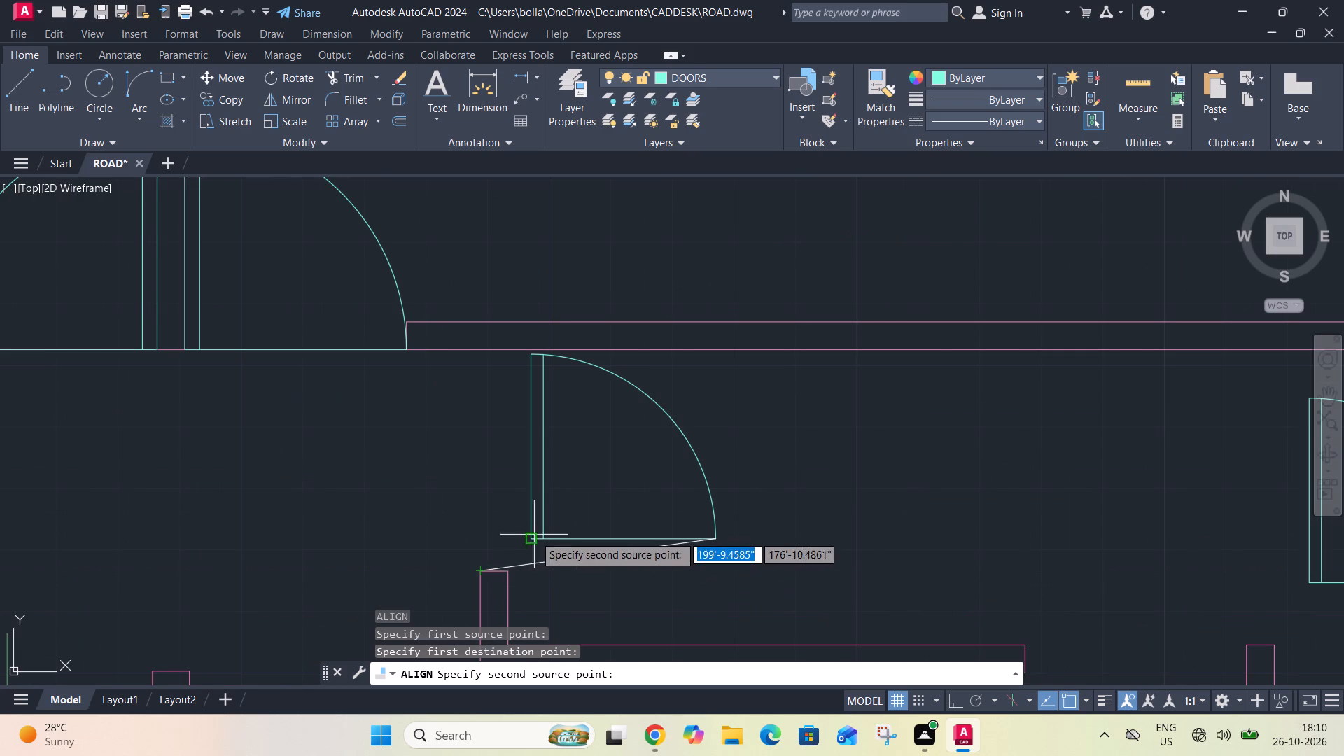
pyautogui.click(534, 535)
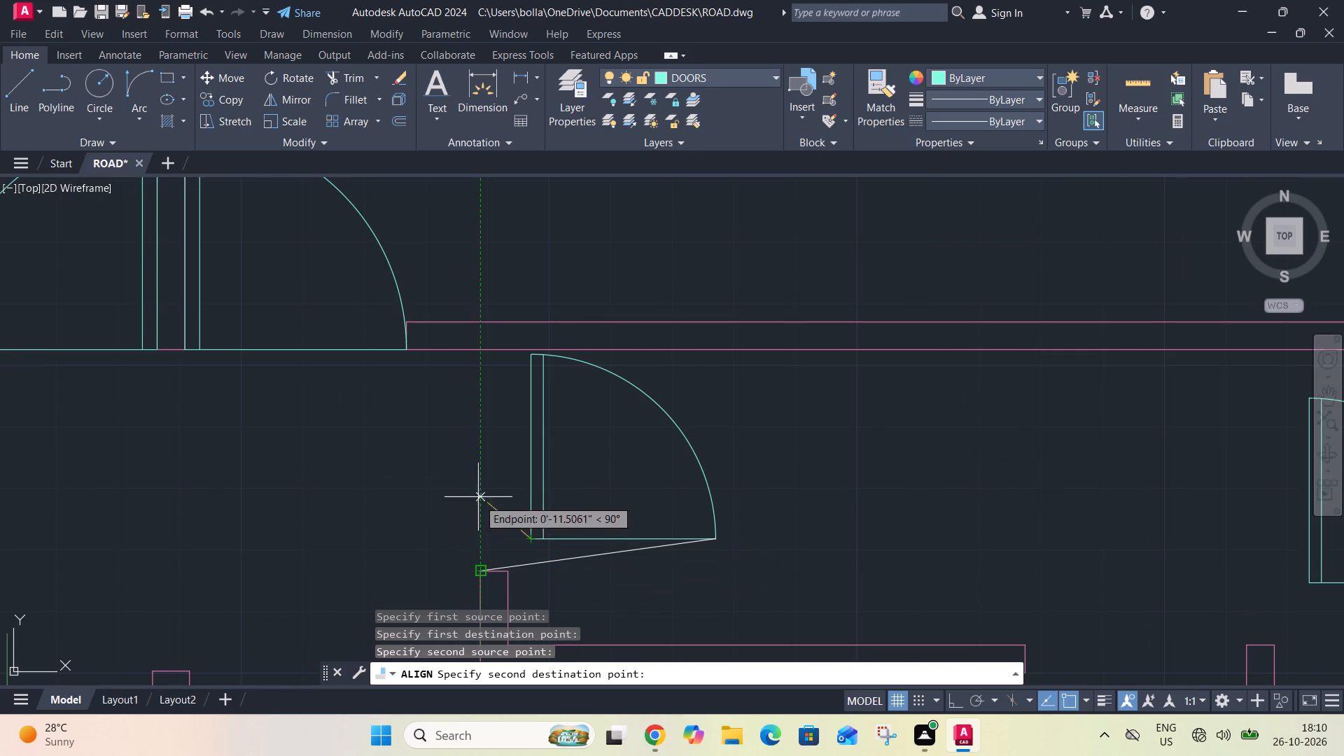
pyautogui.click(481, 350)
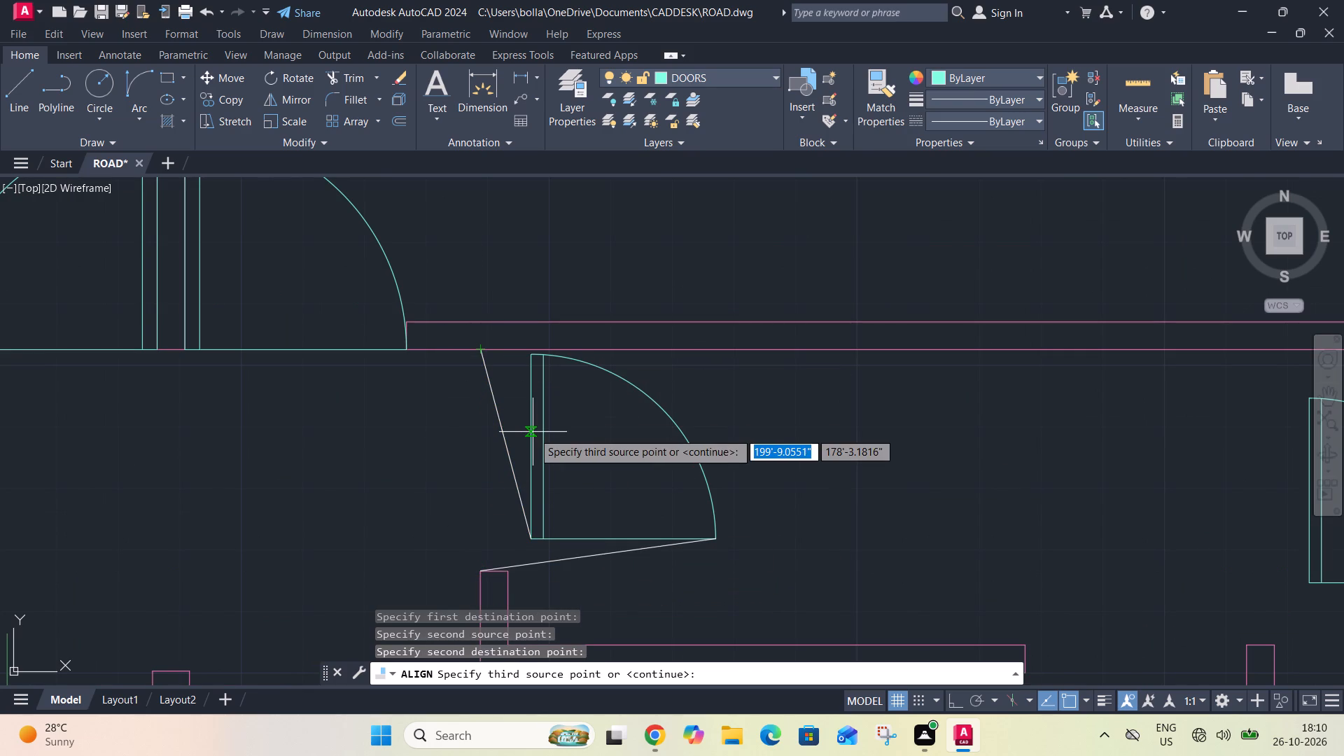
pyautogui.press('space')
pyautogui.moveTo(570, 470); pyautogui.dragTo(533, 432)
# Align the east inner 10'X12' bedroom's door, hinge end first, from the kitchen-side wall's northwest corner to the north wall end's upper corner, scaling to fit.
pyautogui.scroll(-3, 533, 432)
pyautogui.moveTo(626, 443); pyautogui.dragTo(444, 439, button='middle')
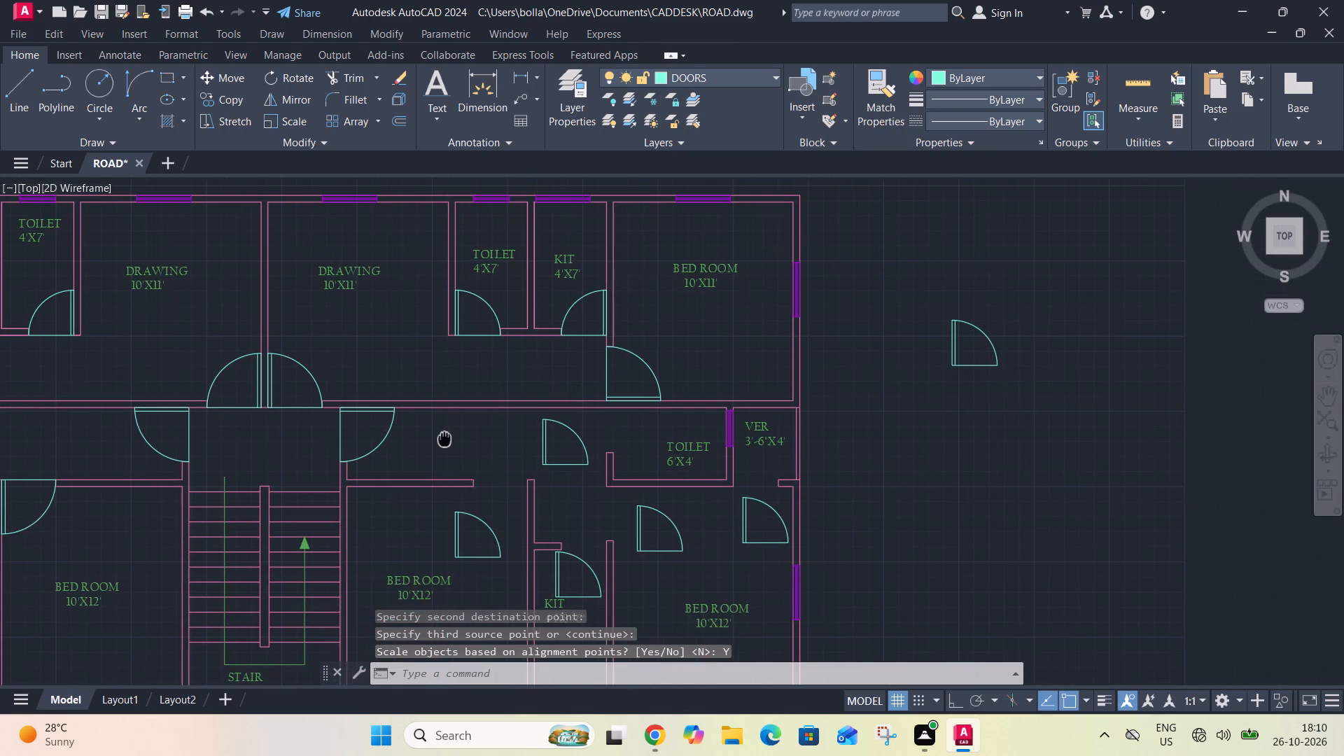
pyautogui.moveTo(444, 439); pyautogui.dragTo(444, 440, button='middle')
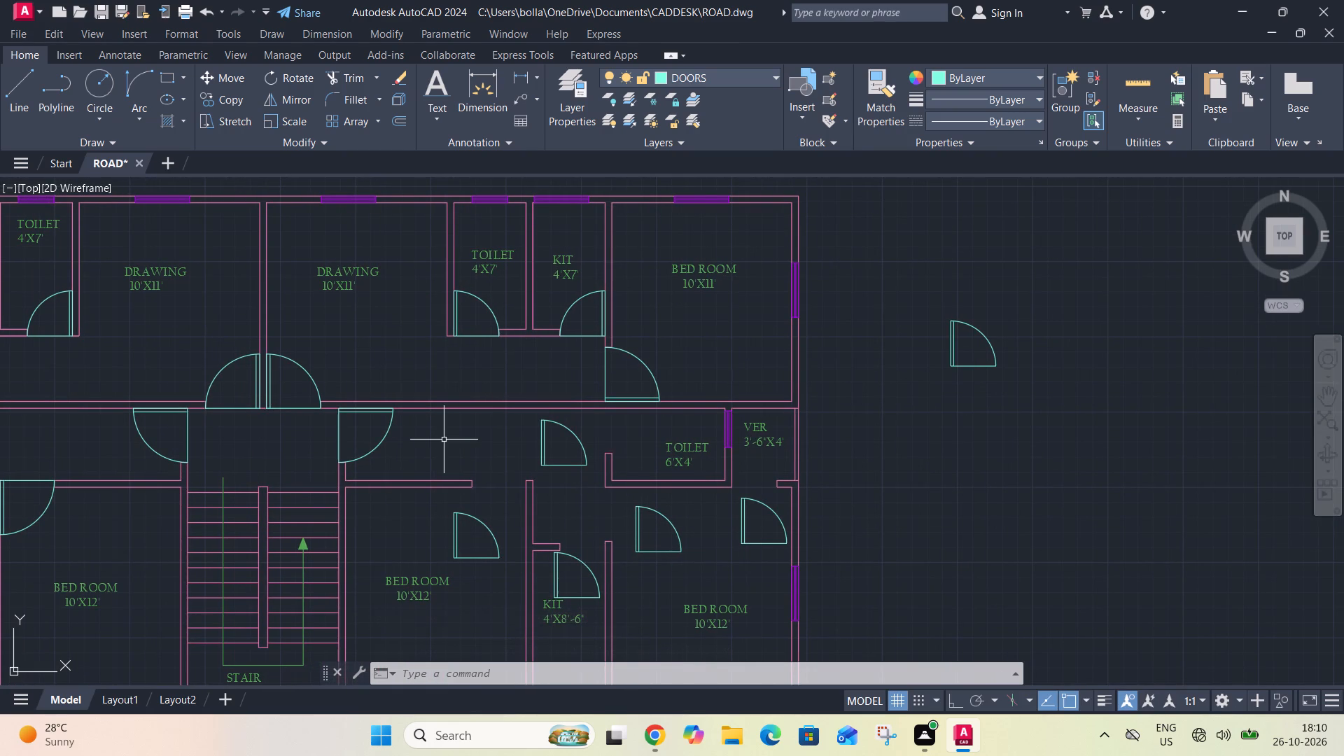
pyautogui.moveTo(463, 449); pyautogui.dragTo(307, 446, button='middle')
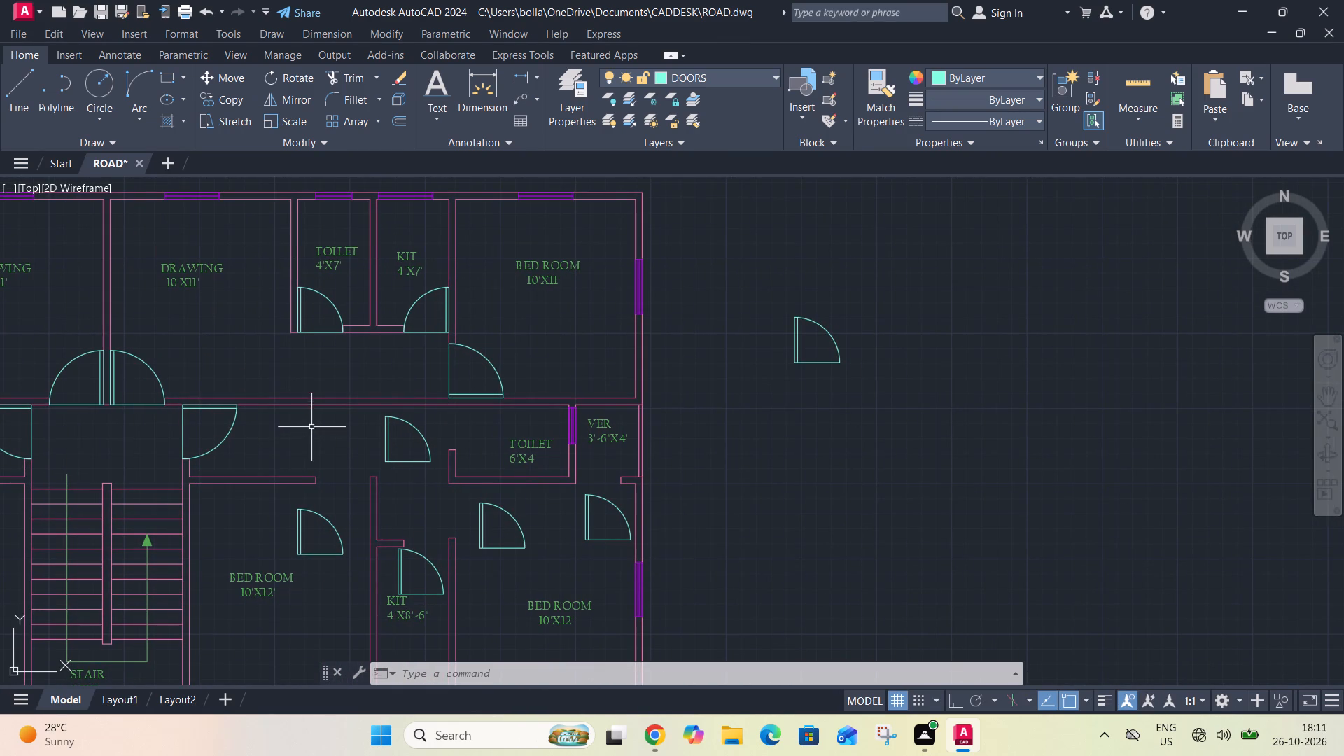
pyautogui.scroll(-1, 311, 426)
pyautogui.scroll(2, 295, 482)
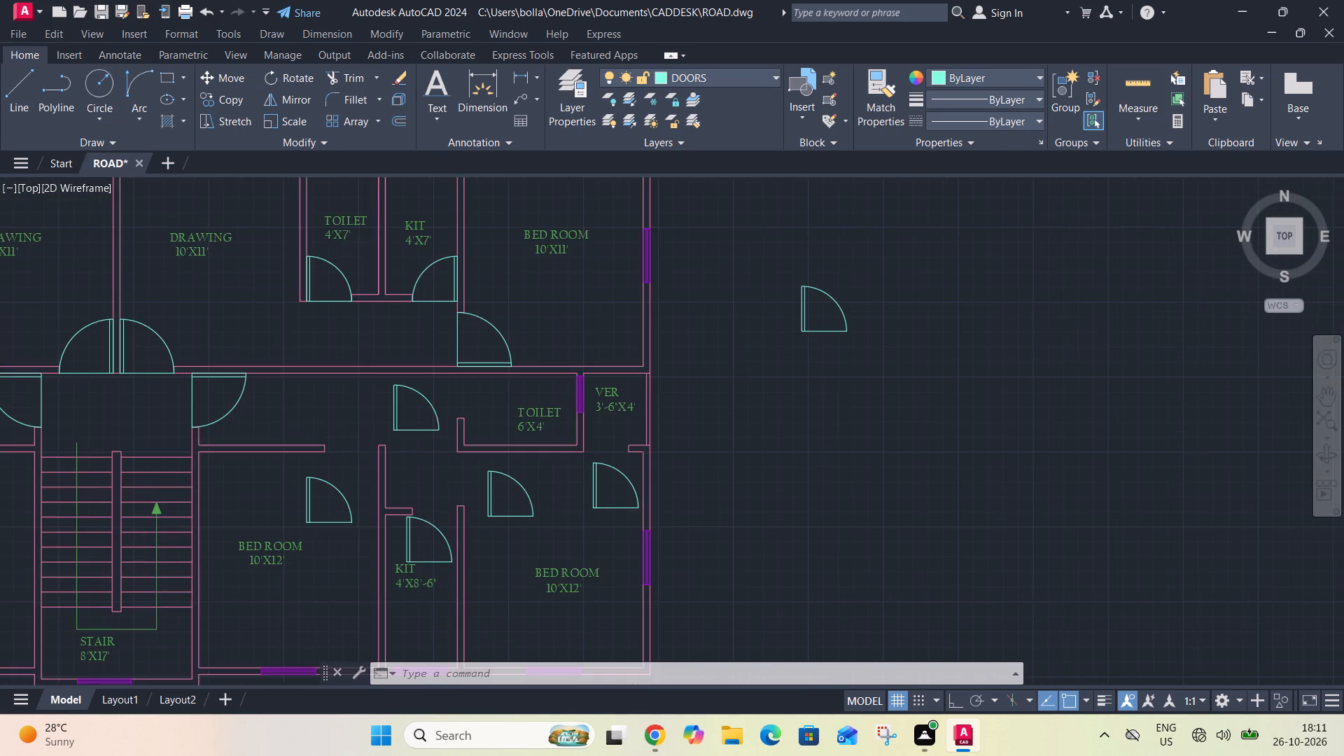
pyautogui.scroll(1, 295, 482)
pyautogui.moveTo(290, 482); pyautogui.dragTo(253, 430, button='middle')
pyautogui.click(263, 408)
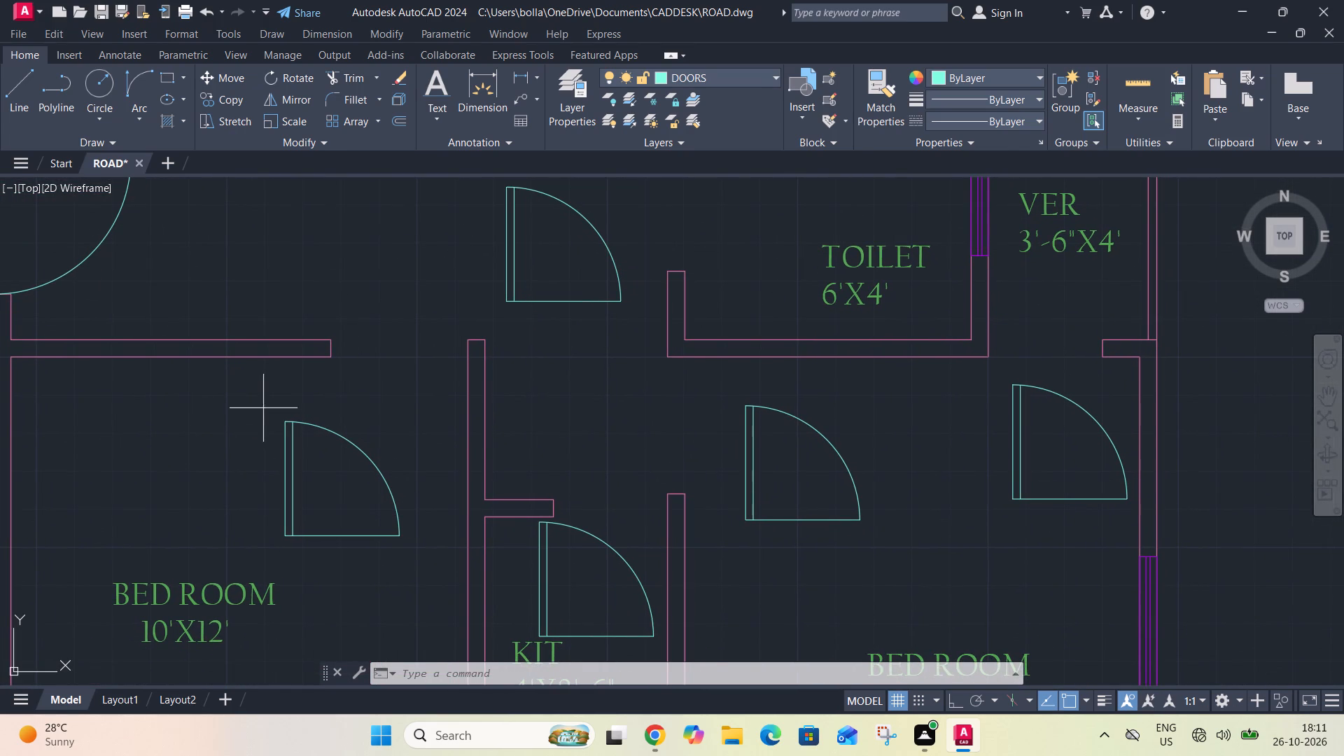
pyautogui.click(412, 552)
pyautogui.write('AL')
pyautogui.press('space')
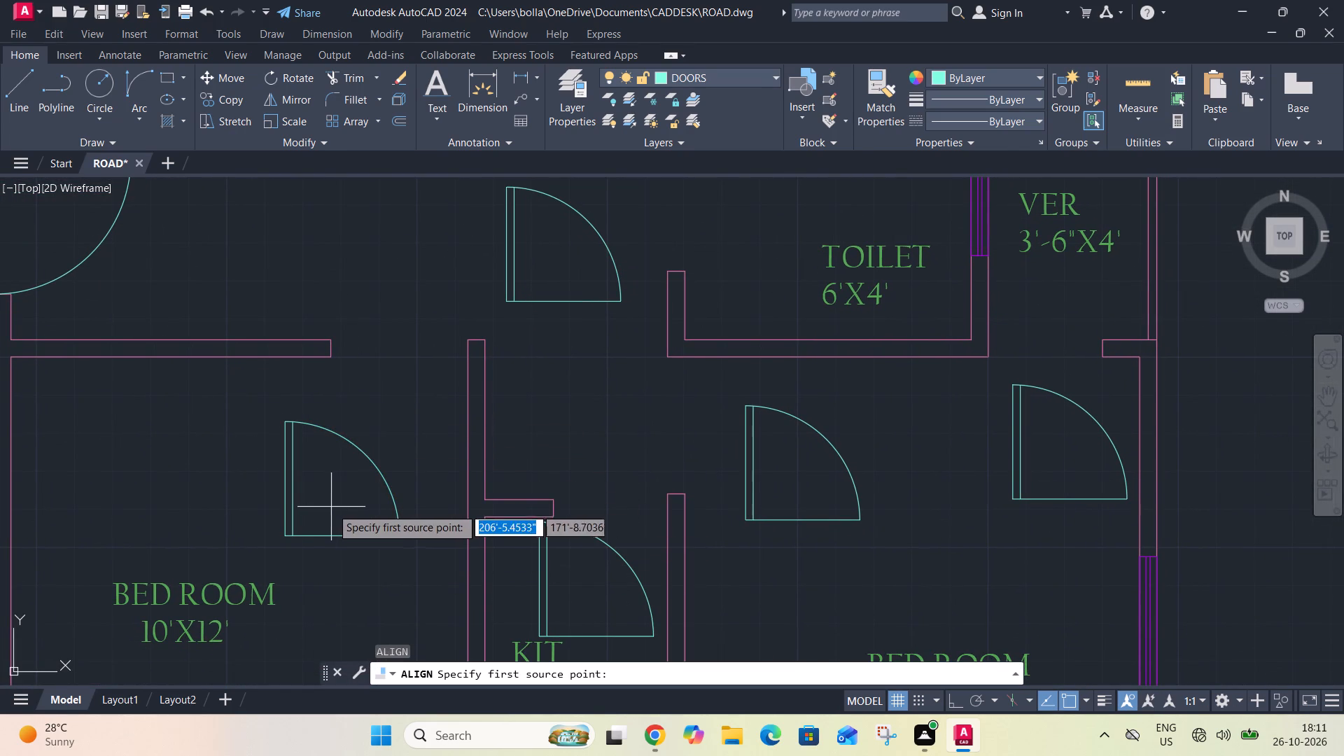
pyautogui.click(283, 538)
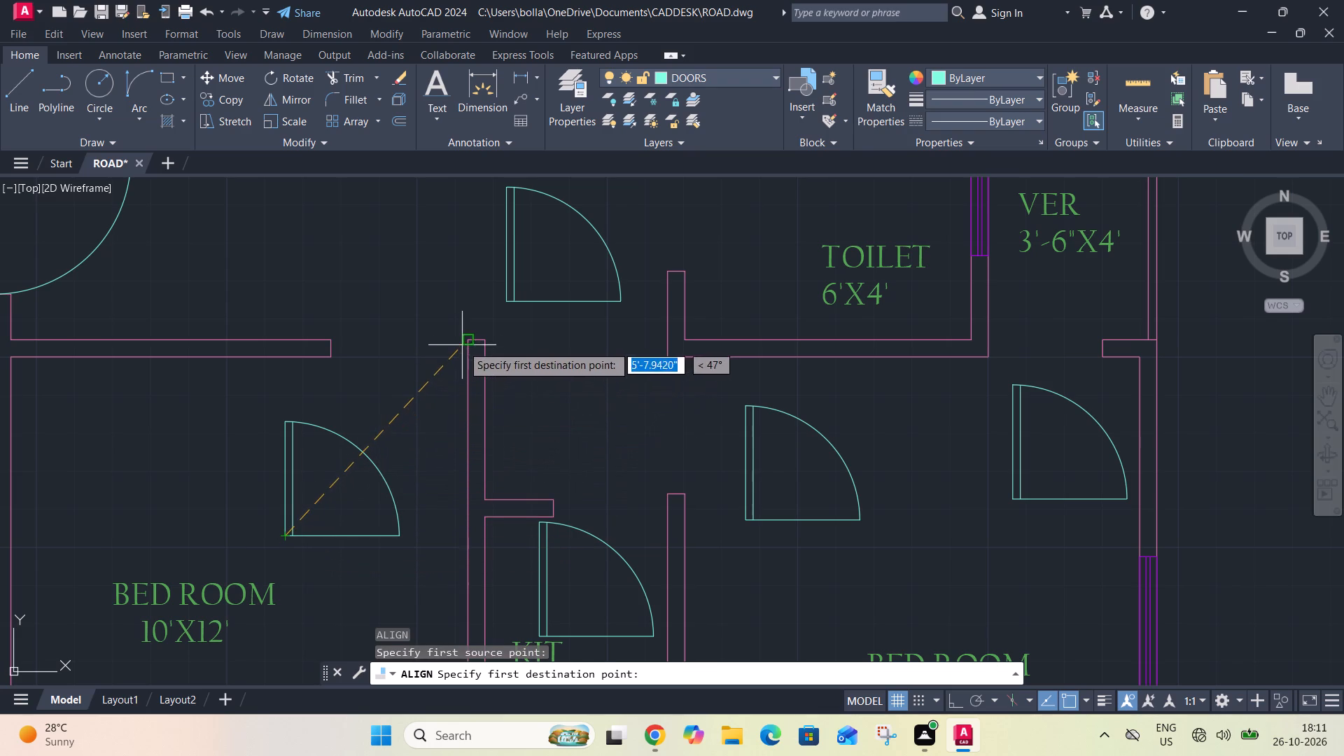
pyautogui.click(467, 342)
pyautogui.moveTo(396, 533); pyautogui.dragTo(395, 520)
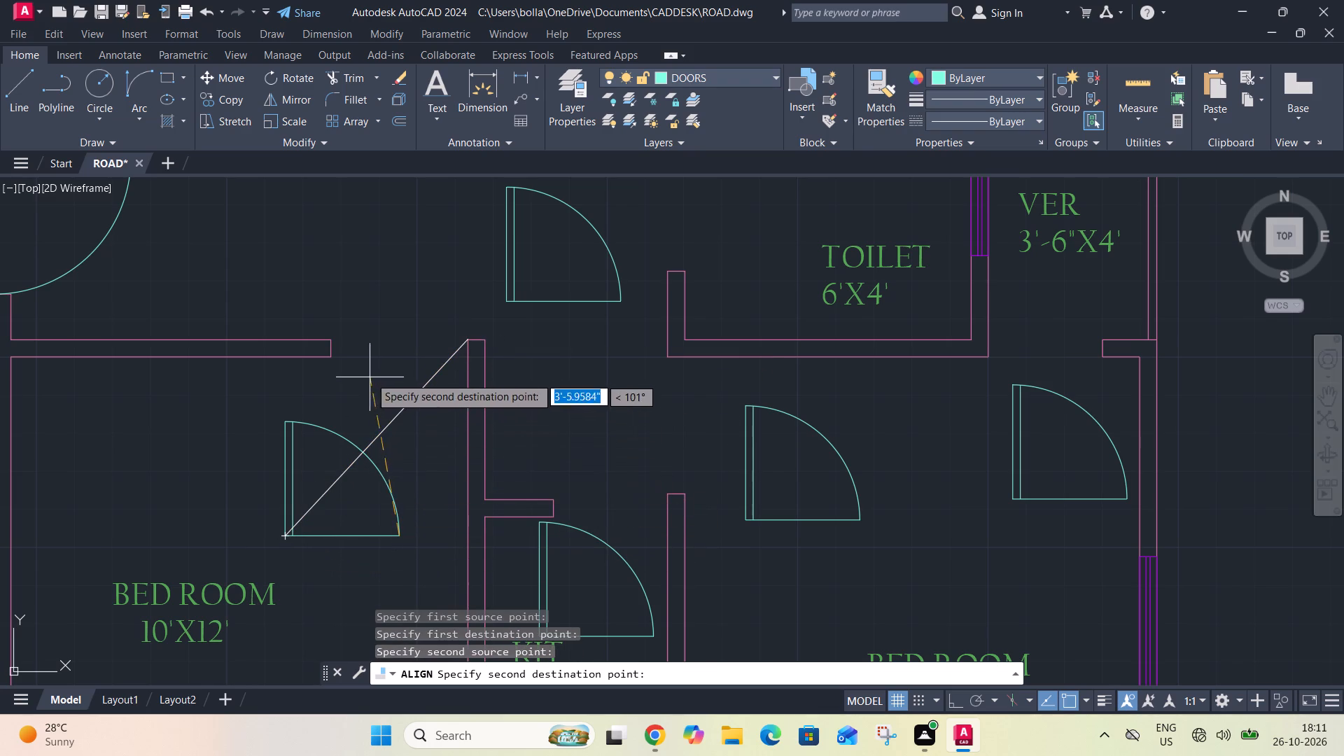
pyautogui.click(335, 335)
pyautogui.press('space')
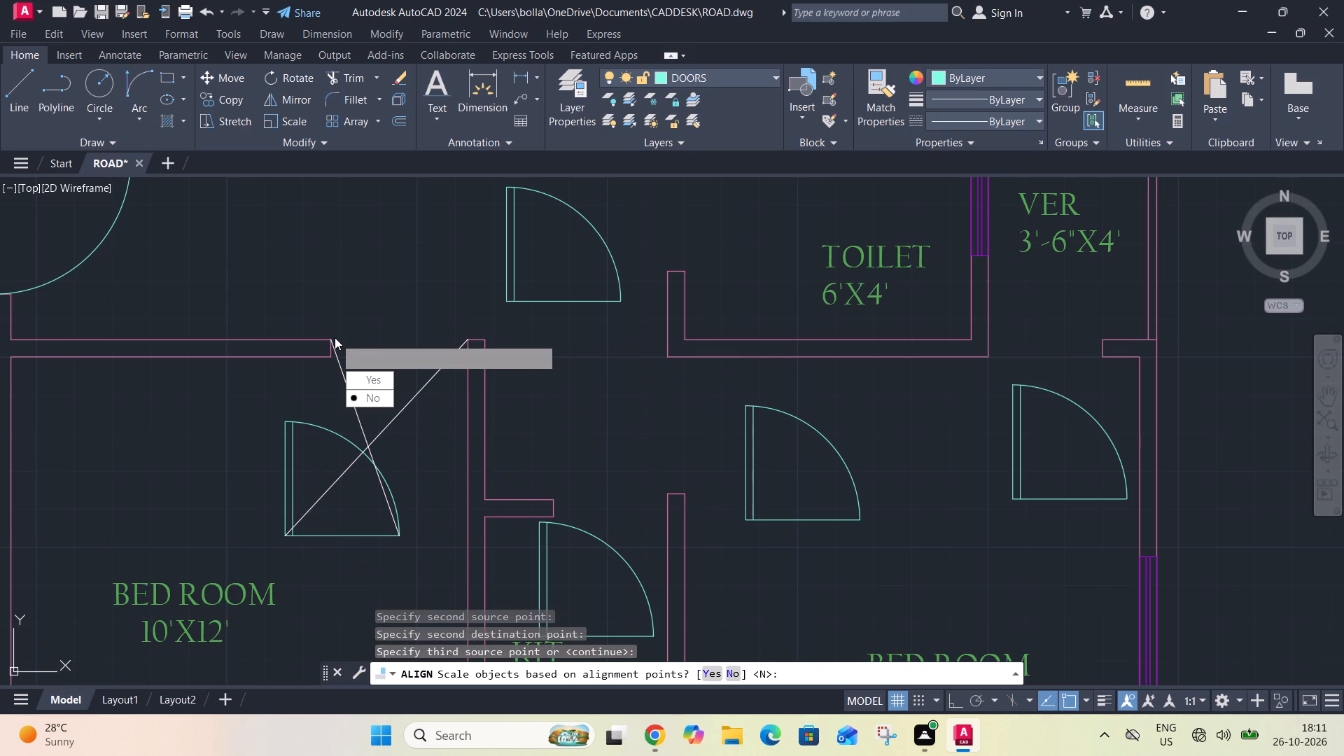
pyautogui.moveTo(363, 381); pyautogui.dragTo(335, 337)
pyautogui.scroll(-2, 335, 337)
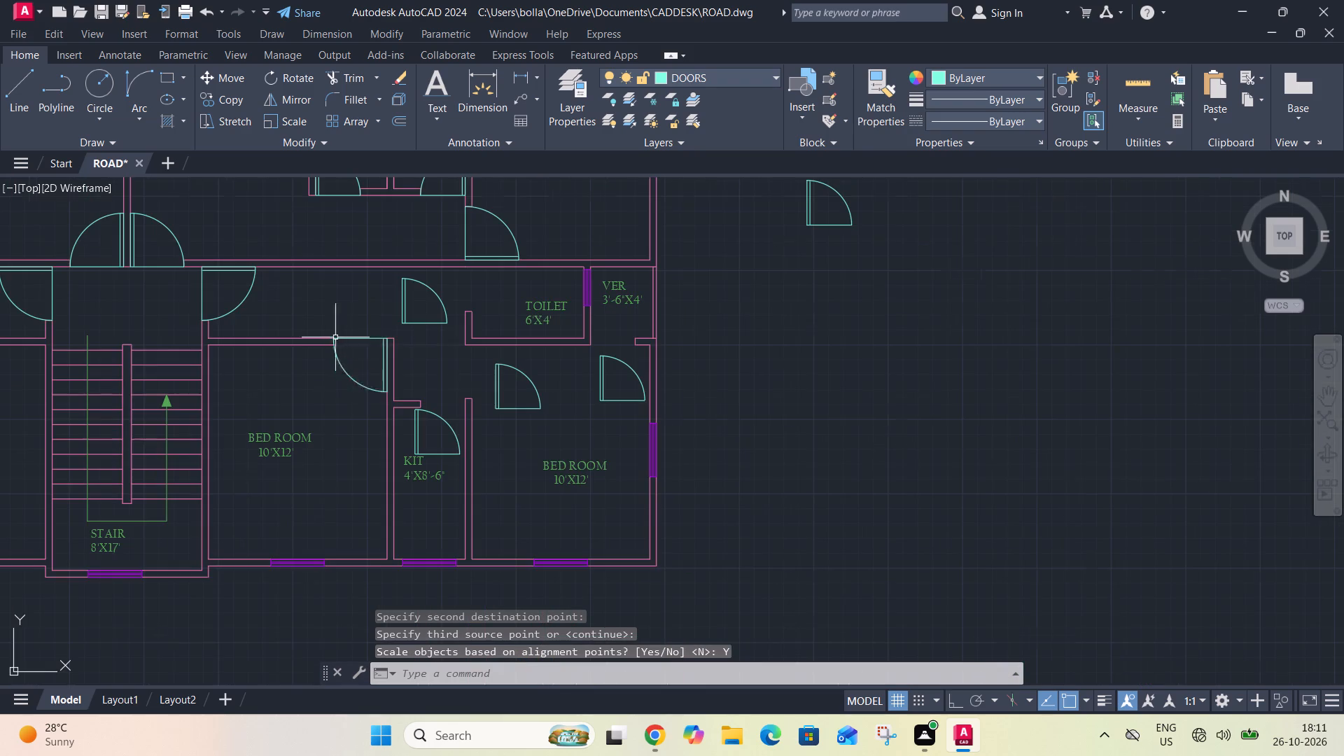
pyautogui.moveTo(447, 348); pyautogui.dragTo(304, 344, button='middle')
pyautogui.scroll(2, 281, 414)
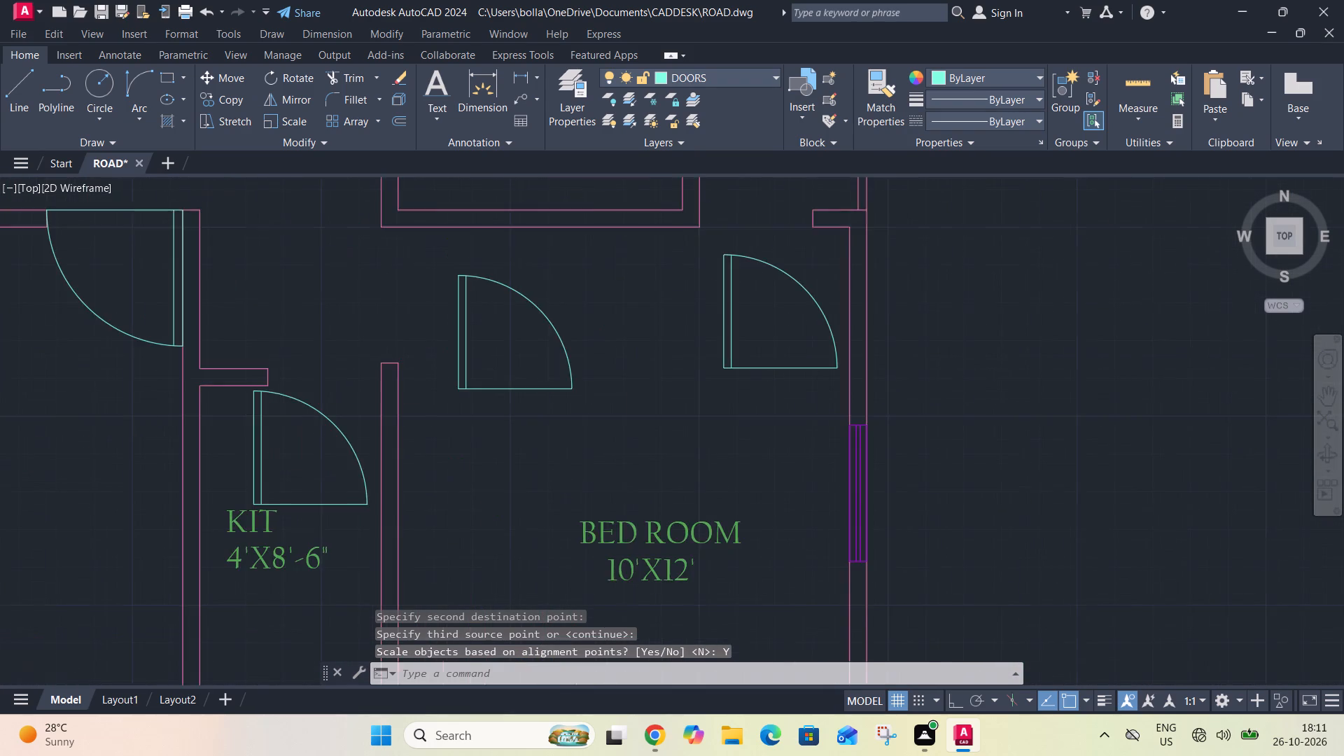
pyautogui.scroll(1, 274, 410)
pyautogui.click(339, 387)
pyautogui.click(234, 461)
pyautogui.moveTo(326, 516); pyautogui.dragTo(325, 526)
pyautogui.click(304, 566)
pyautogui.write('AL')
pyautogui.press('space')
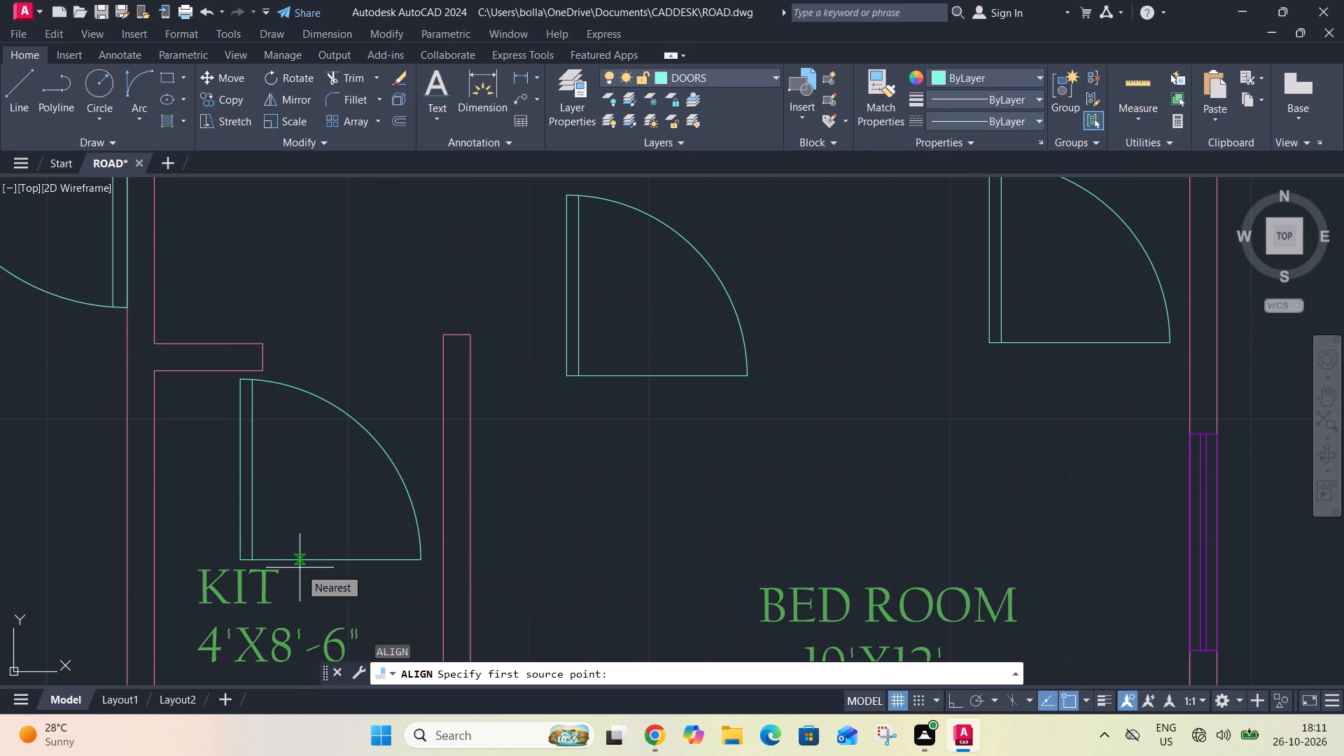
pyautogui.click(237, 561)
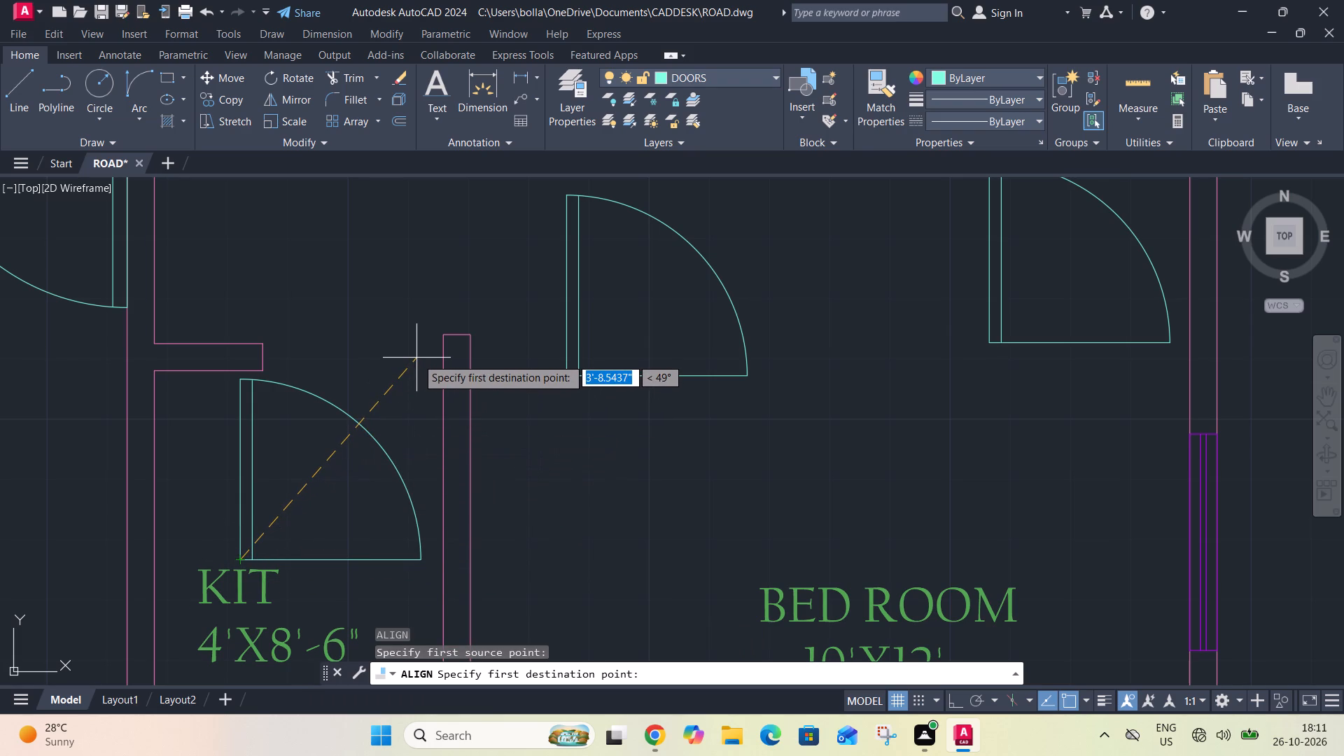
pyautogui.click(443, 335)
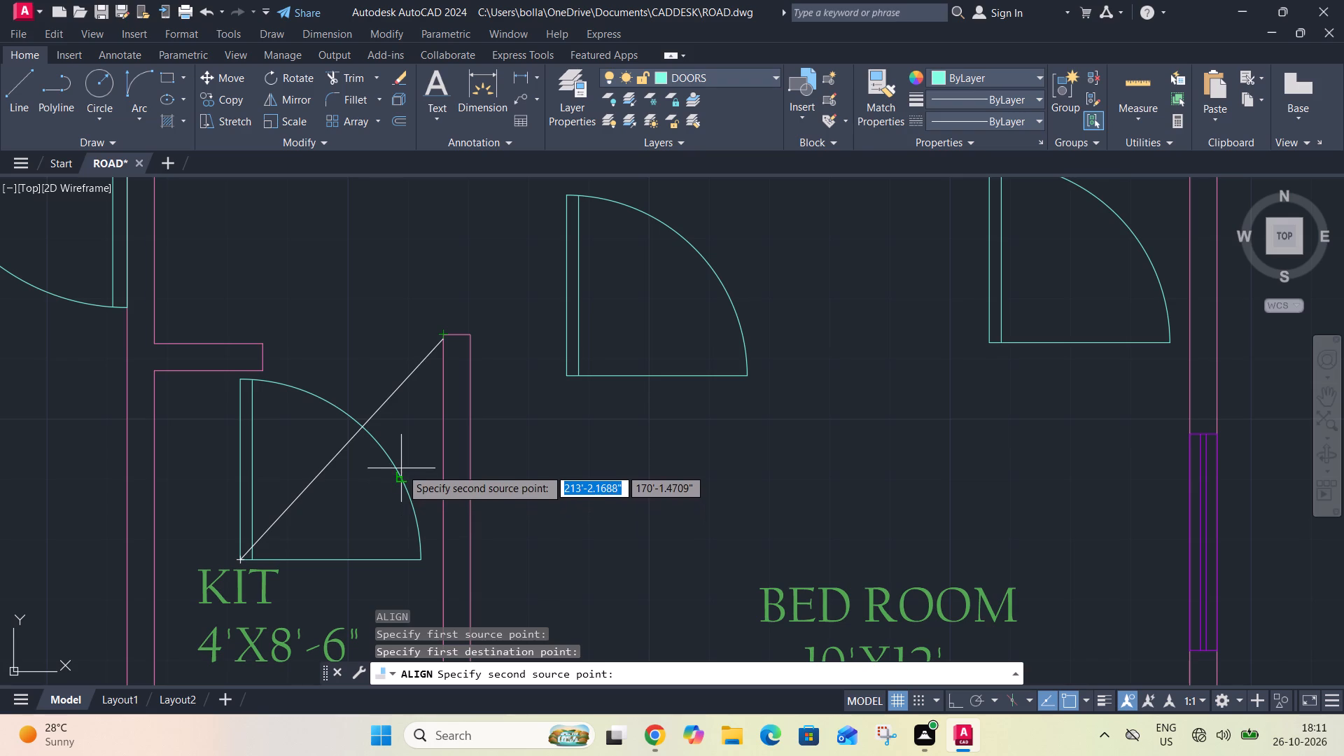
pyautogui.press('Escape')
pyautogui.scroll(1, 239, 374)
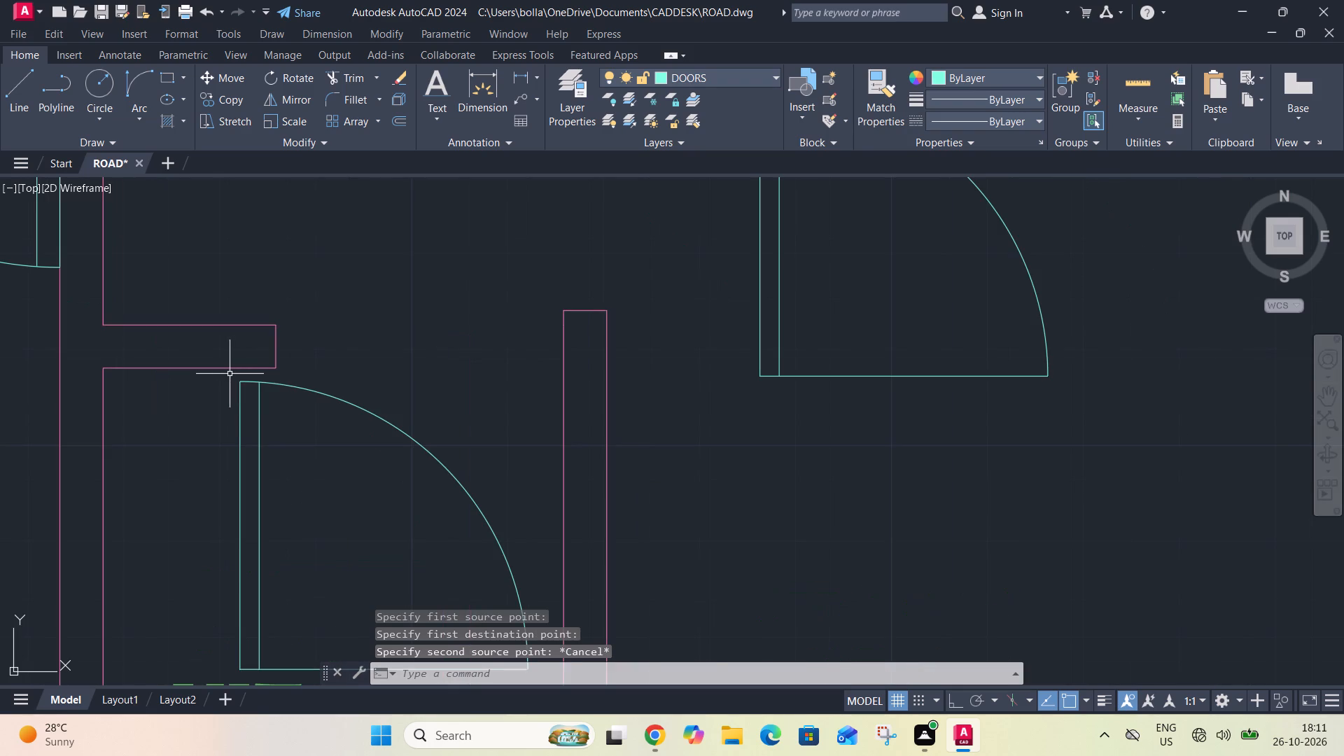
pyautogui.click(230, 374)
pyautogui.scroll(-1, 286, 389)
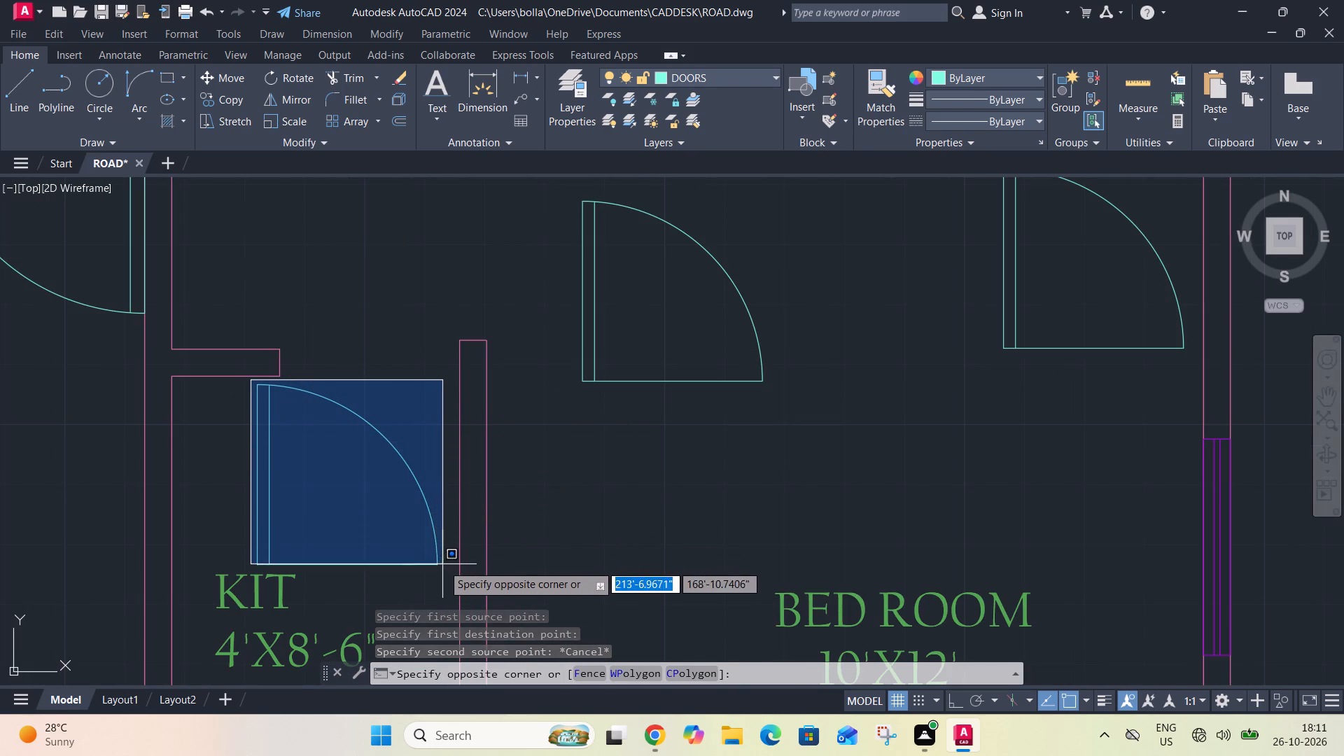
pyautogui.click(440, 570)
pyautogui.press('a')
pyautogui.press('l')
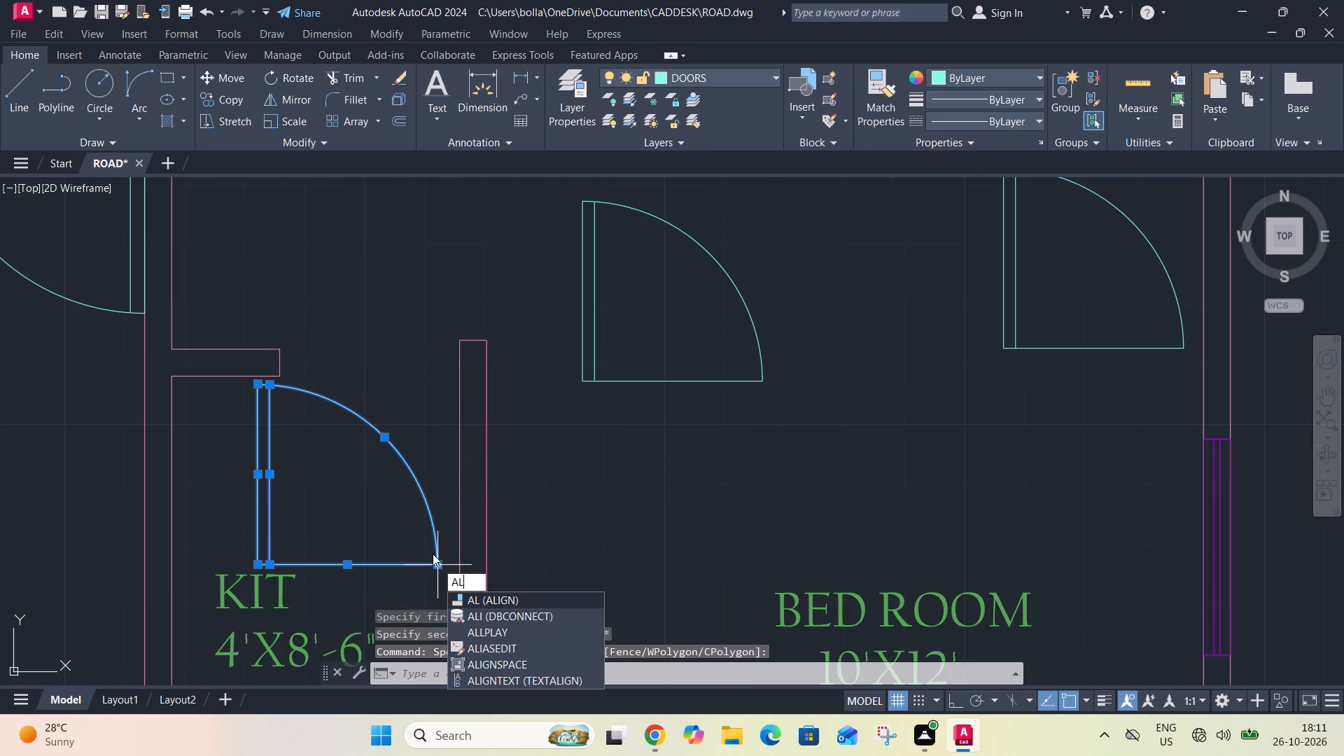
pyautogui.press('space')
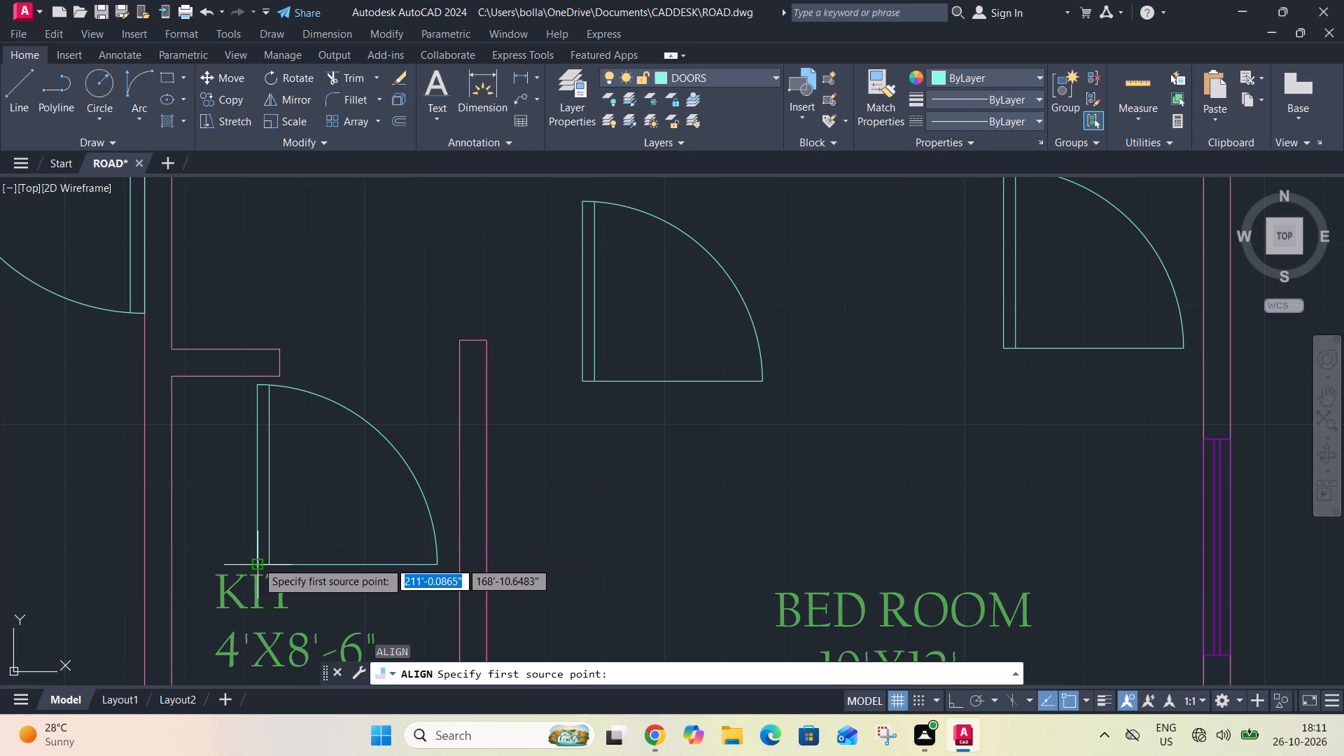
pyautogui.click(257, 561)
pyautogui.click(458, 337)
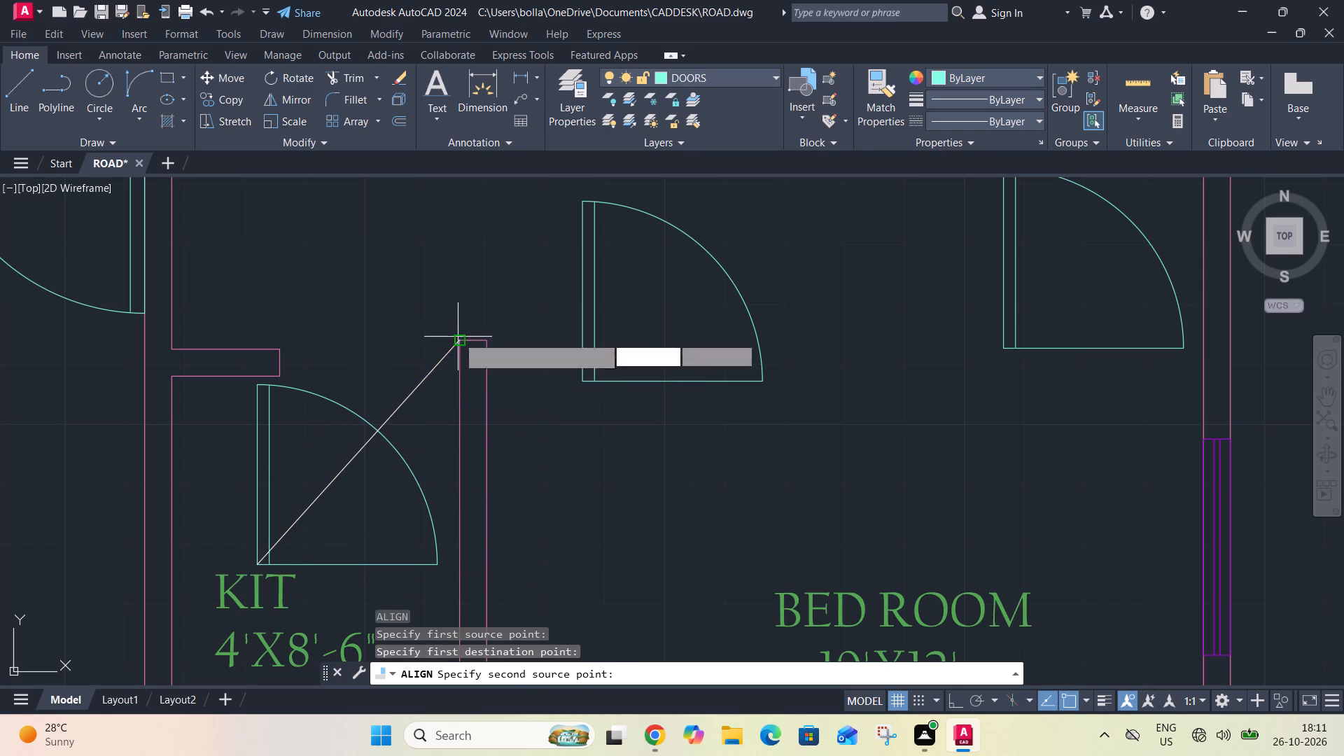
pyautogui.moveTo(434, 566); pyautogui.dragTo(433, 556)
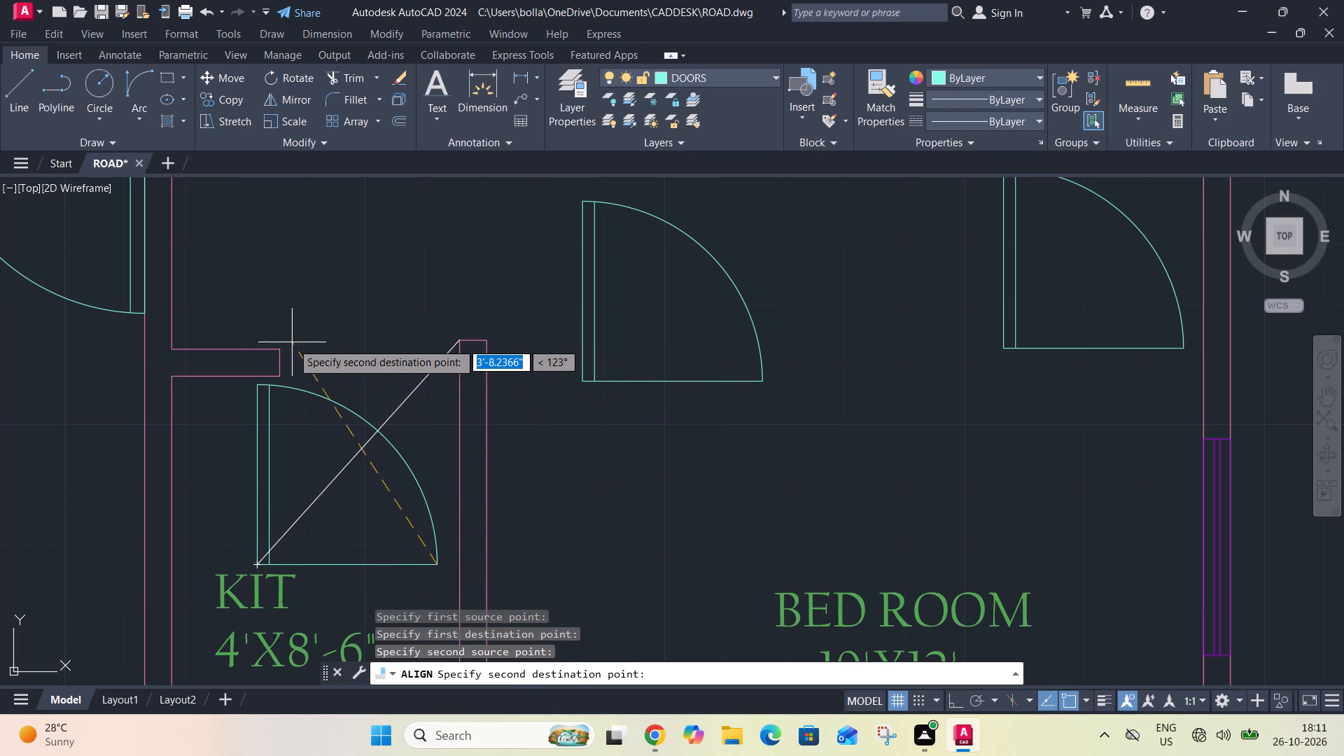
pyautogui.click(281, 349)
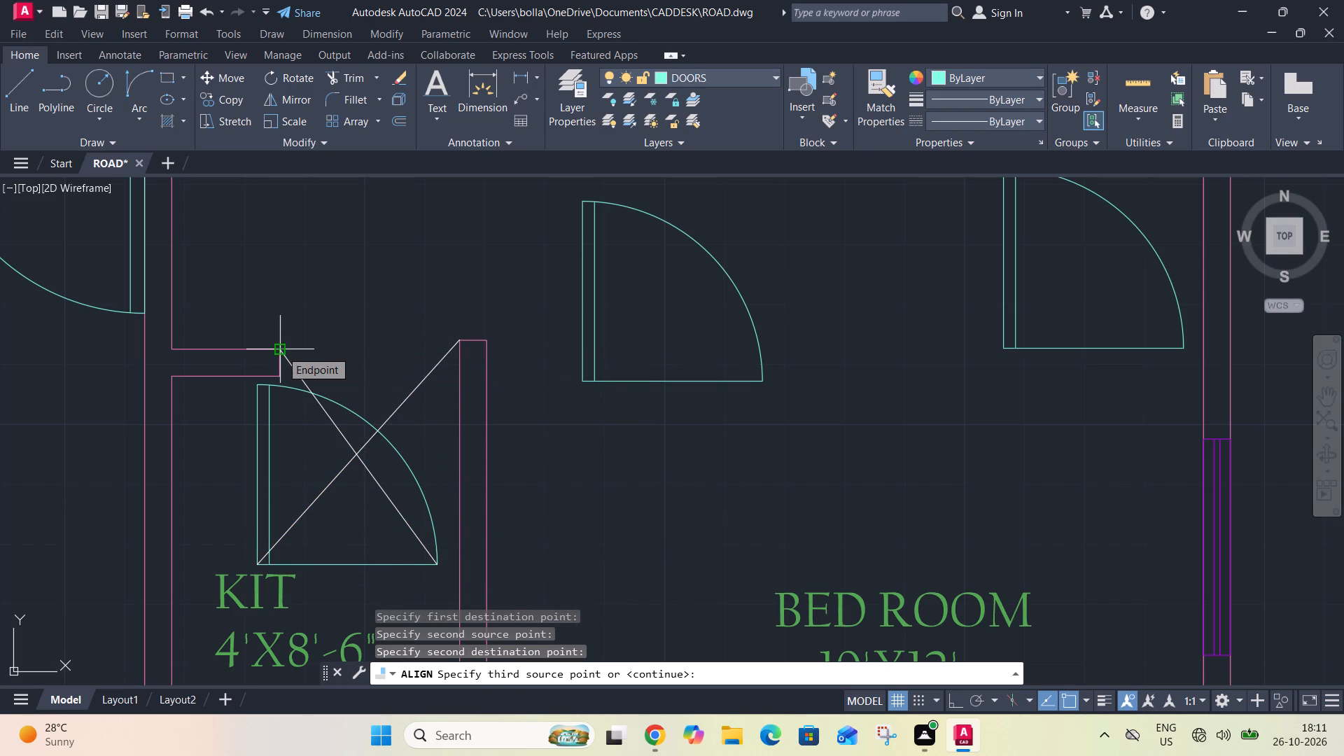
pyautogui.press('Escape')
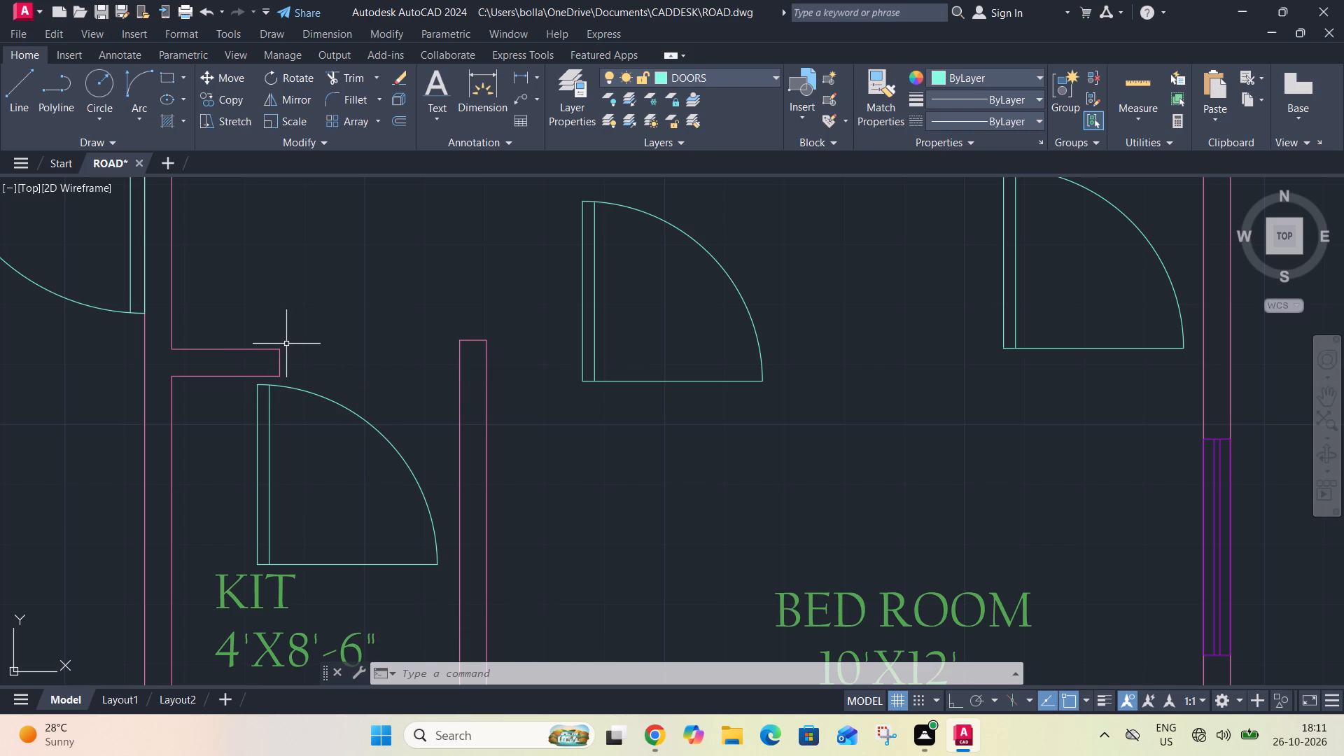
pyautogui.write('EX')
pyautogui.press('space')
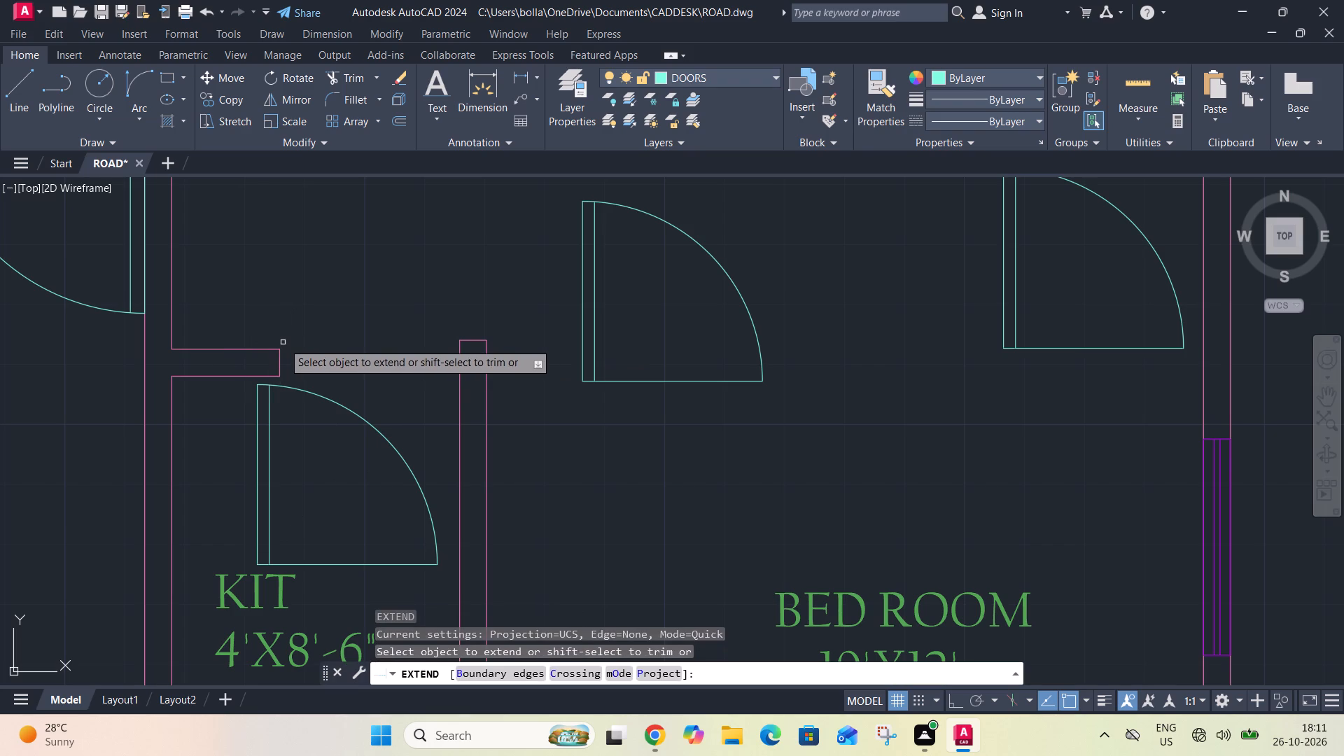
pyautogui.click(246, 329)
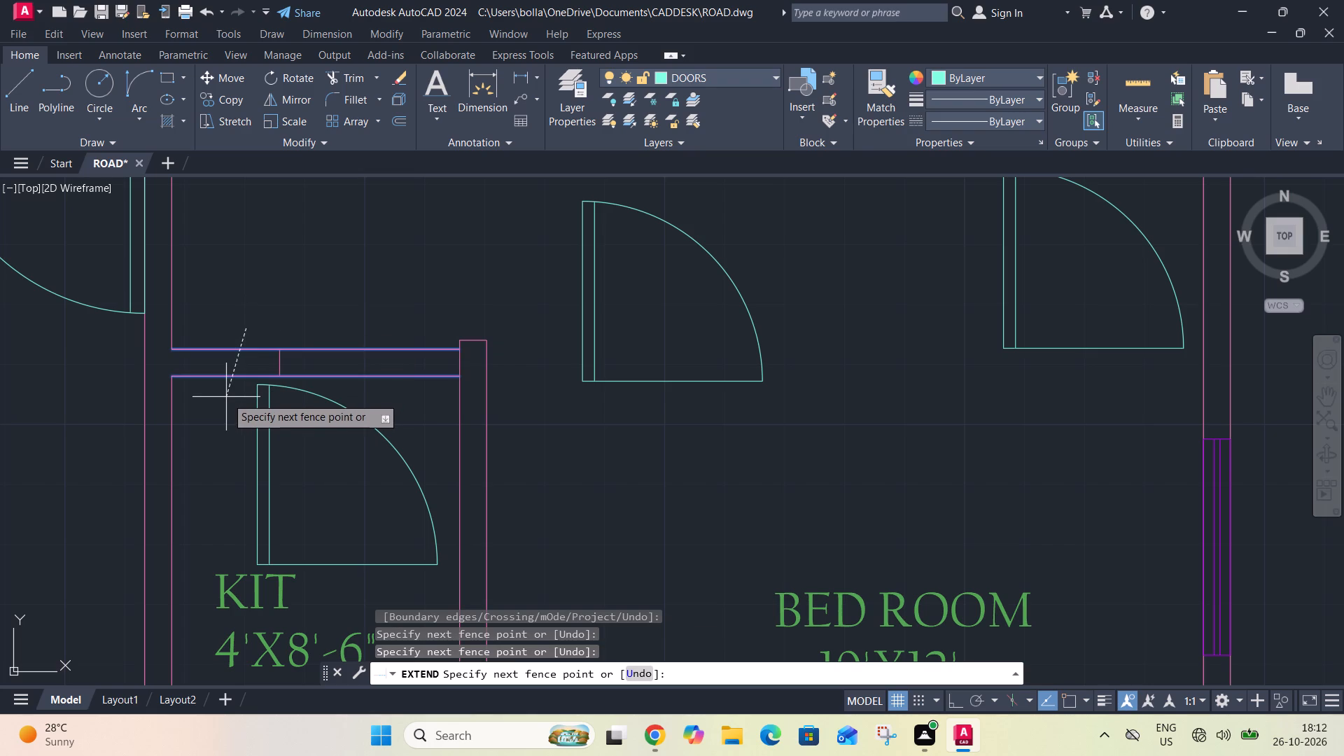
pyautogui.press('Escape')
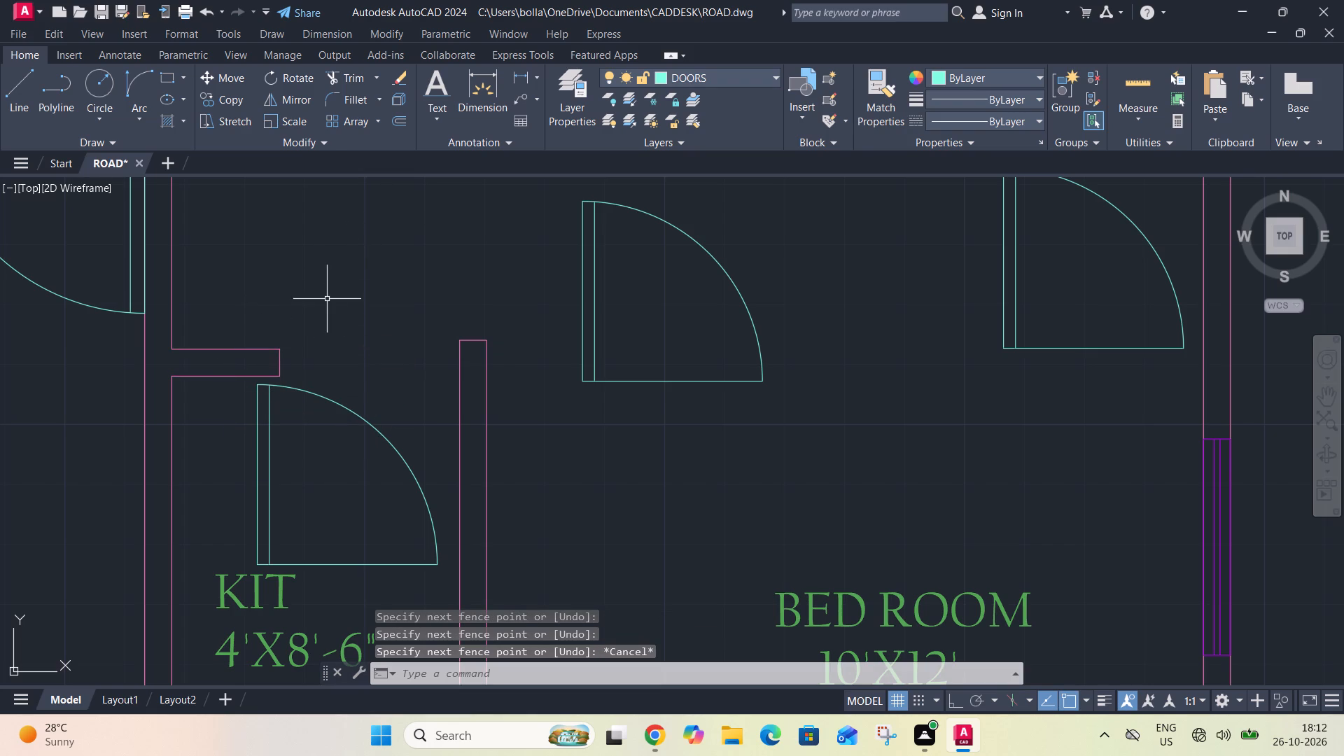
# Align the KIT door's base line, latch end first, from the kitchen wall stub's northeast corner straight east to the bedroom-side wall, scaling to fit.
pyautogui.moveTo(328, 297); pyautogui.dragTo(328, 226, button='middle')
pyautogui.scroll(1, 246, 310)
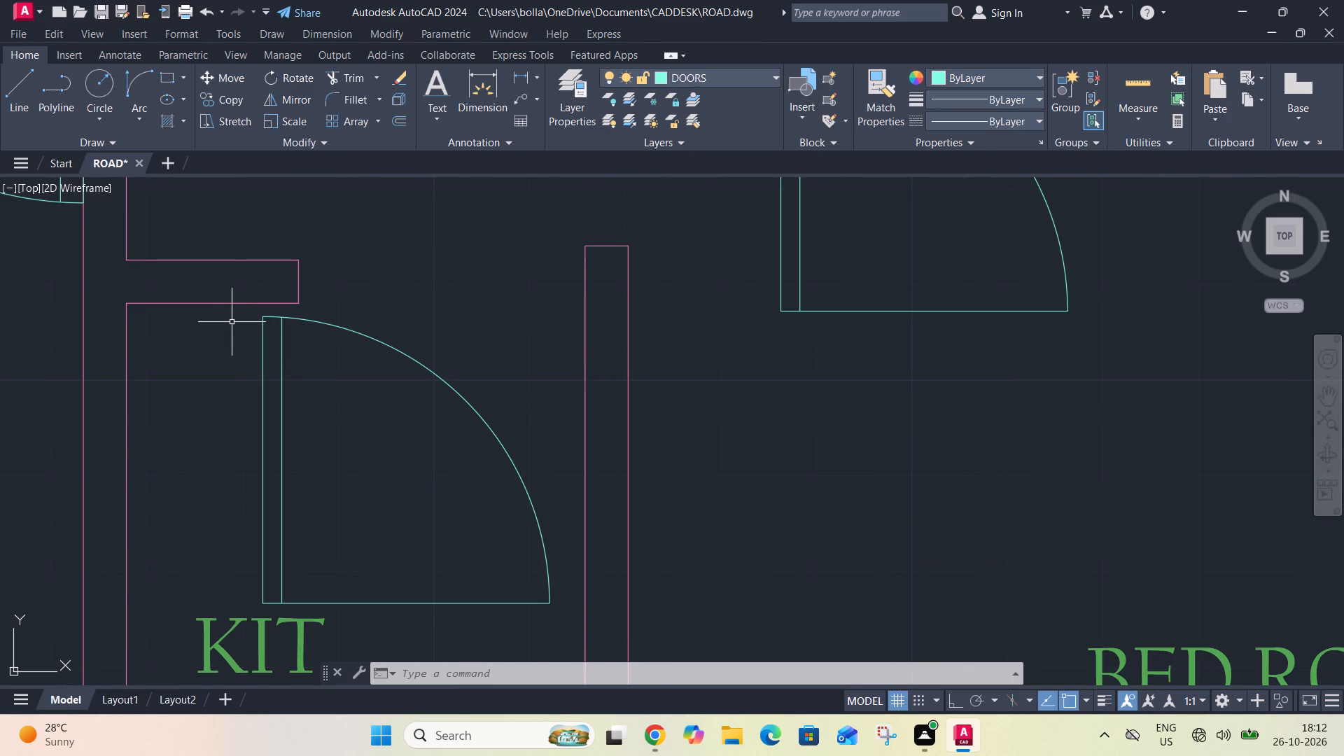
pyautogui.click(237, 308)
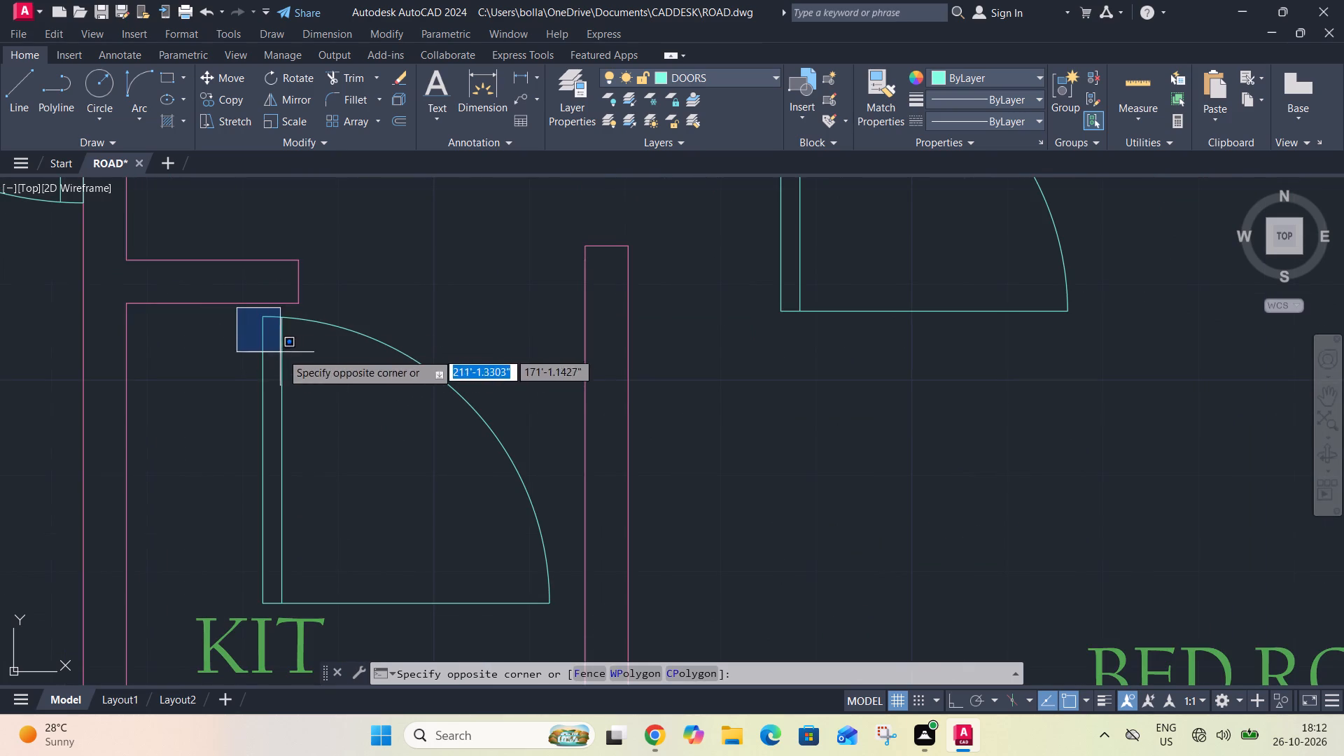
pyautogui.scroll(-2, 331, 375)
pyautogui.scroll(2, 414, 470)
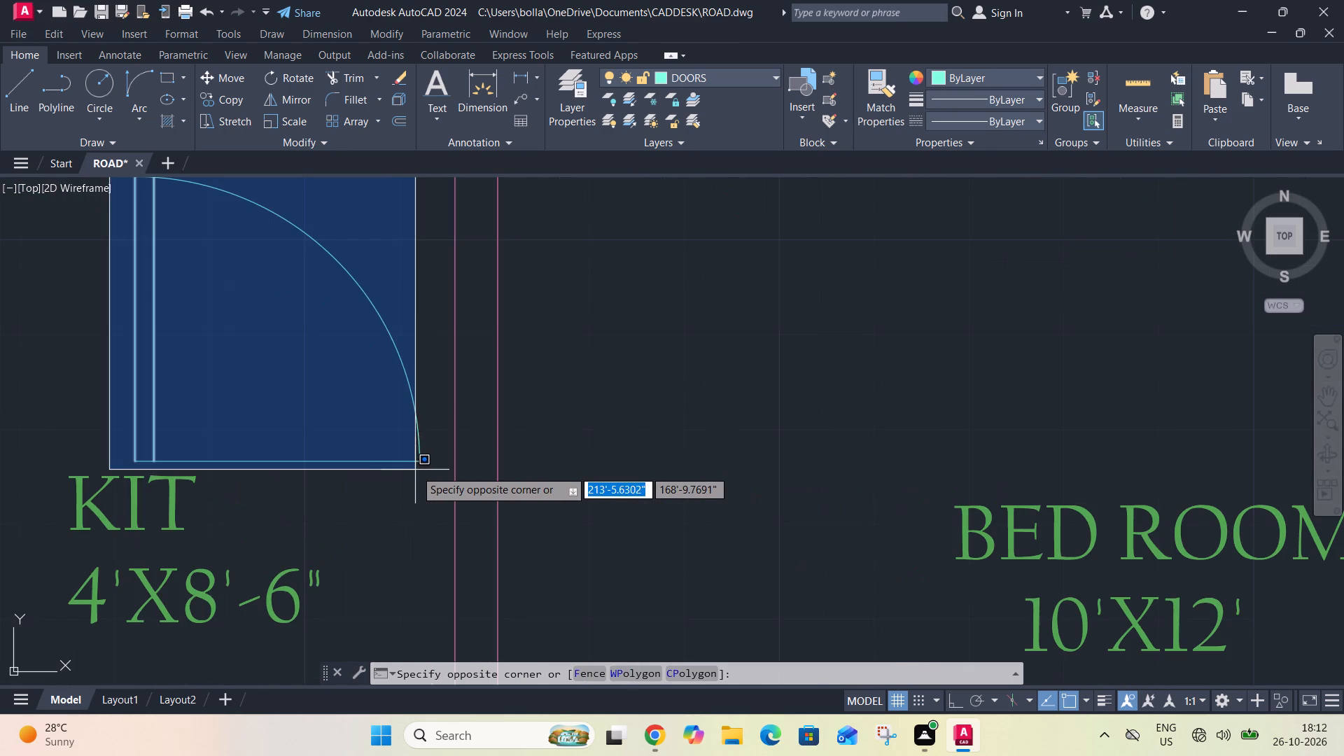
pyautogui.click(432, 473)
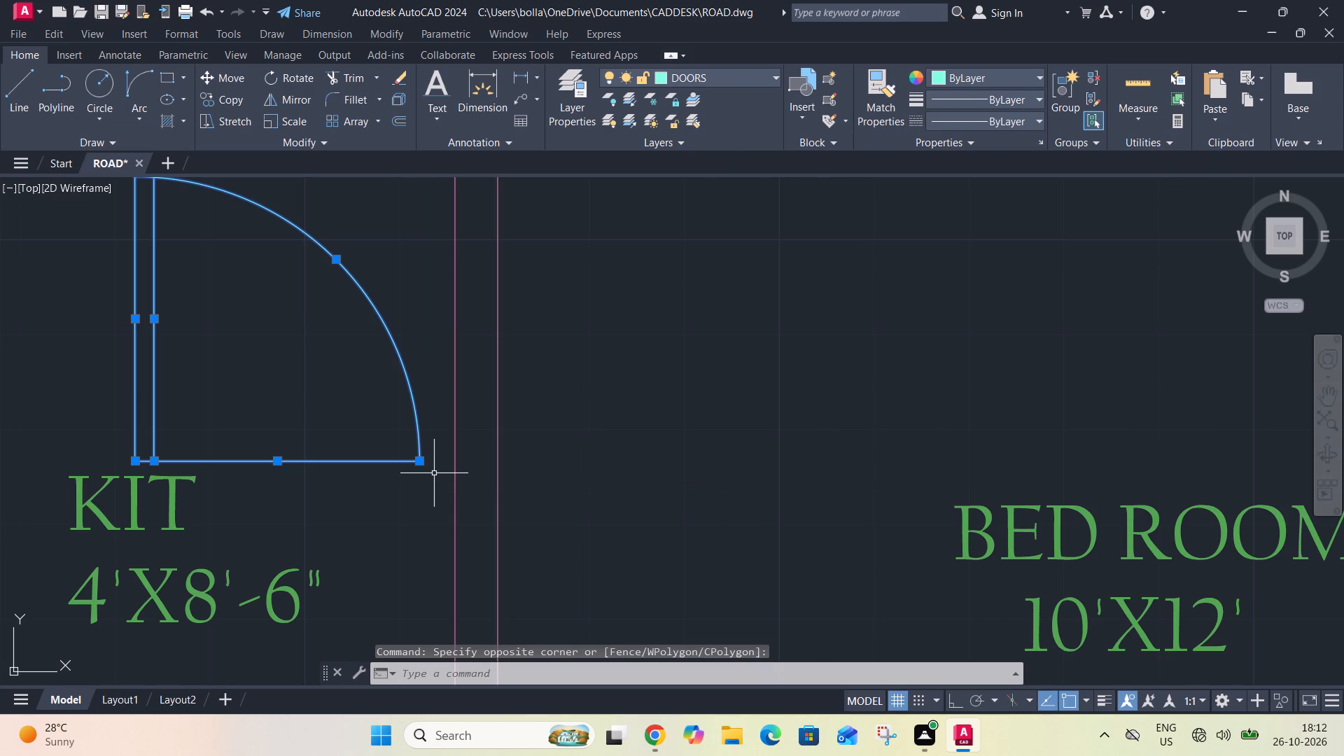
pyautogui.write('AL')
pyautogui.press('space')
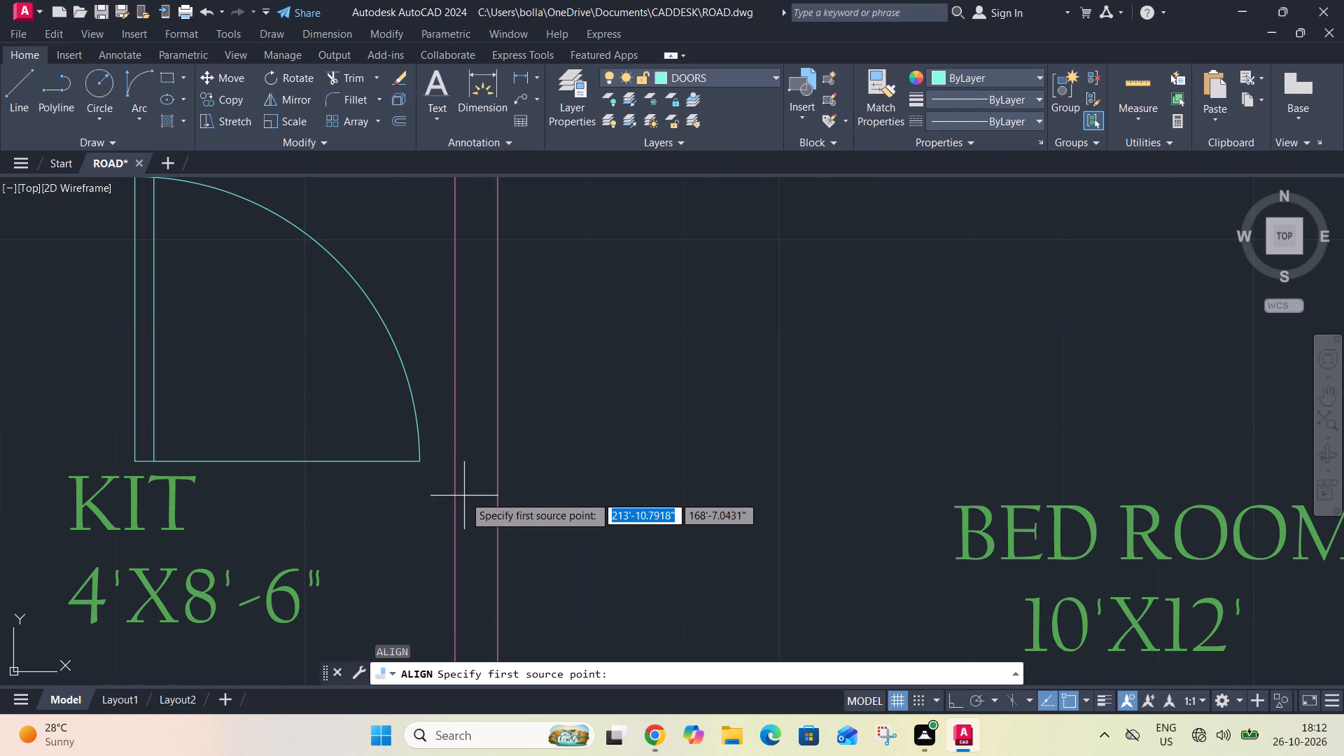
pyautogui.scroll(-2, 464, 496)
pyautogui.click(449, 481)
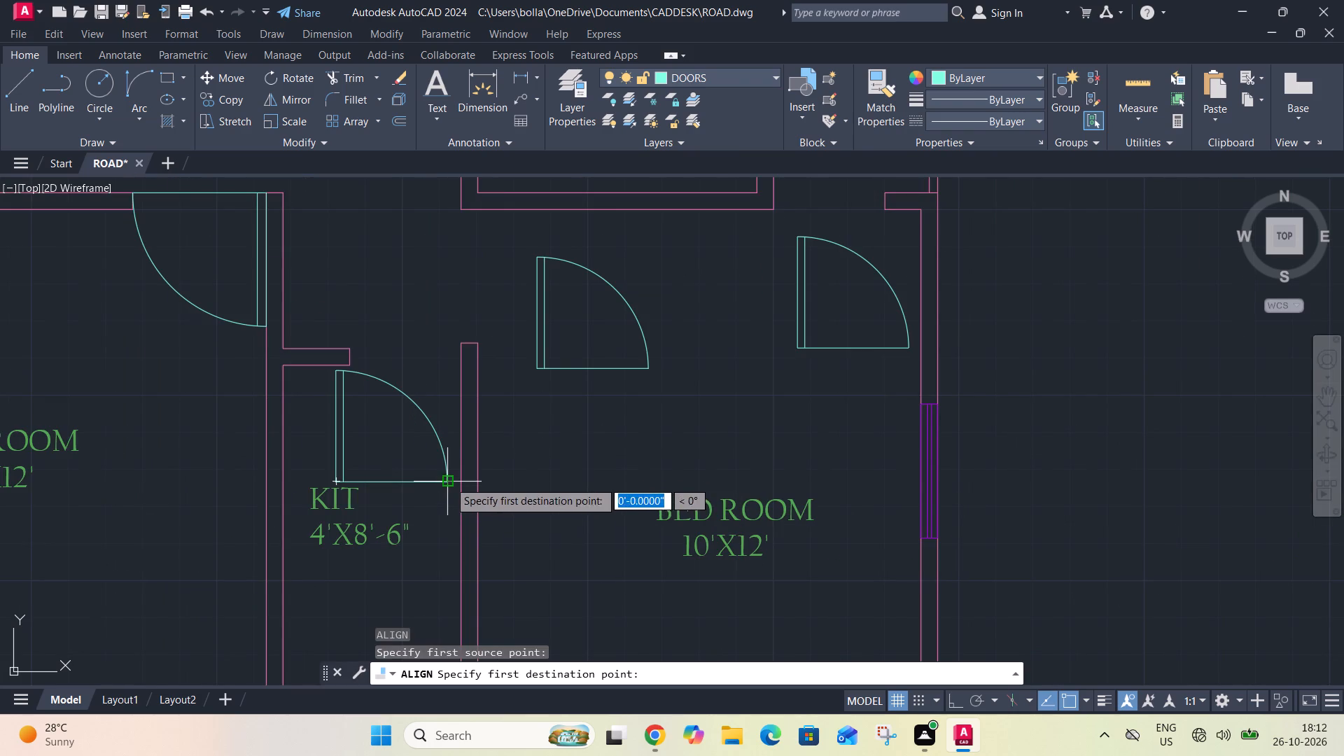
pyautogui.click(354, 344)
pyautogui.click(337, 485)
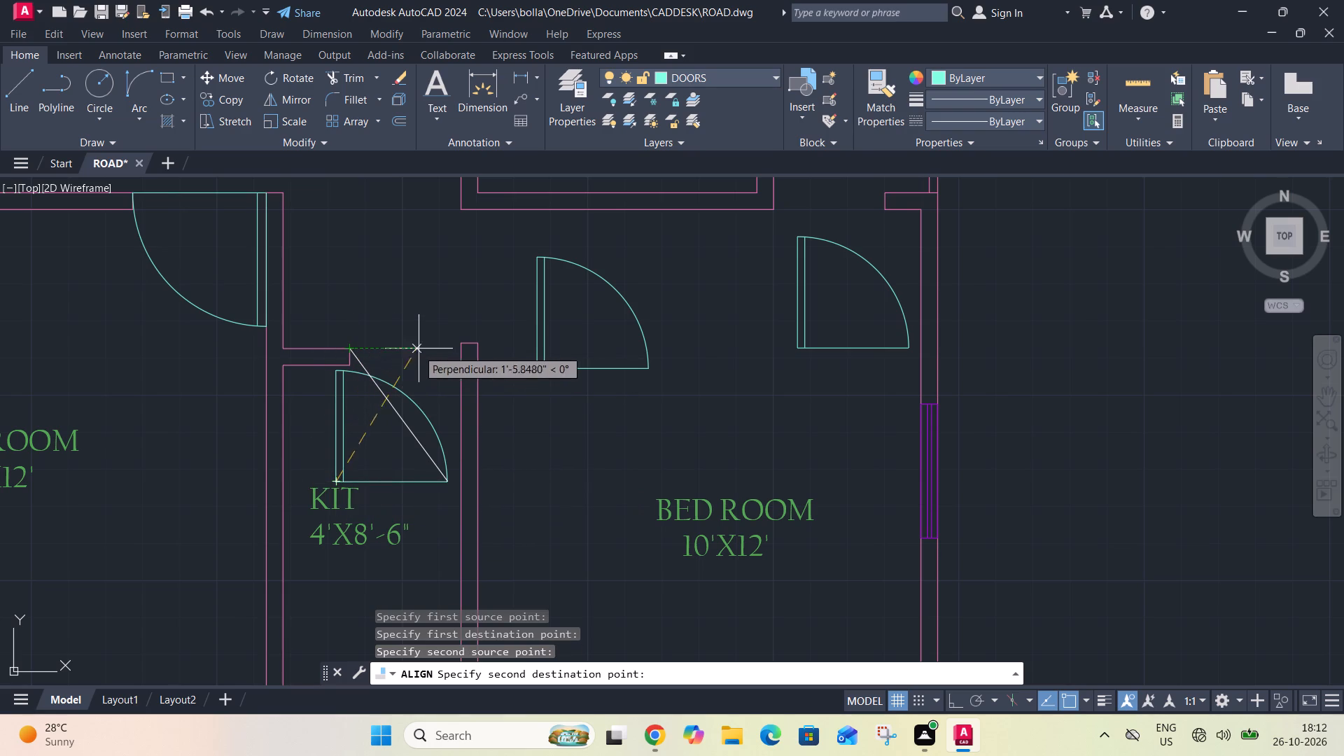
pyautogui.scroll(2, 464, 351)
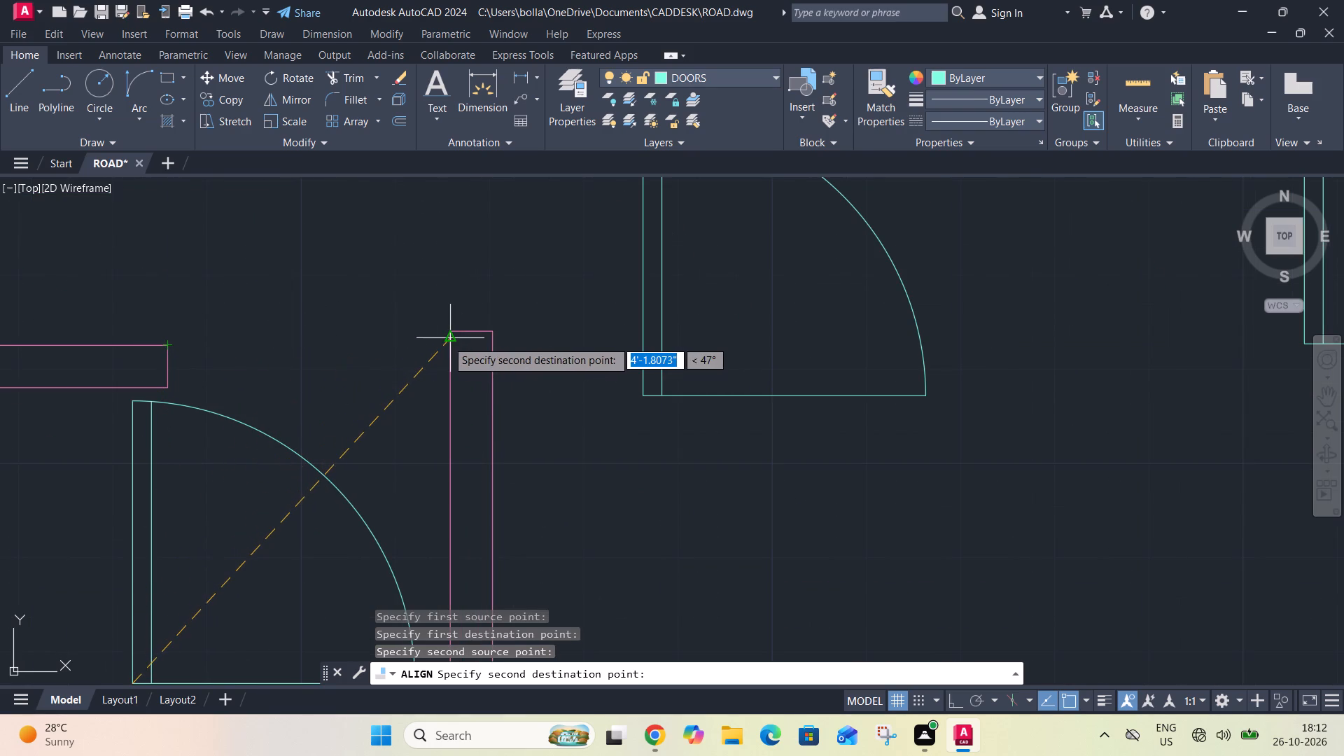
pyautogui.scroll(2, 276, 343)
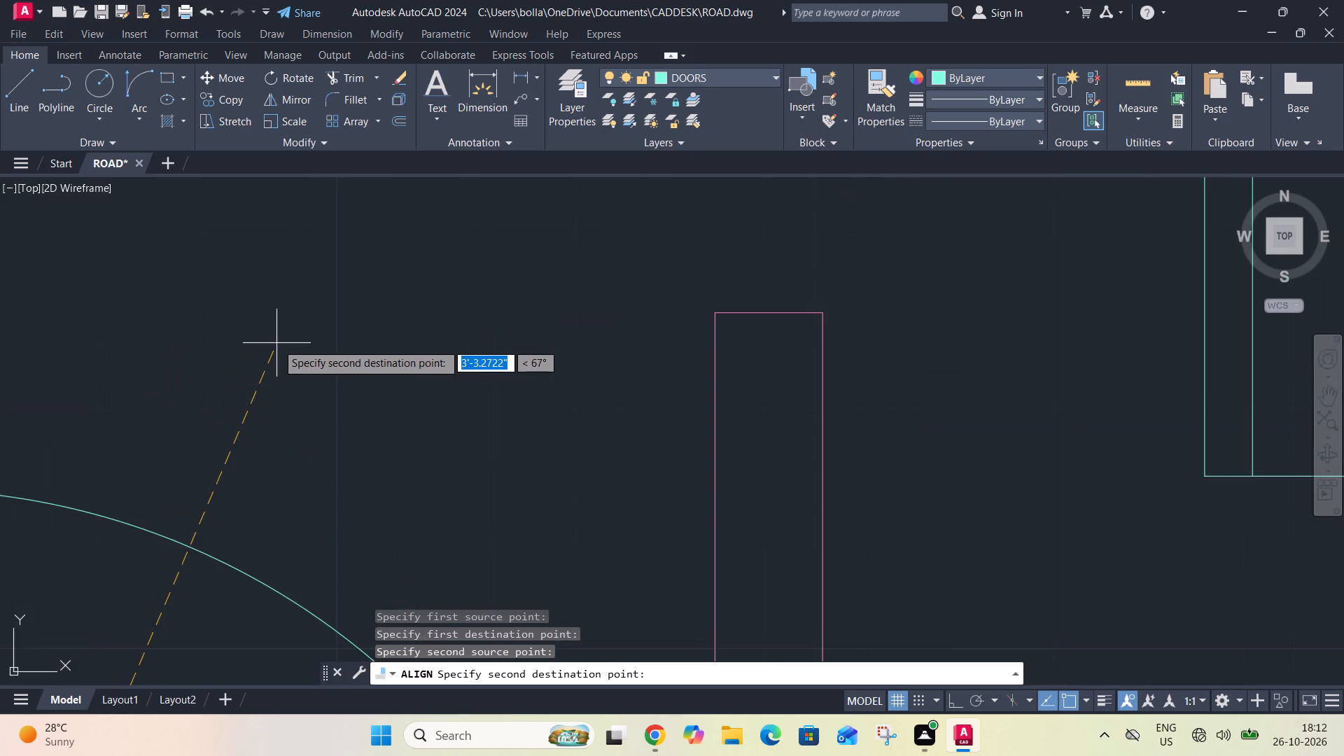
pyautogui.scroll(-3, 277, 342)
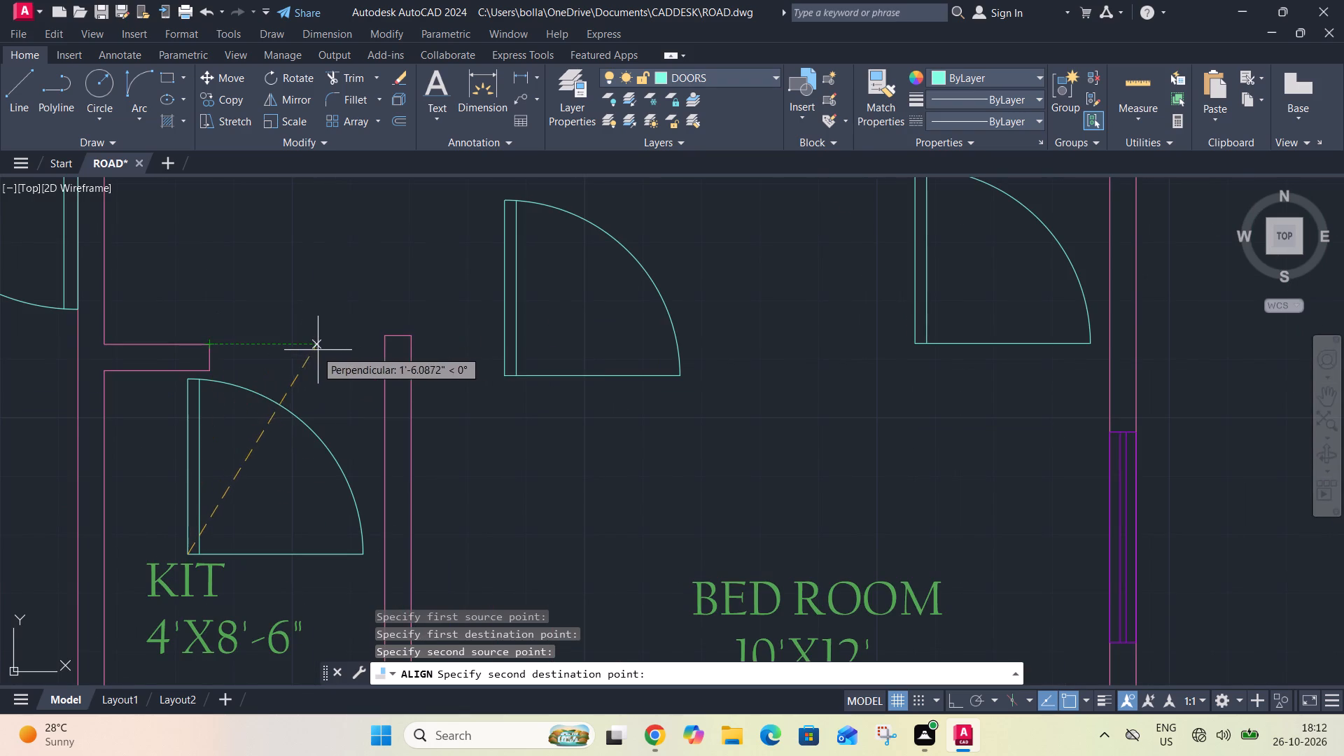
pyautogui.scroll(2, 363, 346)
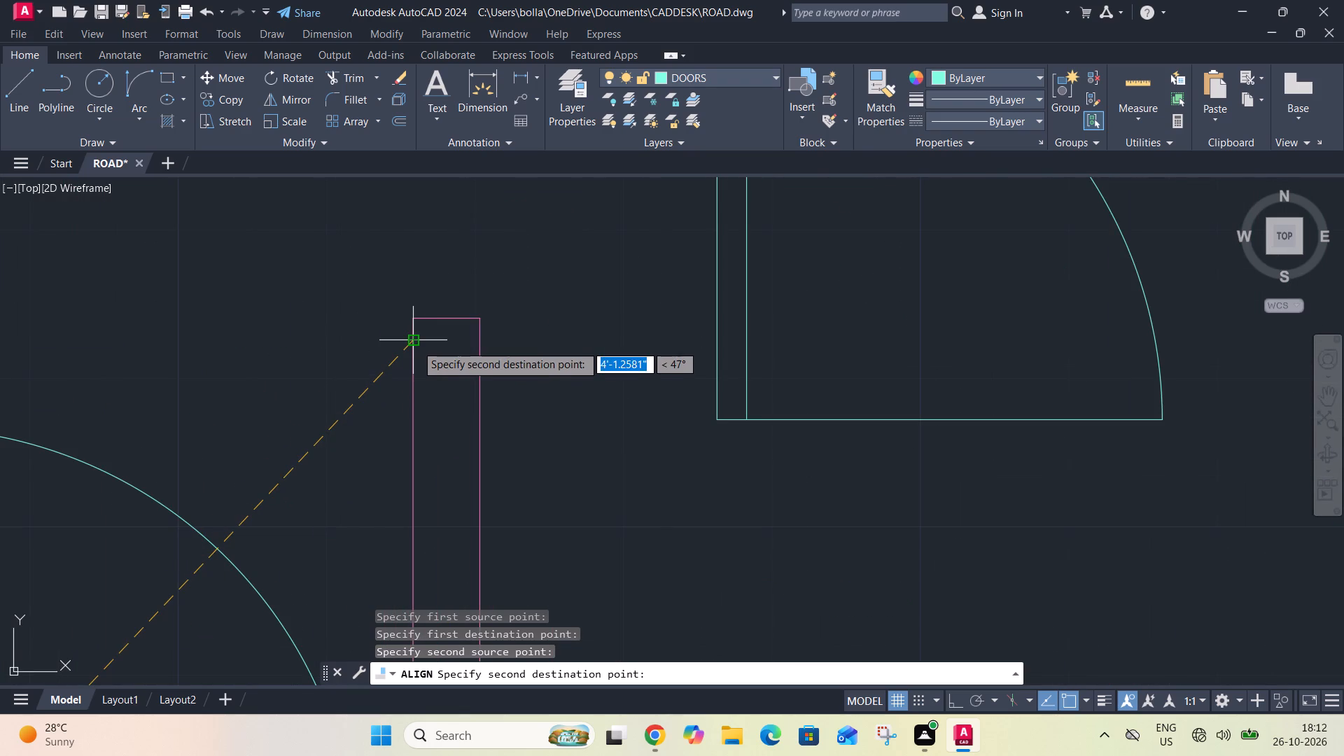
pyautogui.click(416, 340)
pyautogui.press('space')
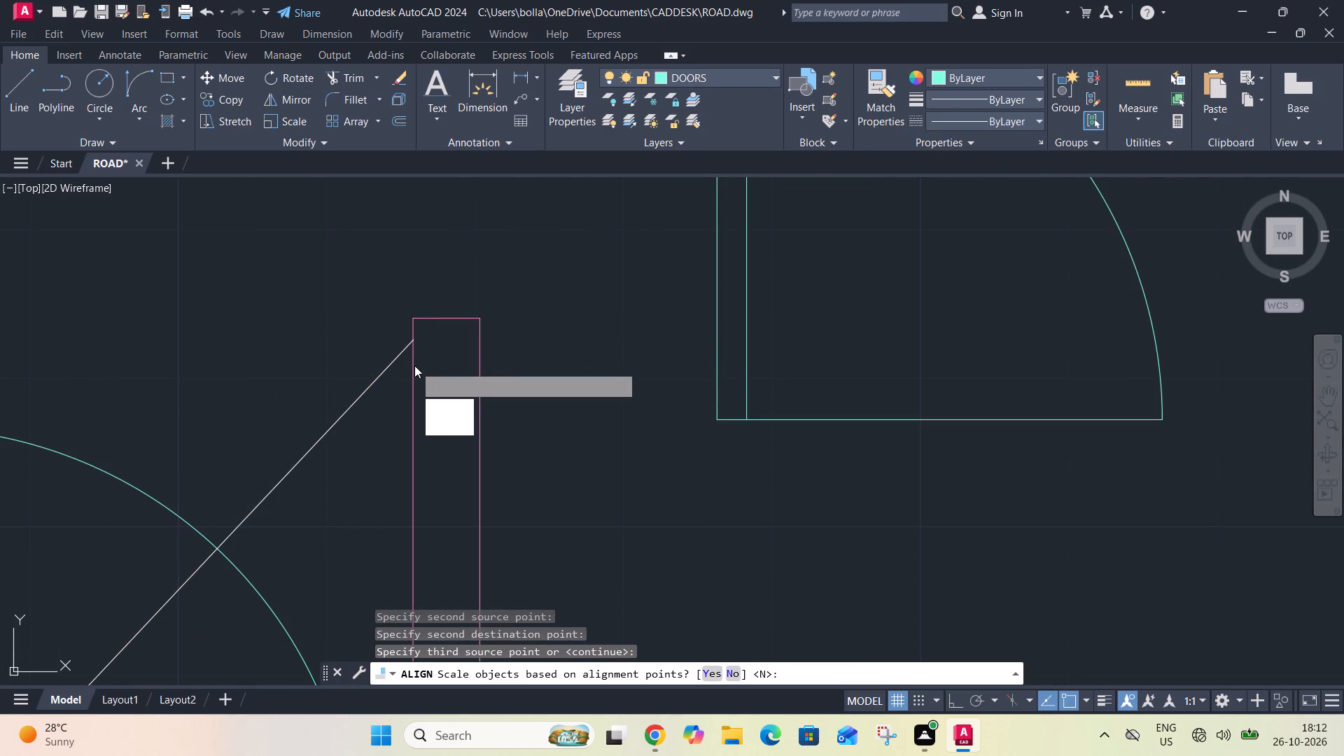
pyautogui.moveTo(449, 400); pyautogui.dragTo(414, 365)
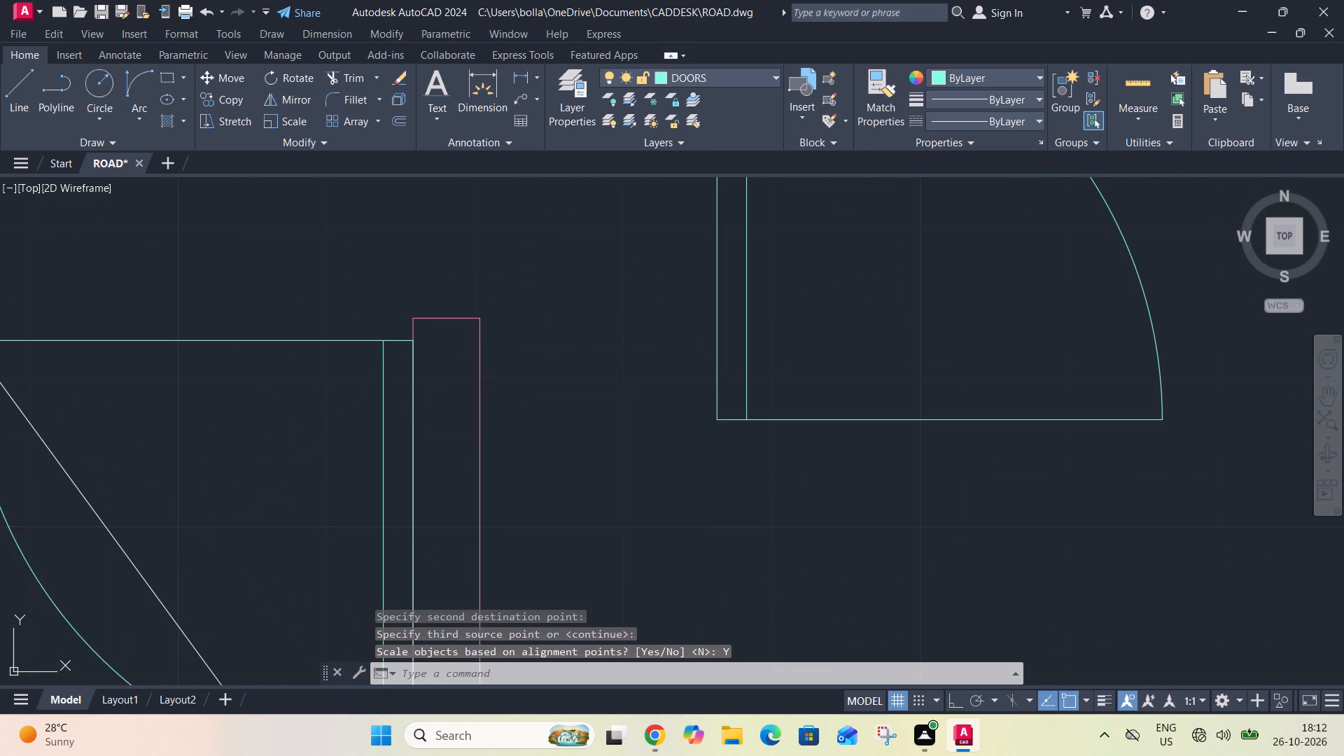
# Align the east 10'X12' bedroom's door, latch end first, from the kitchen-side wall's northwest corner to the toilet wall's southwest corner, scaling to fit.
pyautogui.scroll(-5, 414, 365)
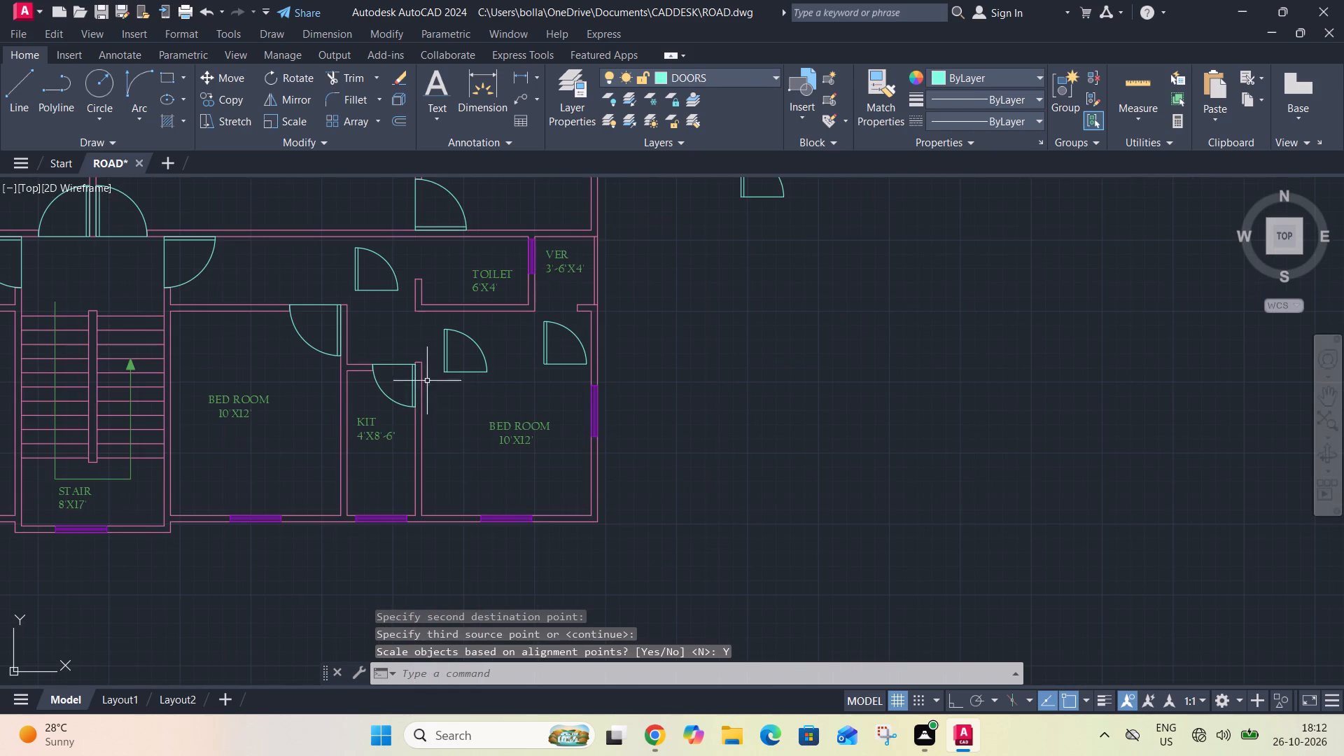
pyautogui.moveTo(440, 391); pyautogui.dragTo(303, 428, button='middle')
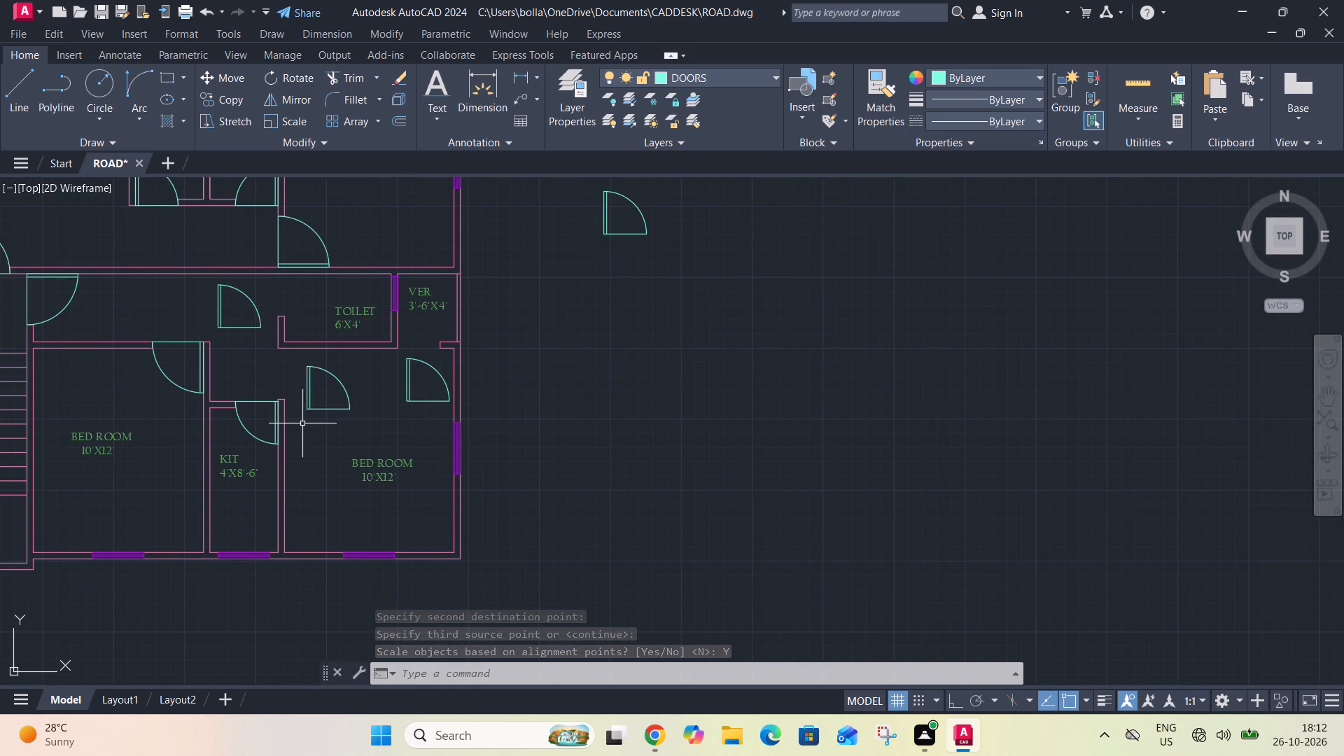
pyautogui.scroll(2, 293, 361)
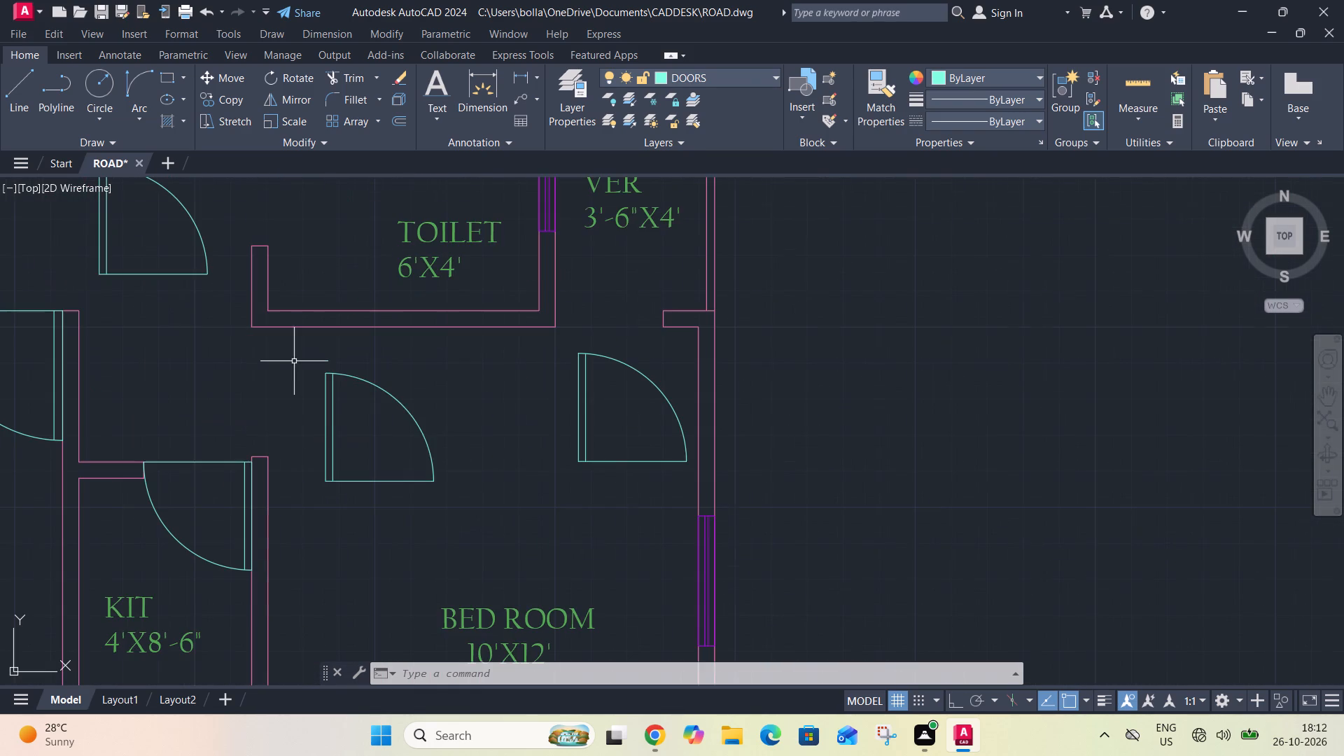
pyautogui.click(293, 353)
pyautogui.click(442, 506)
pyautogui.write('AL')
pyautogui.press('space')
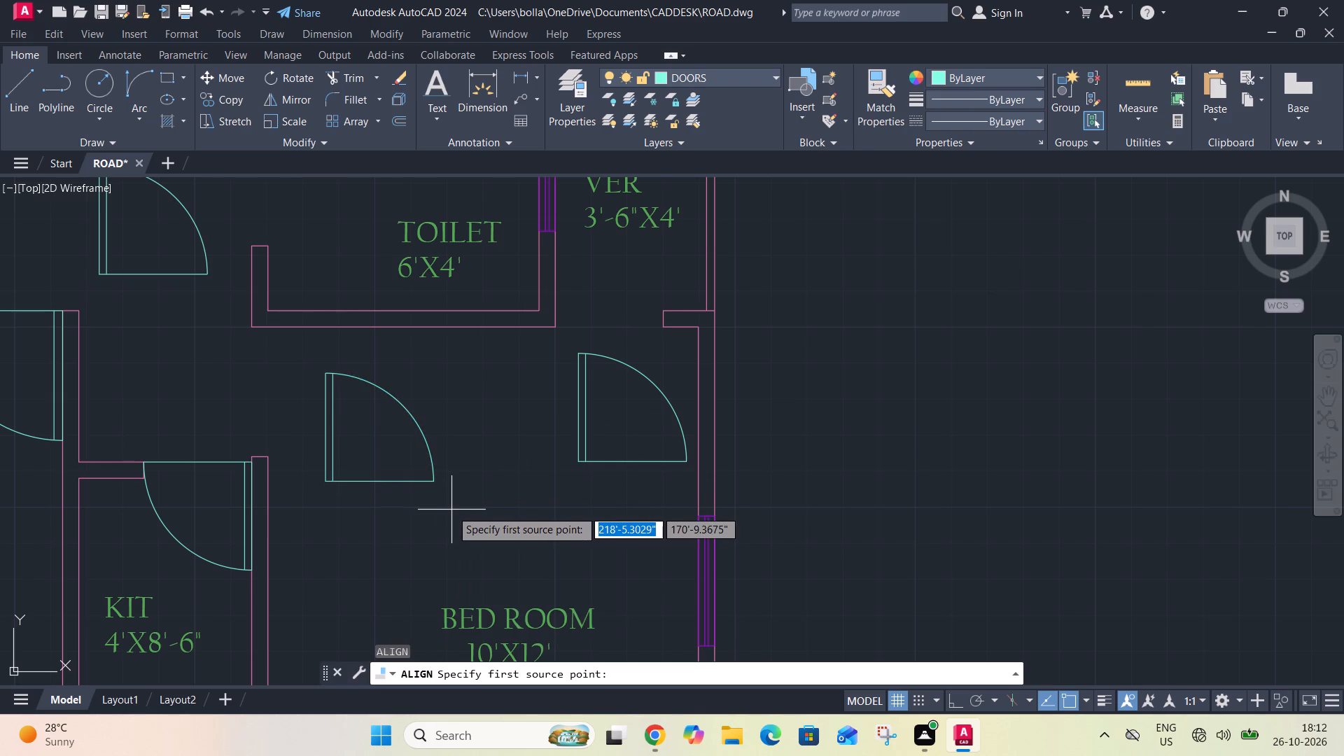
pyautogui.click(432, 484)
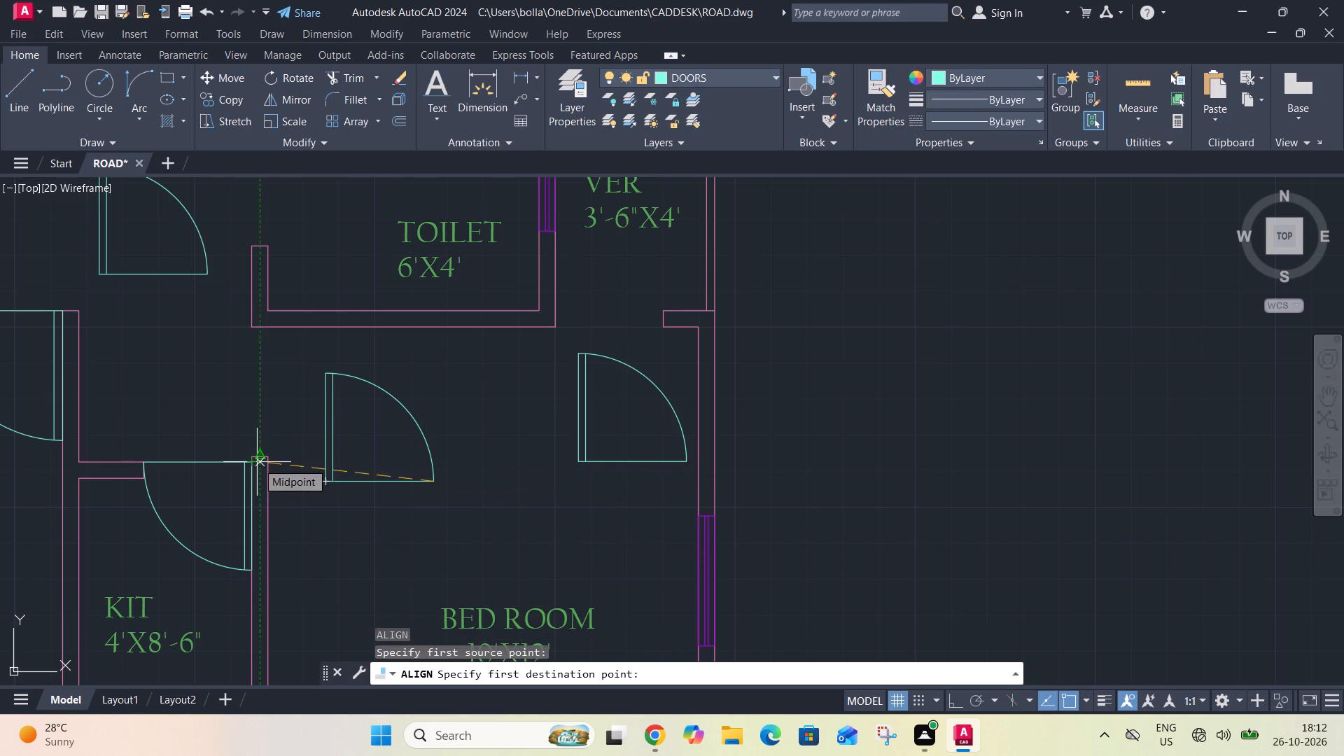
pyautogui.scroll(3, 248, 456)
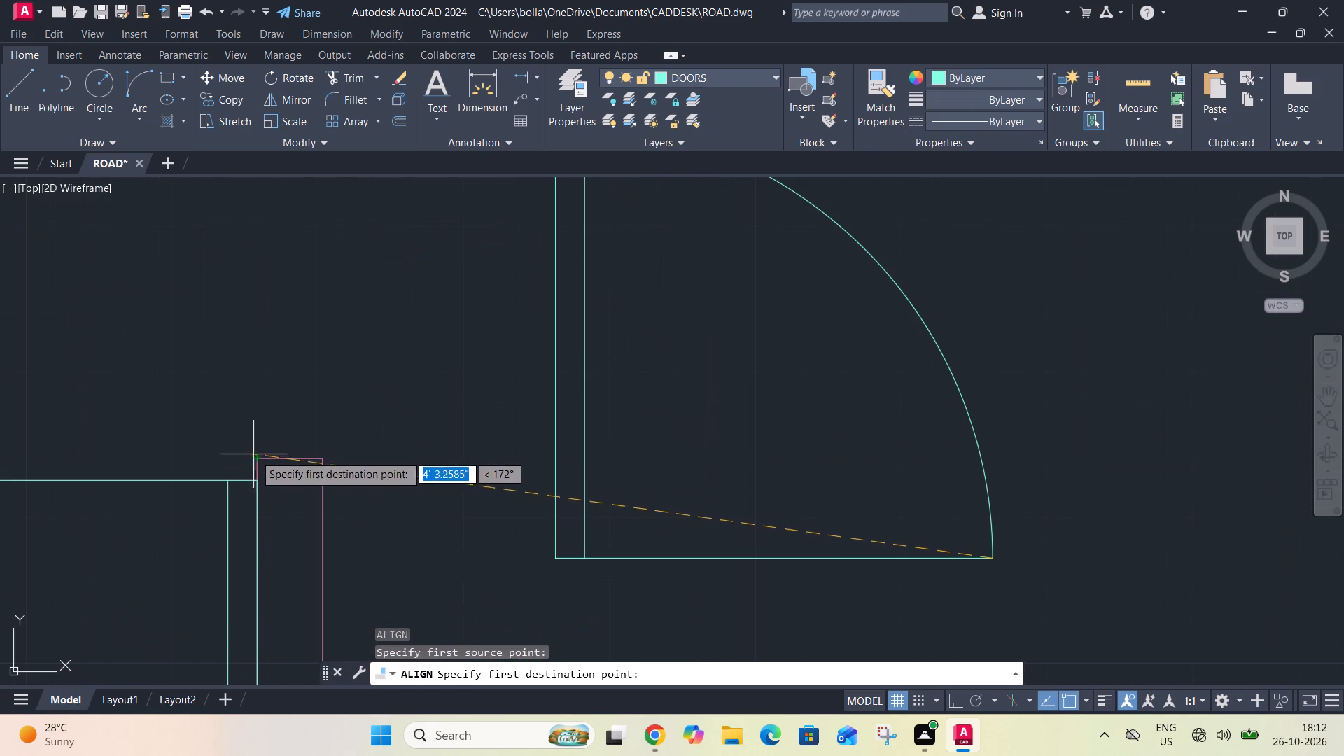
pyautogui.click(256, 454)
pyautogui.scroll(-1, 276, 434)
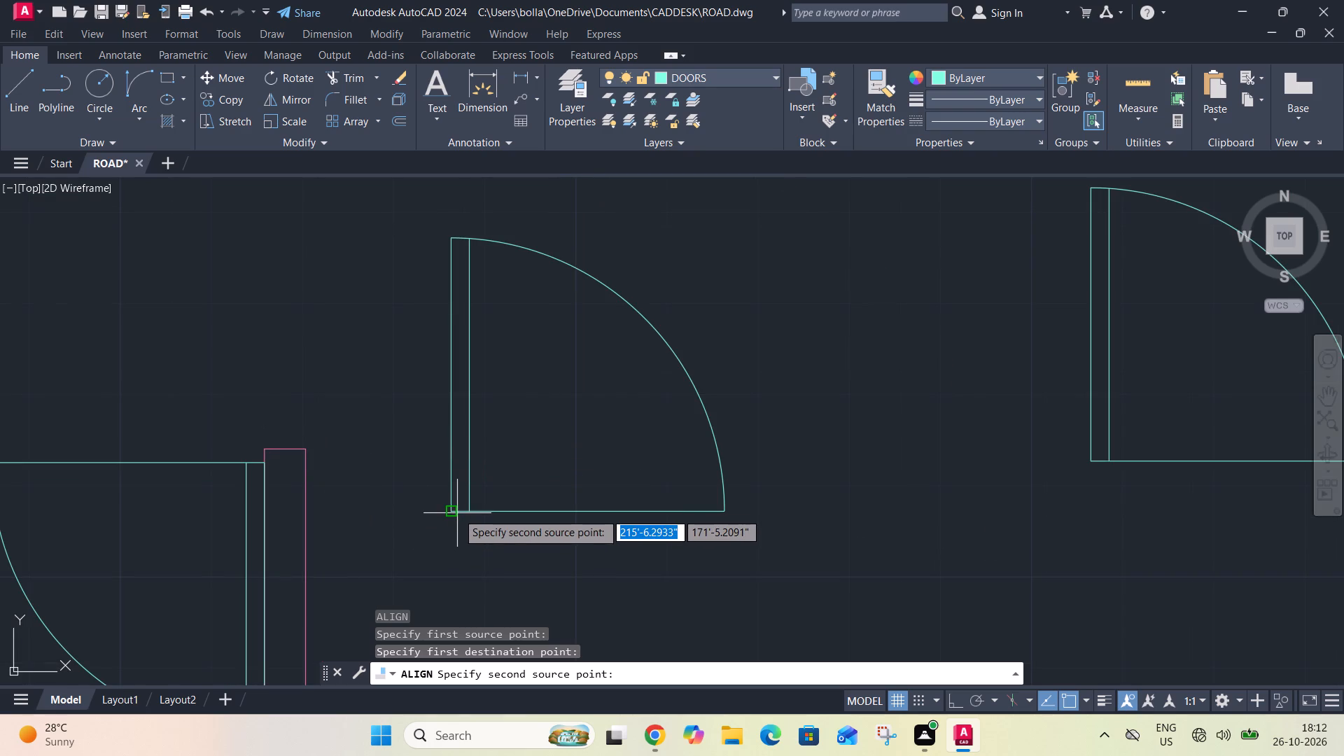
pyautogui.click(453, 512)
pyautogui.scroll(-3, 458, 460)
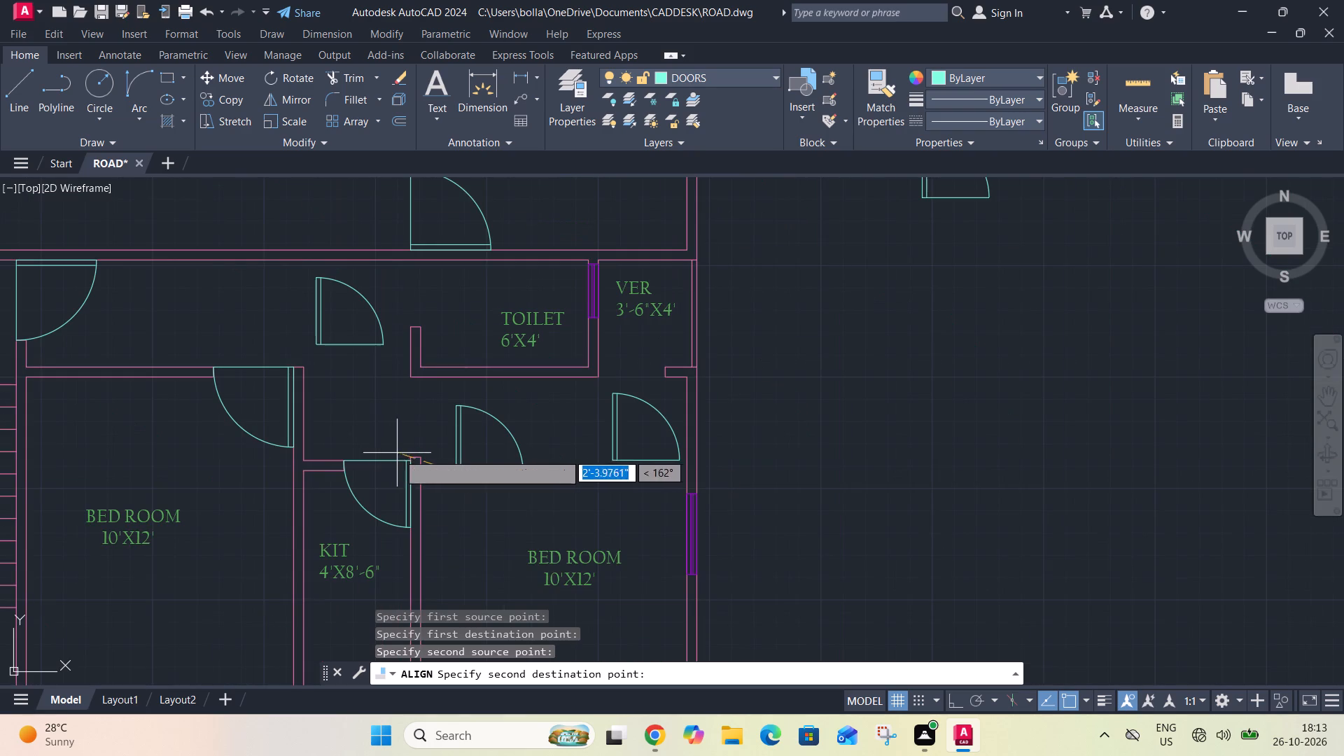
pyautogui.scroll(3, 411, 460)
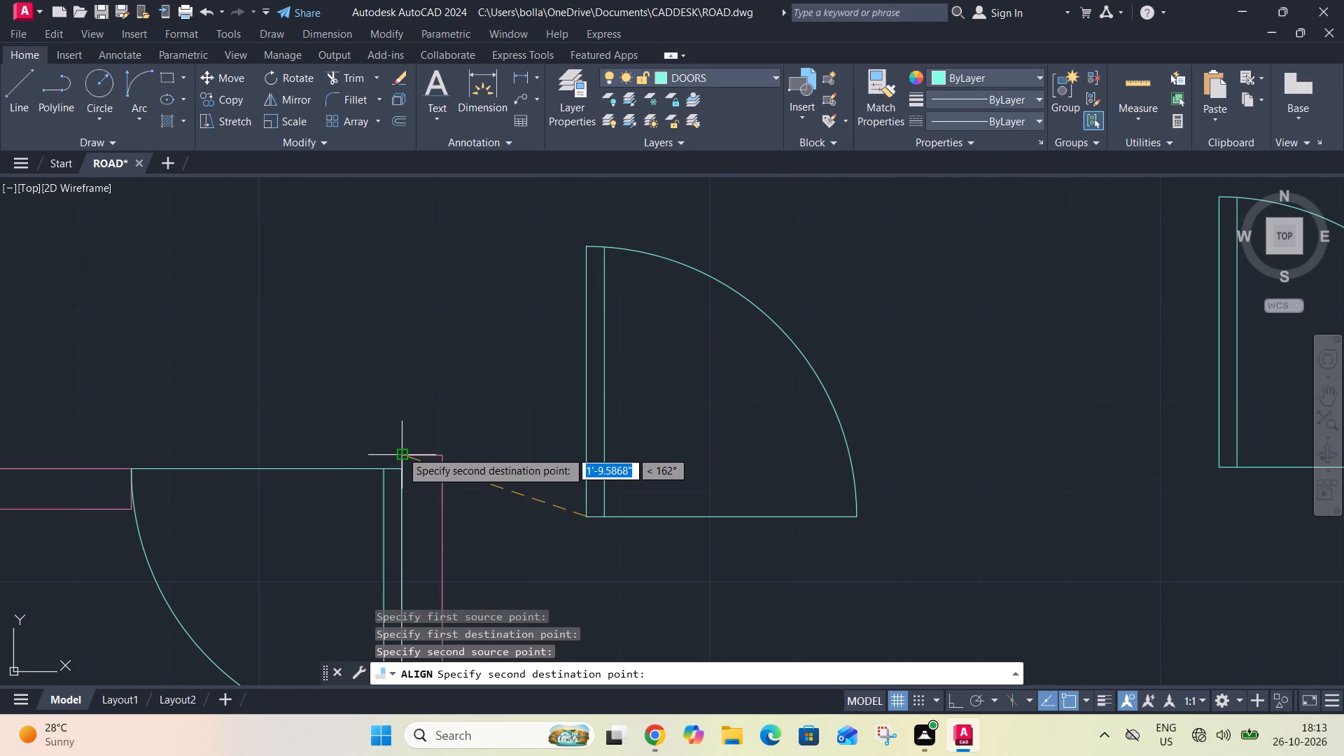
pyautogui.scroll(-2, 398, 421)
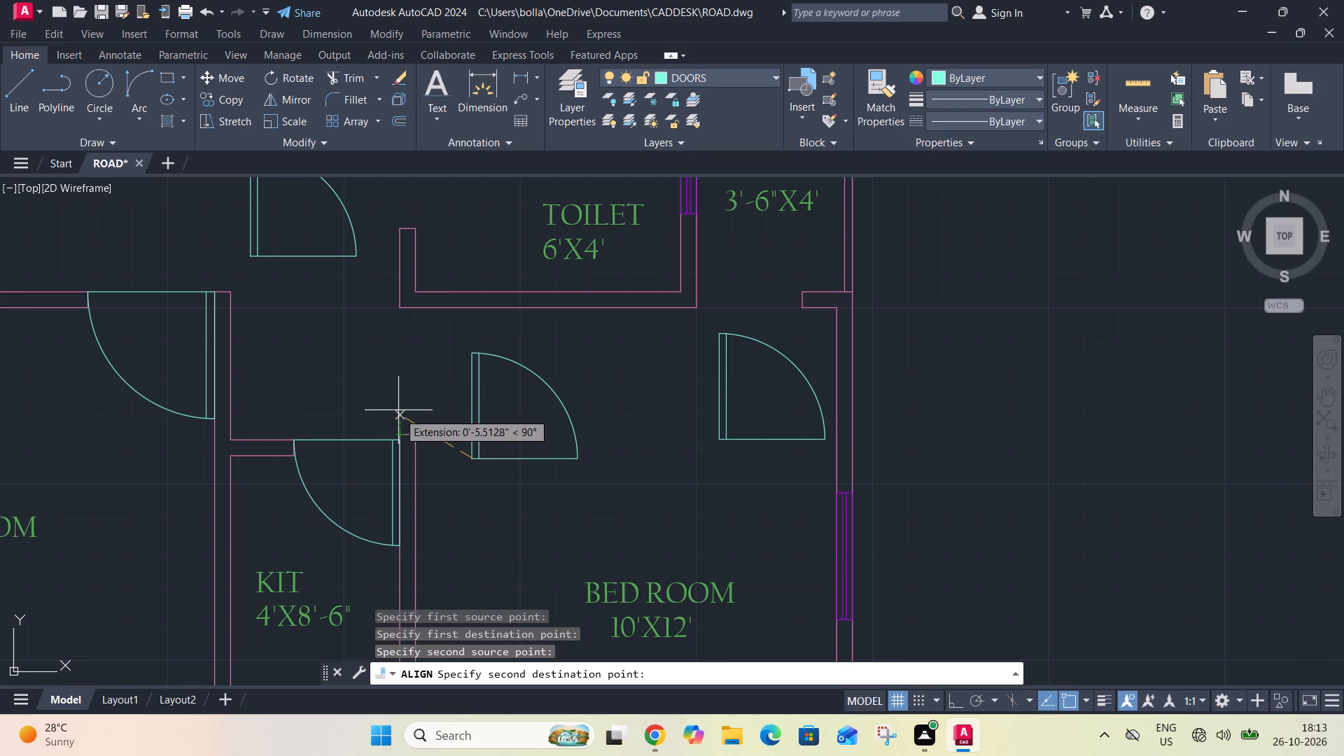
pyautogui.click(400, 306)
pyautogui.press('space')
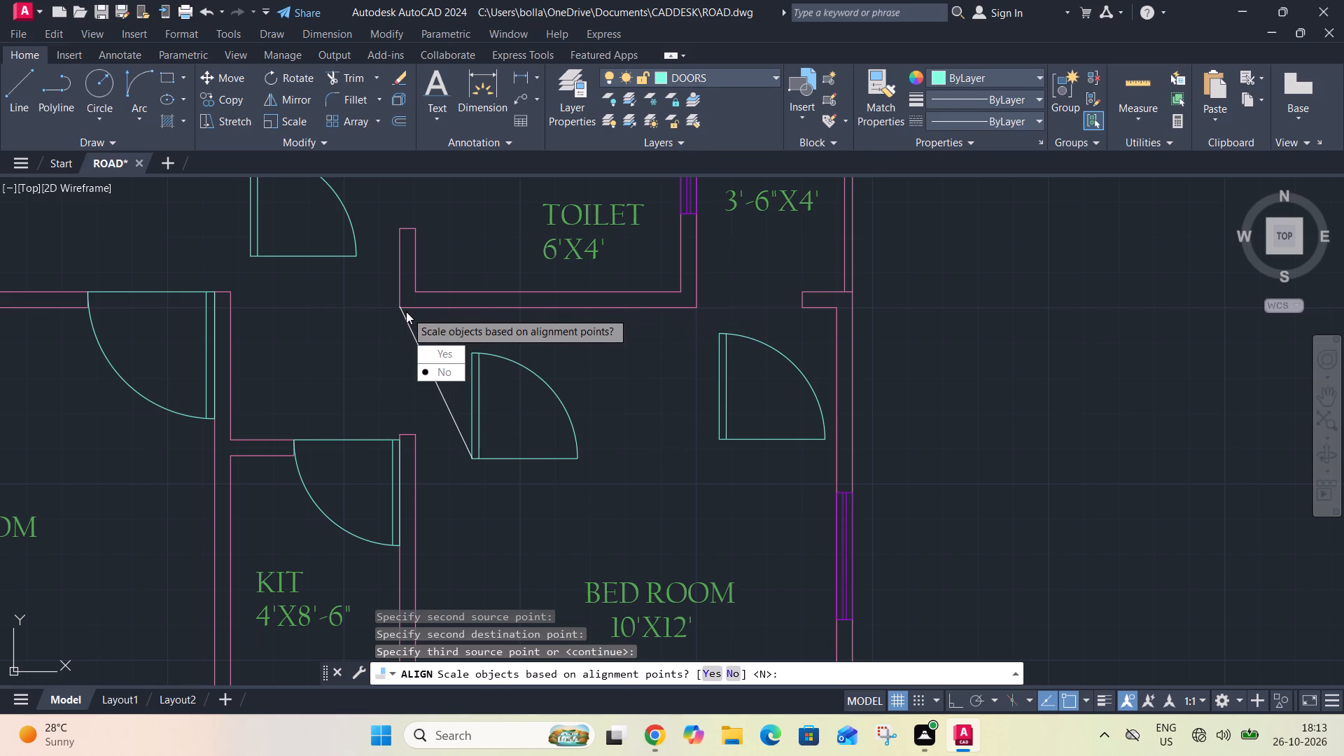
pyautogui.moveTo(444, 353); pyautogui.dragTo(406, 311)
# Move the loose door in the east bedroom by its latch end to the southwest corner of the wall stub at the VER opening.
pyautogui.scroll(-3, 405, 312)
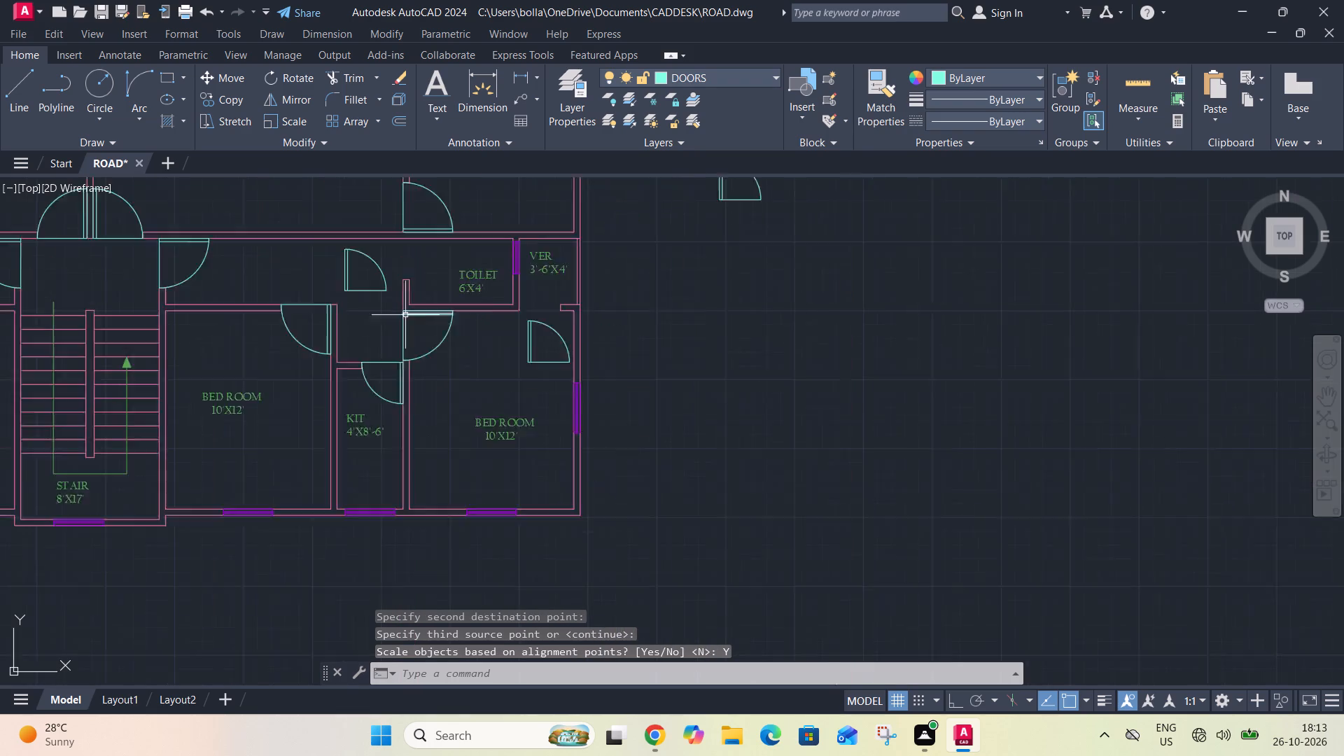
pyautogui.moveTo(436, 339); pyautogui.dragTo(197, 419, button='middle')
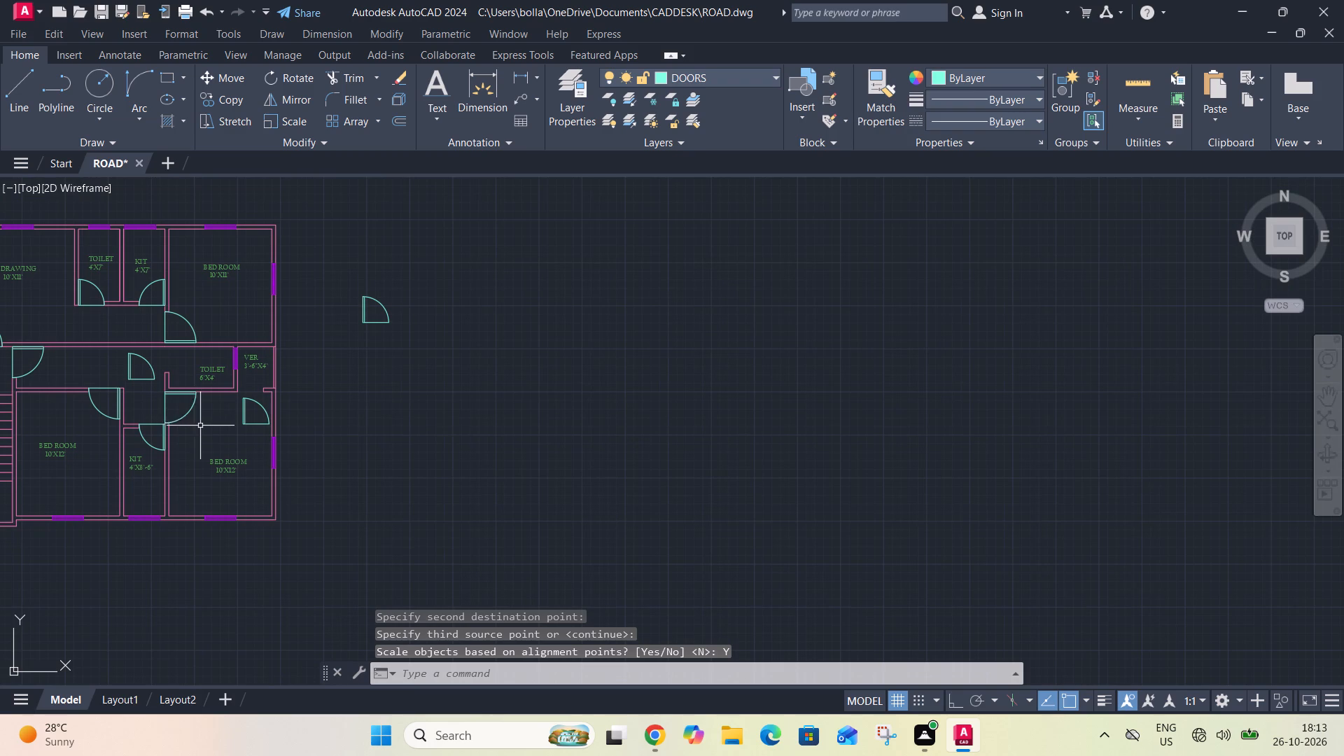
pyautogui.scroll(2, 217, 411)
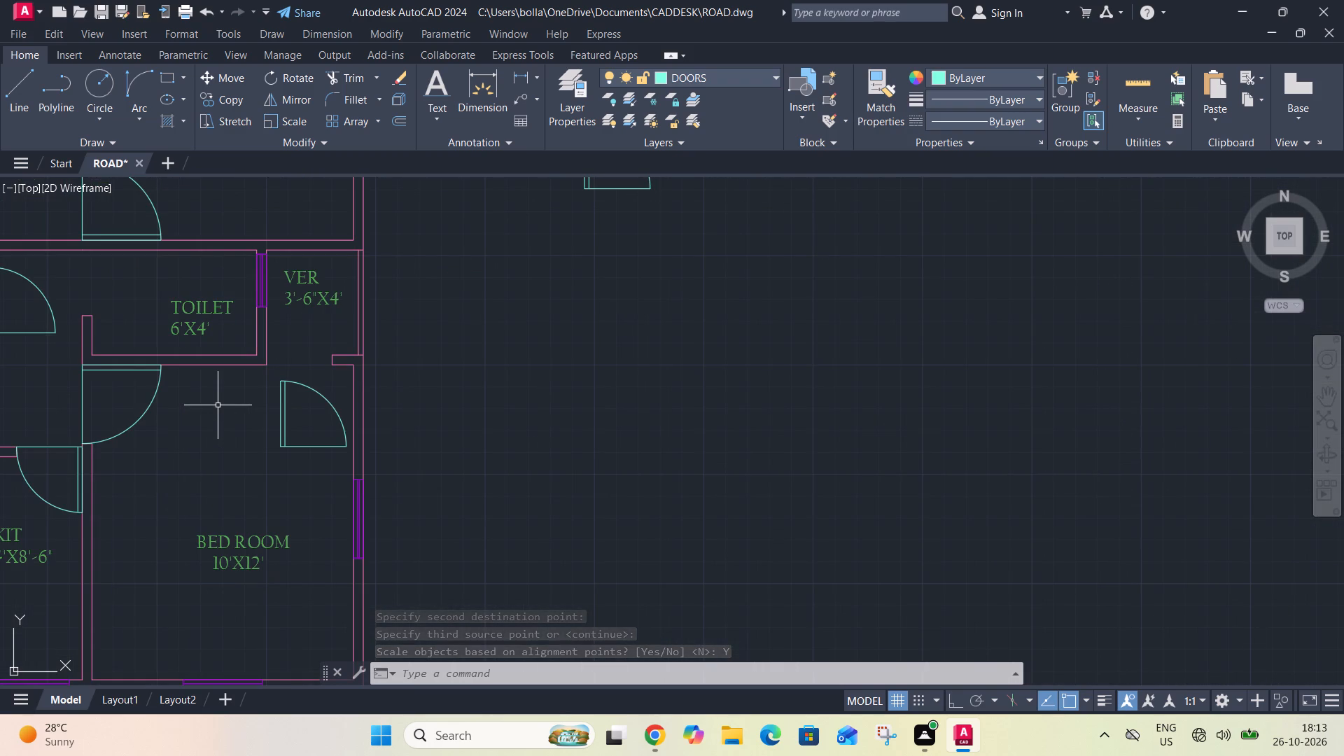
pyautogui.click(269, 371)
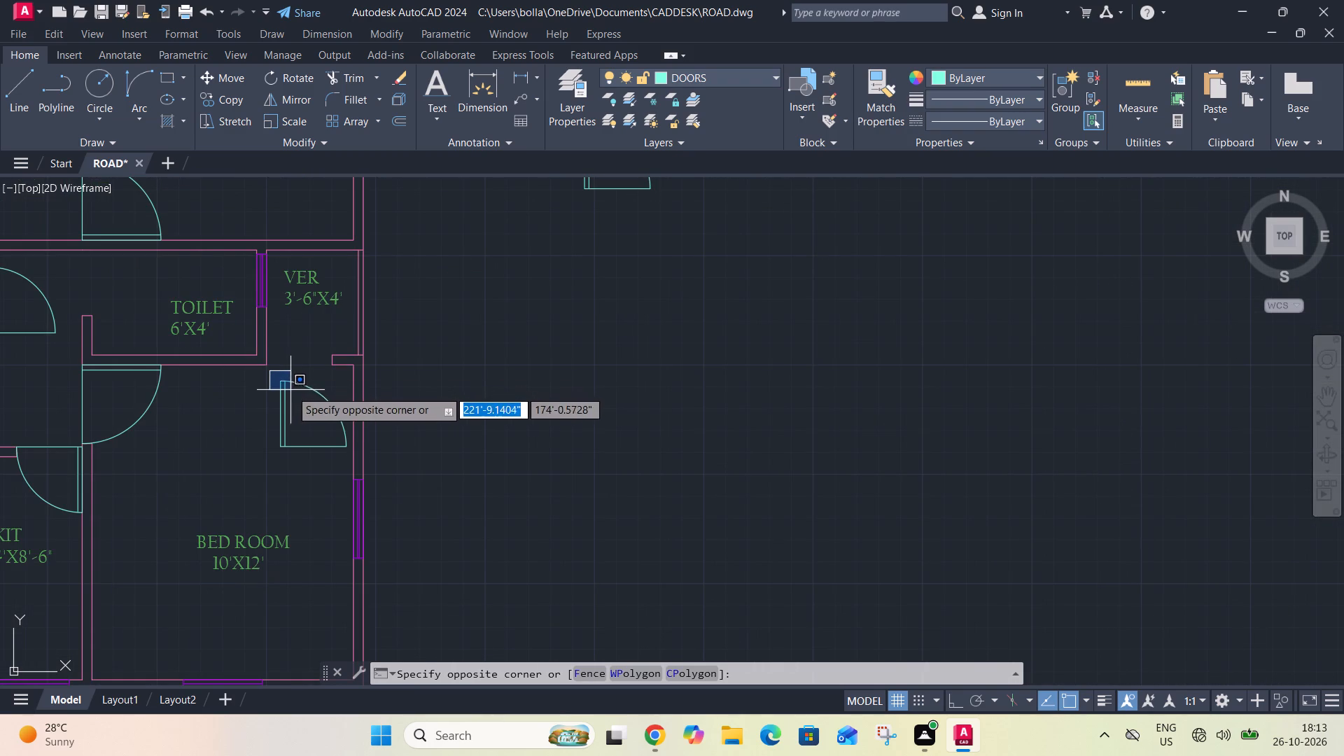
pyautogui.scroll(1, 346, 454)
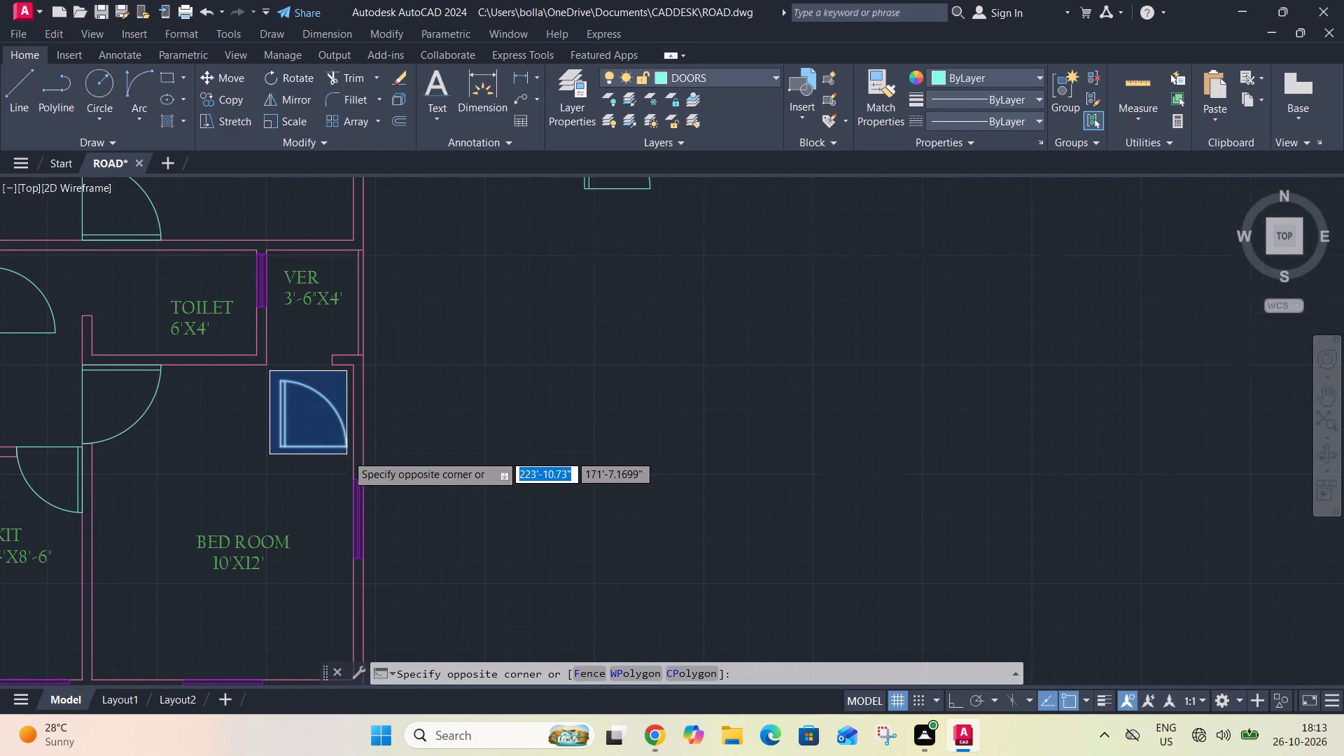
pyautogui.scroll(1, 346, 454)
pyautogui.click(346, 453)
pyautogui.write('M')
pyautogui.press('space')
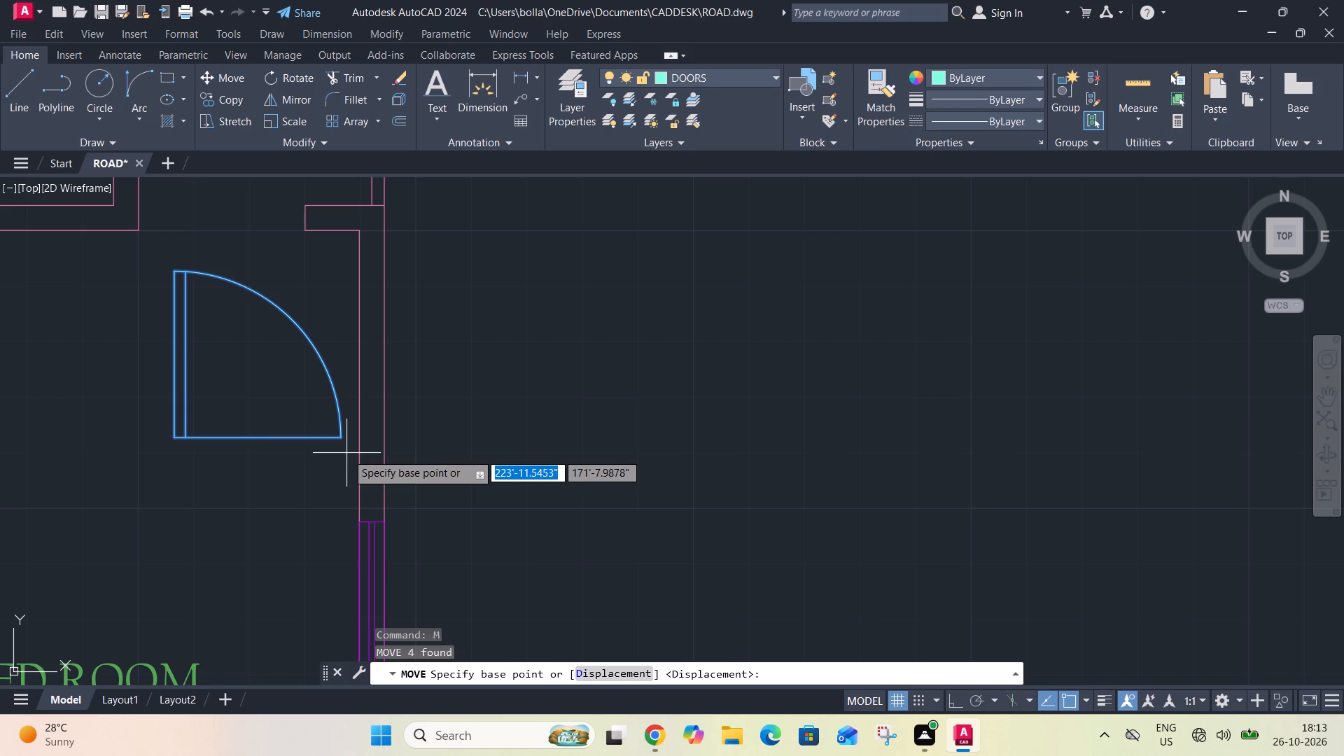
pyautogui.scroll(-1, 347, 453)
pyautogui.click(343, 441)
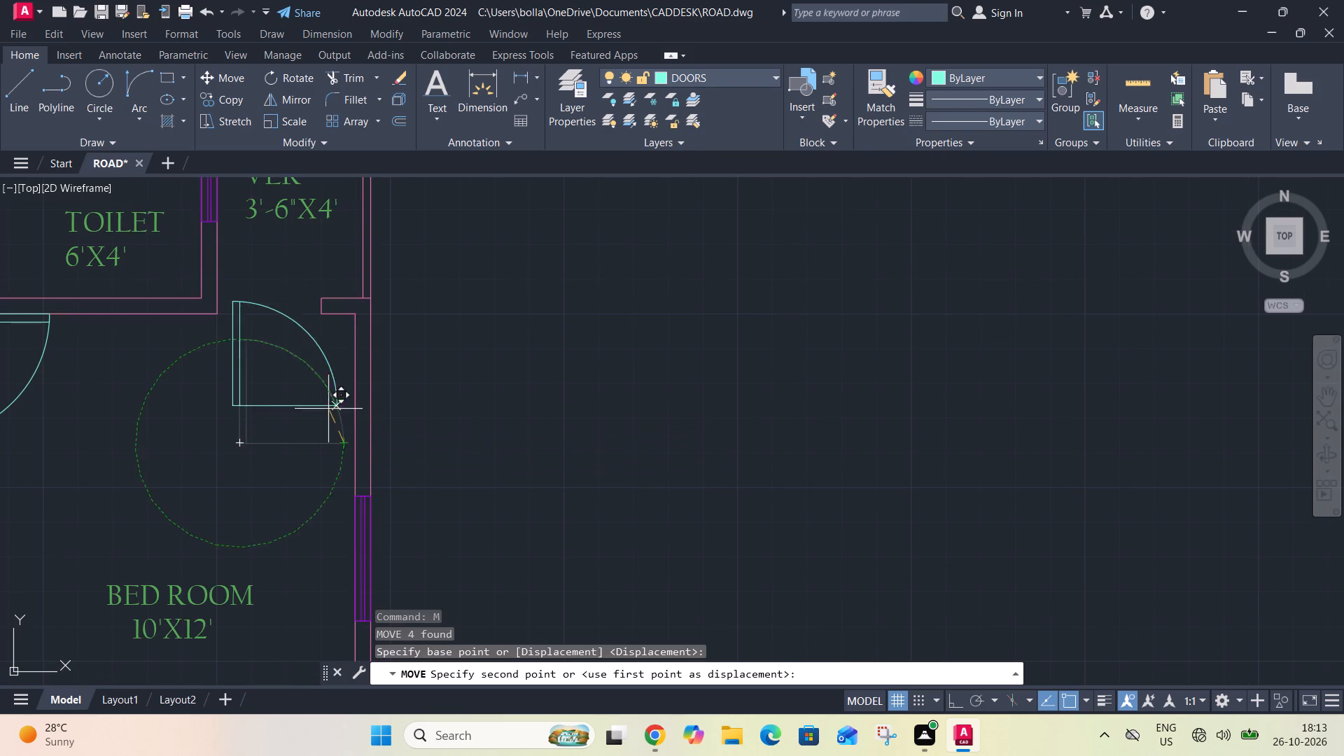
pyautogui.click(322, 318)
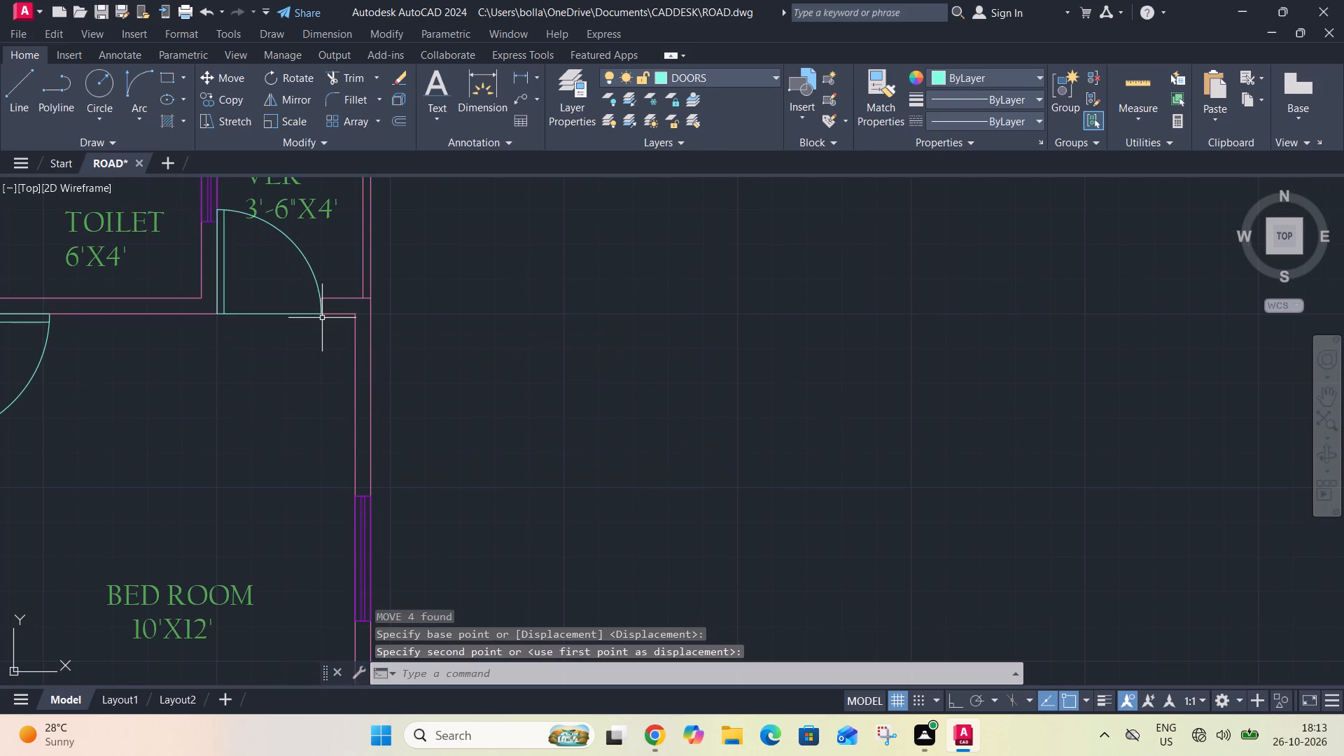
# Move both lines of the VER 3'-6"X4' label north, clear of the door swing below them.
pyautogui.scroll(-2, 323, 335)
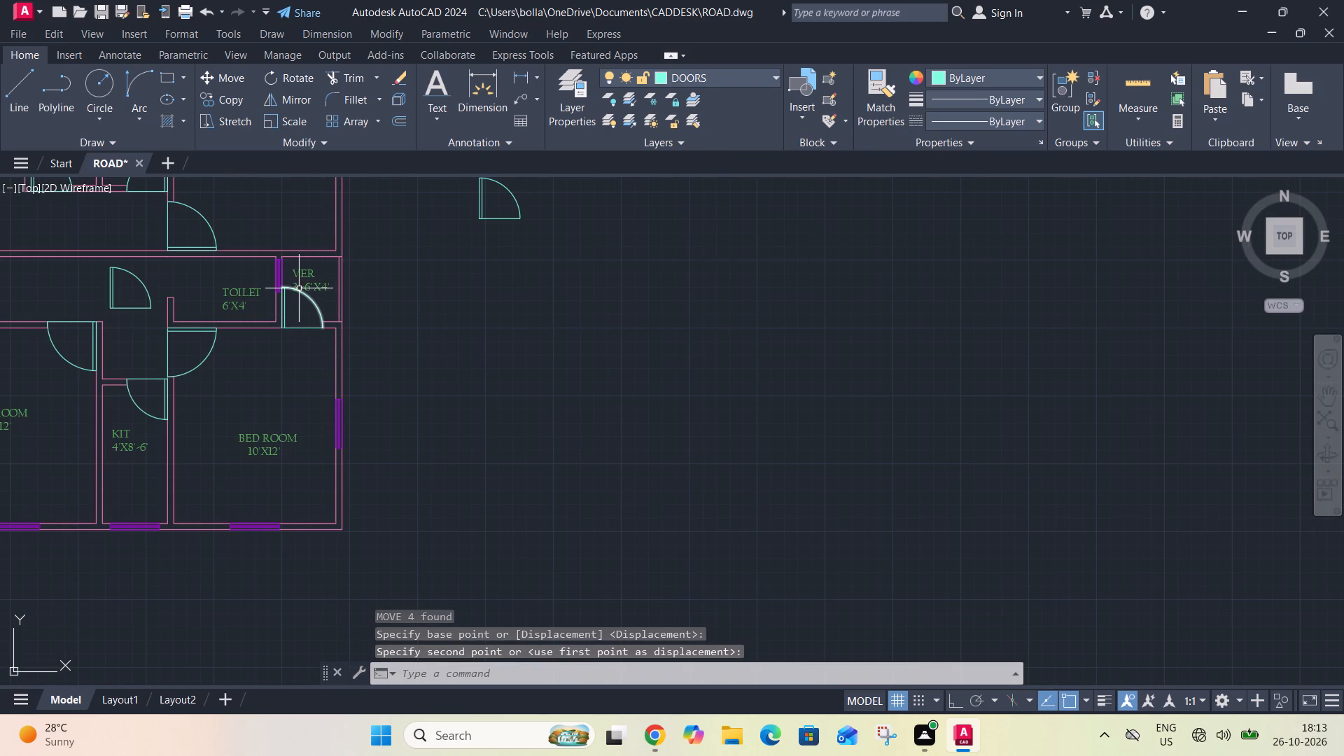
pyautogui.scroll(3, 298, 289)
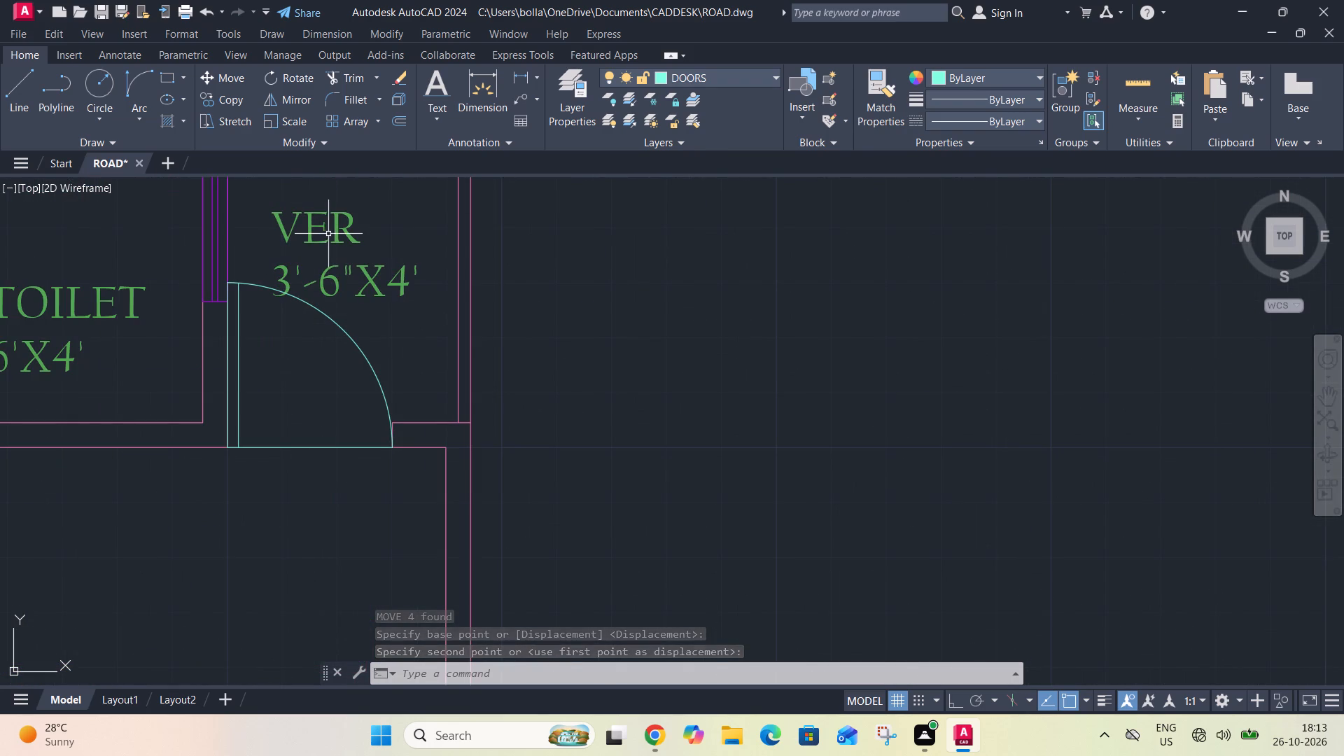
pyautogui.click(328, 234)
pyautogui.click(325, 239)
pyautogui.click(346, 268)
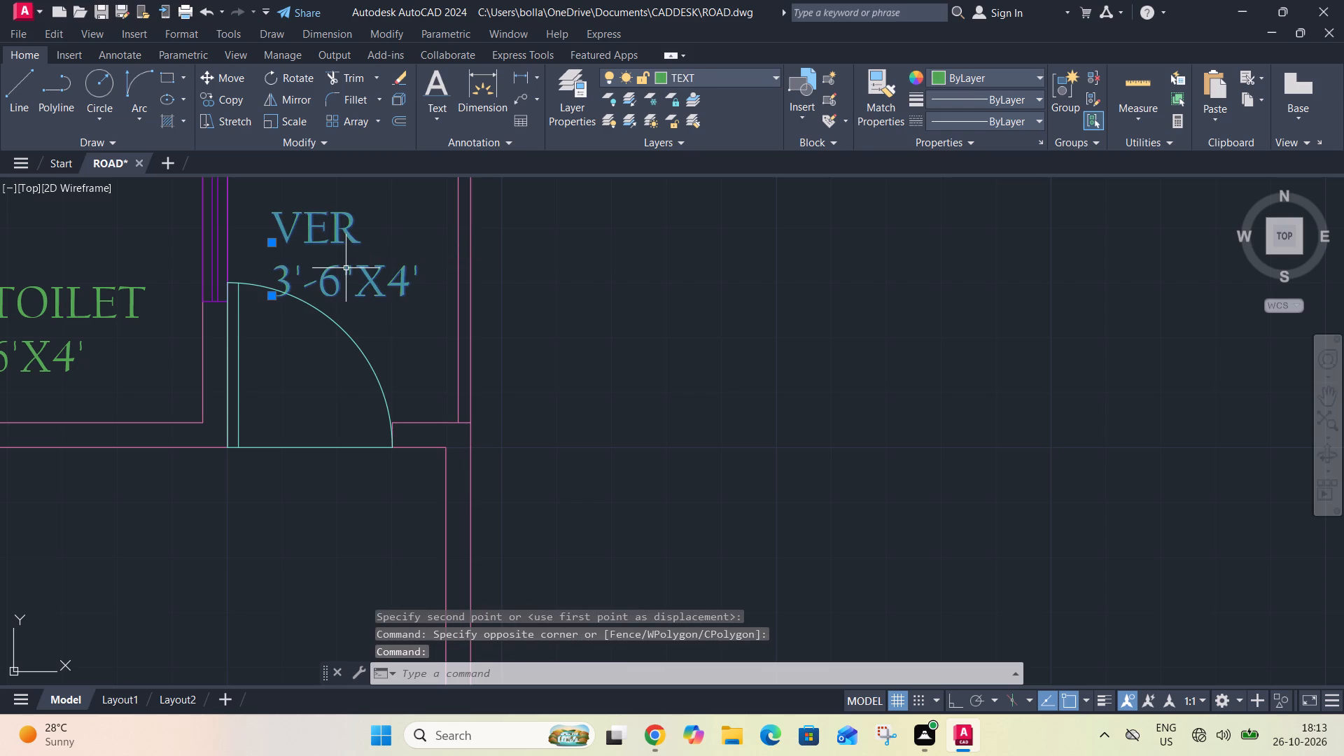
pyautogui.write('M')
pyautogui.press('space')
pyautogui.click(345, 267)
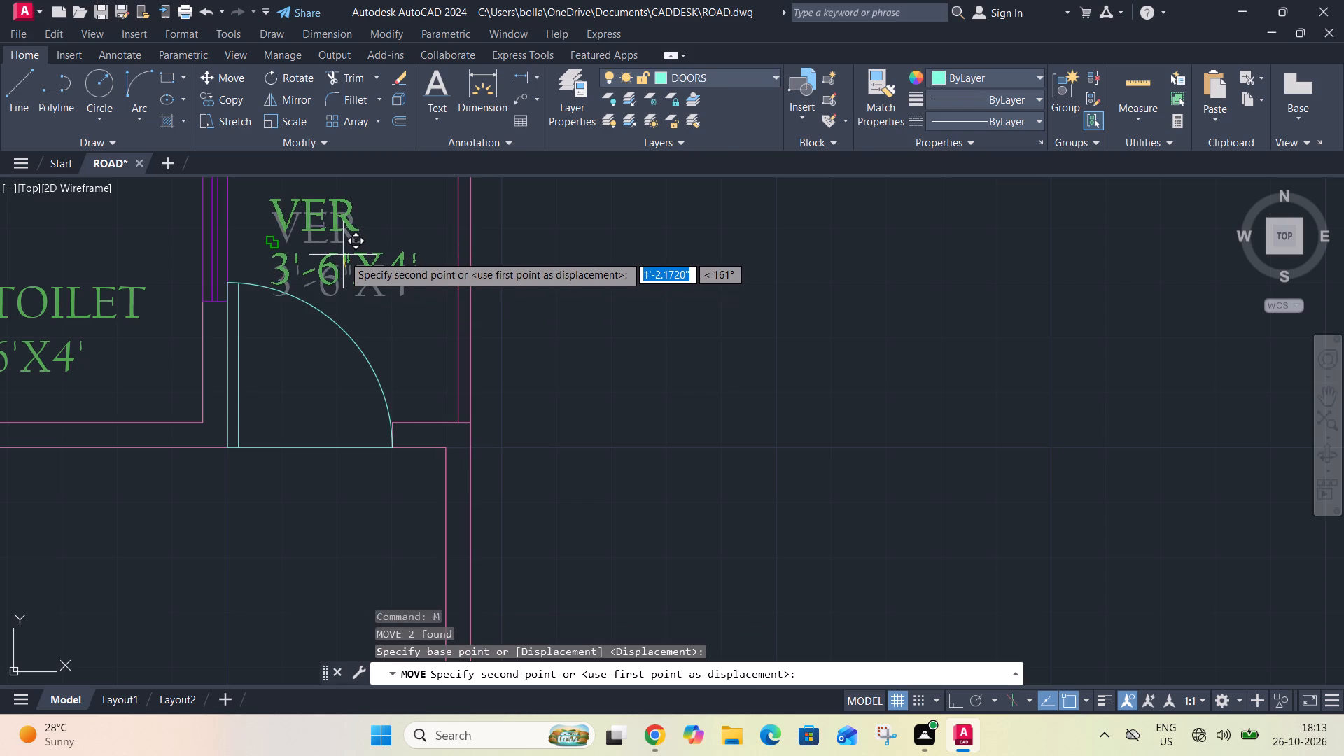
pyautogui.moveTo(342, 253); pyautogui.dragTo(383, 334, button='middle')
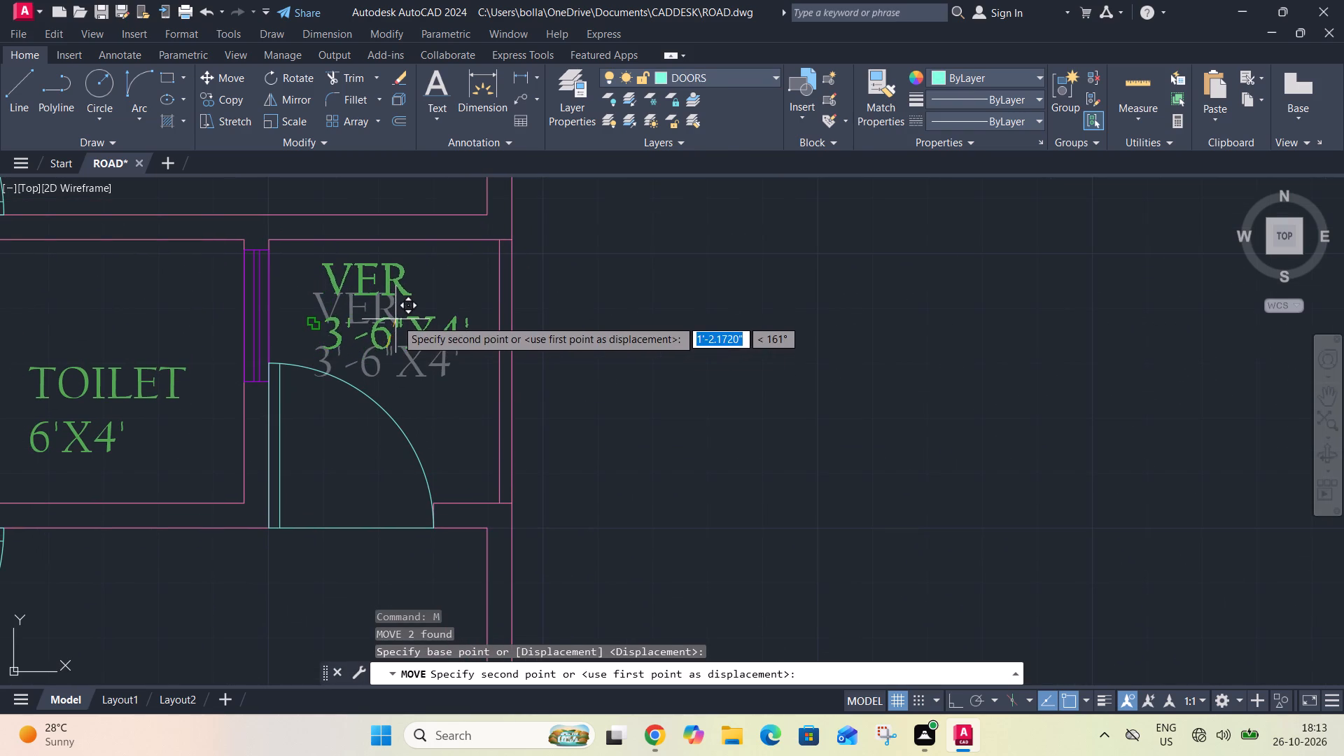
pyautogui.click(398, 318)
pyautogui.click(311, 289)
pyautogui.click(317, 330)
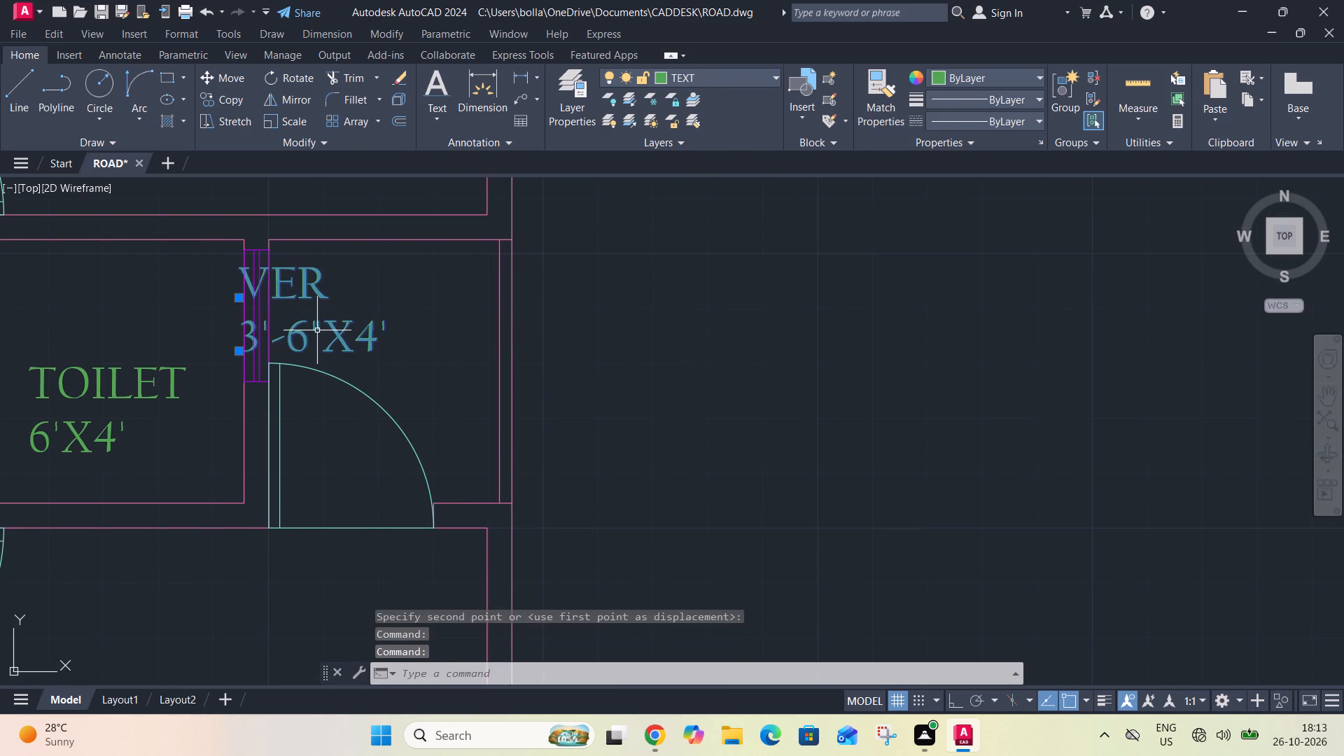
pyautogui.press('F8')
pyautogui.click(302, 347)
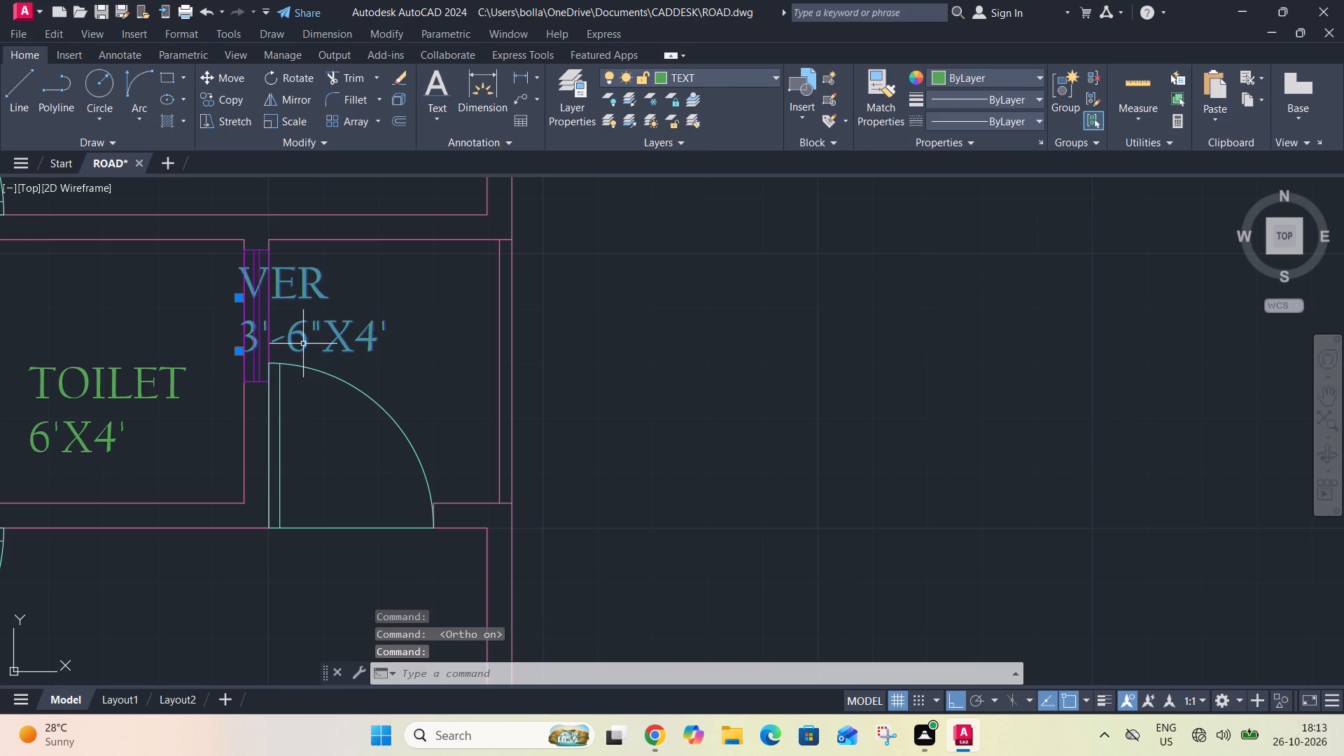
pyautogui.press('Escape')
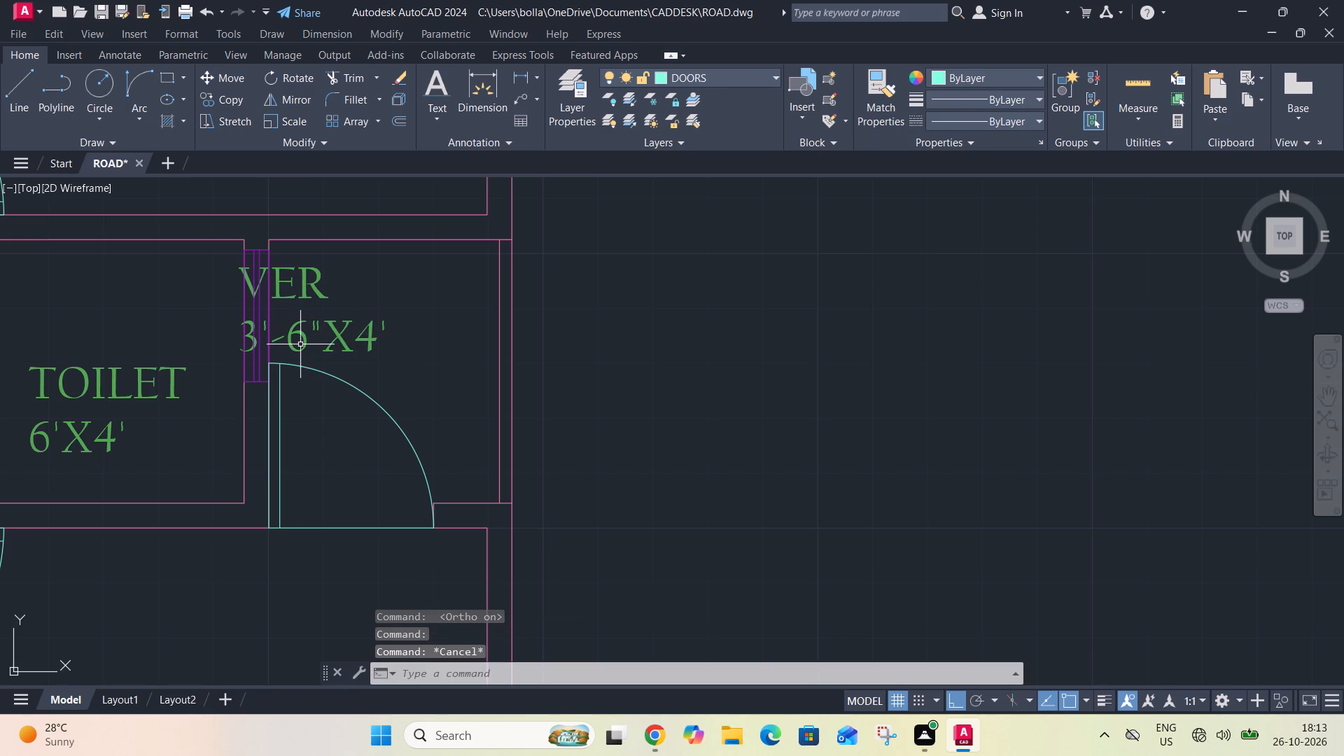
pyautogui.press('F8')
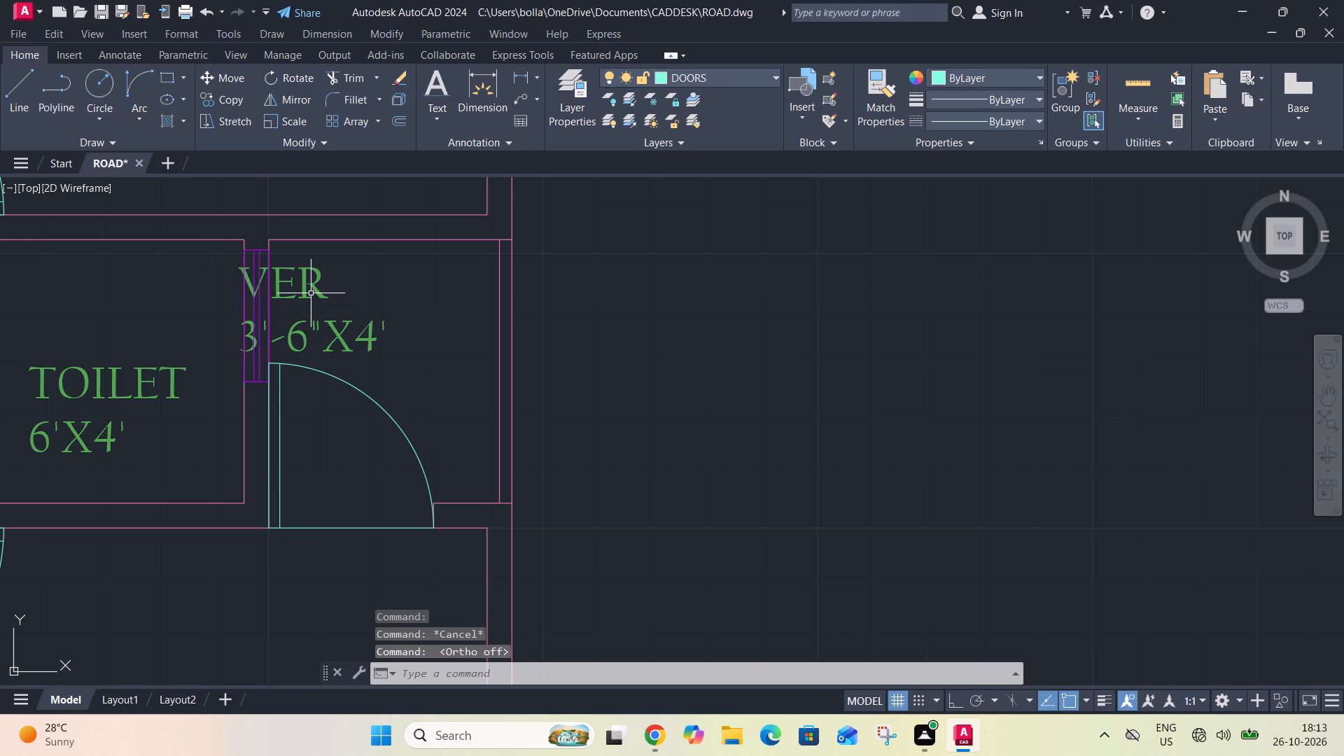
# Move both lines of the VER 3'-6"X4' label straight east, off the toilet window and into the VER space.
pyautogui.click(307, 286)
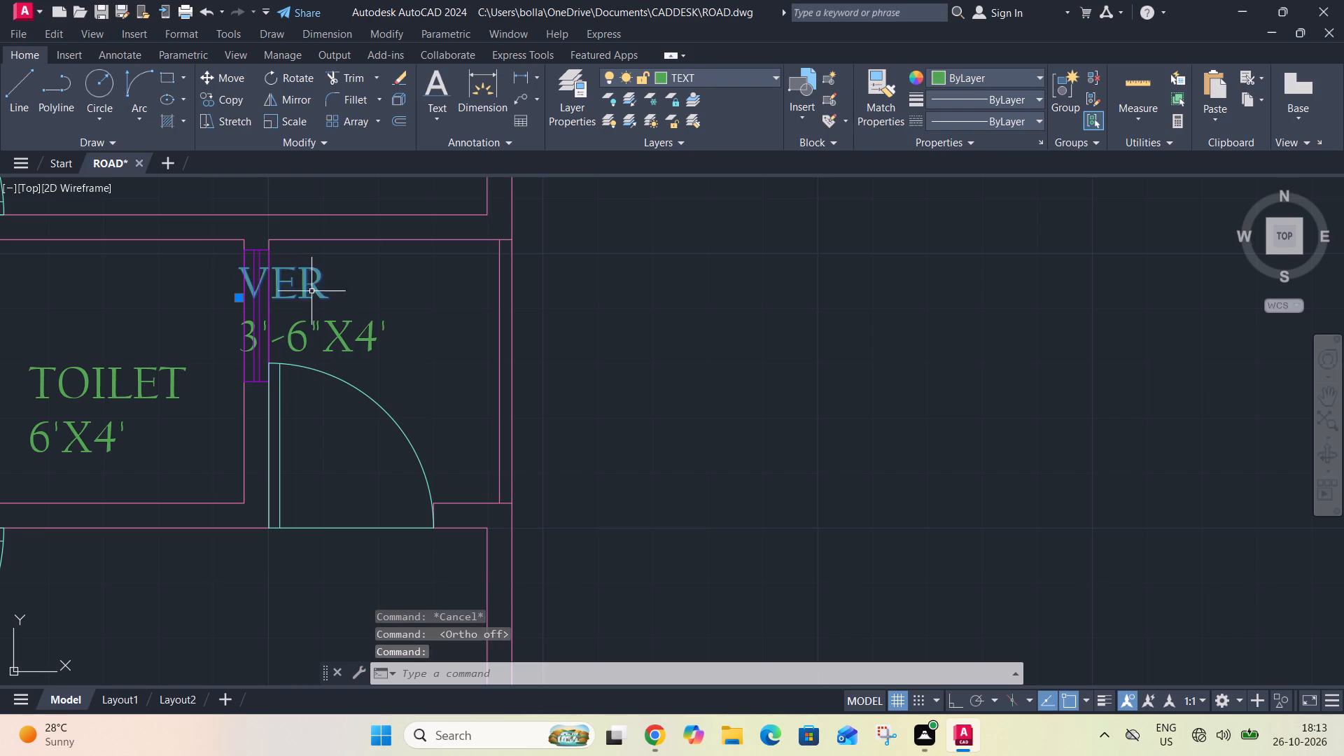
pyautogui.click(341, 333)
pyautogui.write('M')
pyautogui.press('space')
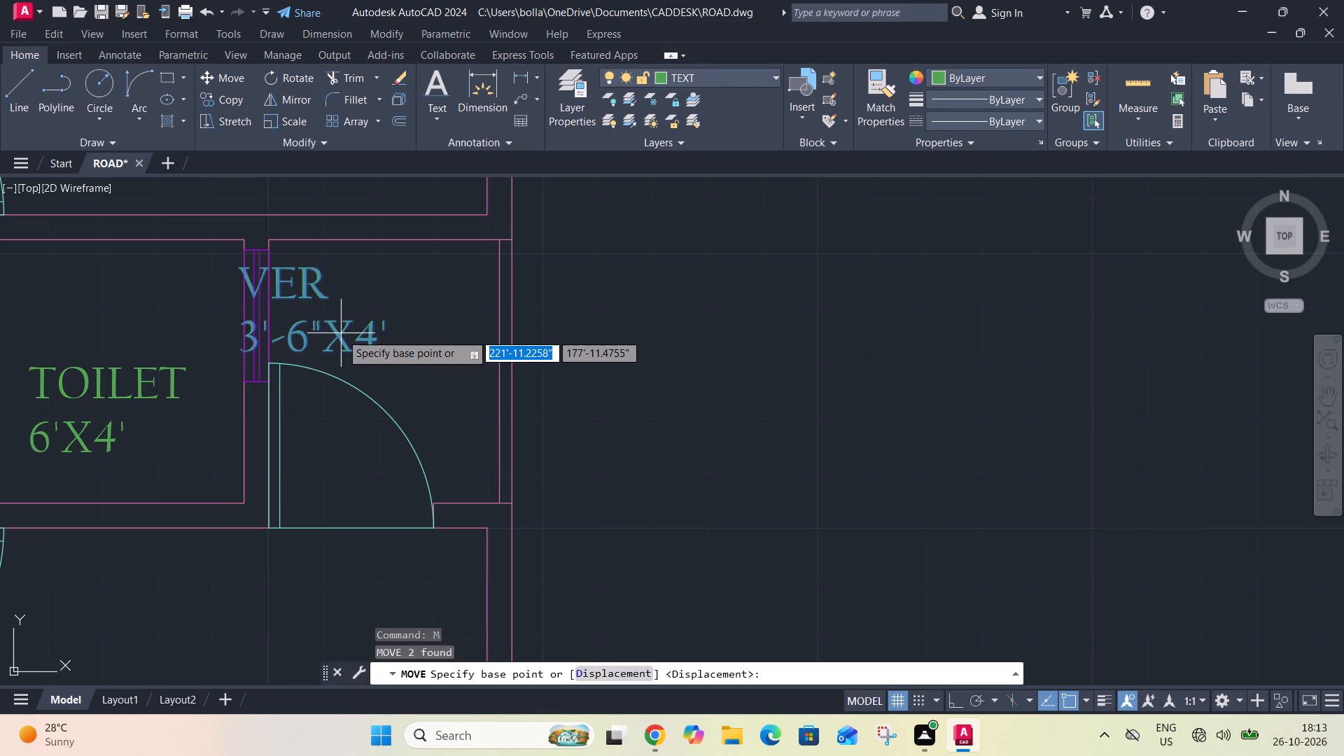
pyautogui.click(317, 353)
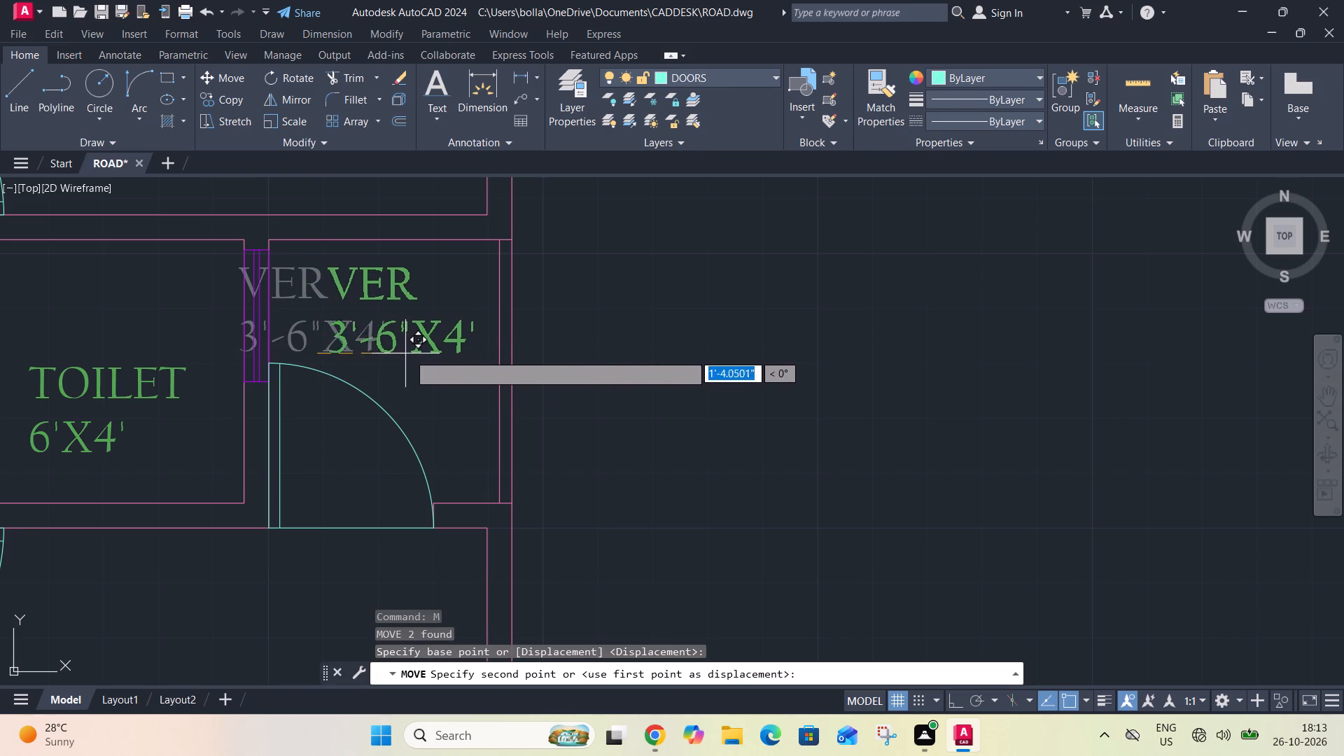
pyautogui.click(416, 355)
# Delete the spare door copy standing outside the plan, east of the 10'X11' bedroom.
pyautogui.scroll(-3, 416, 348)
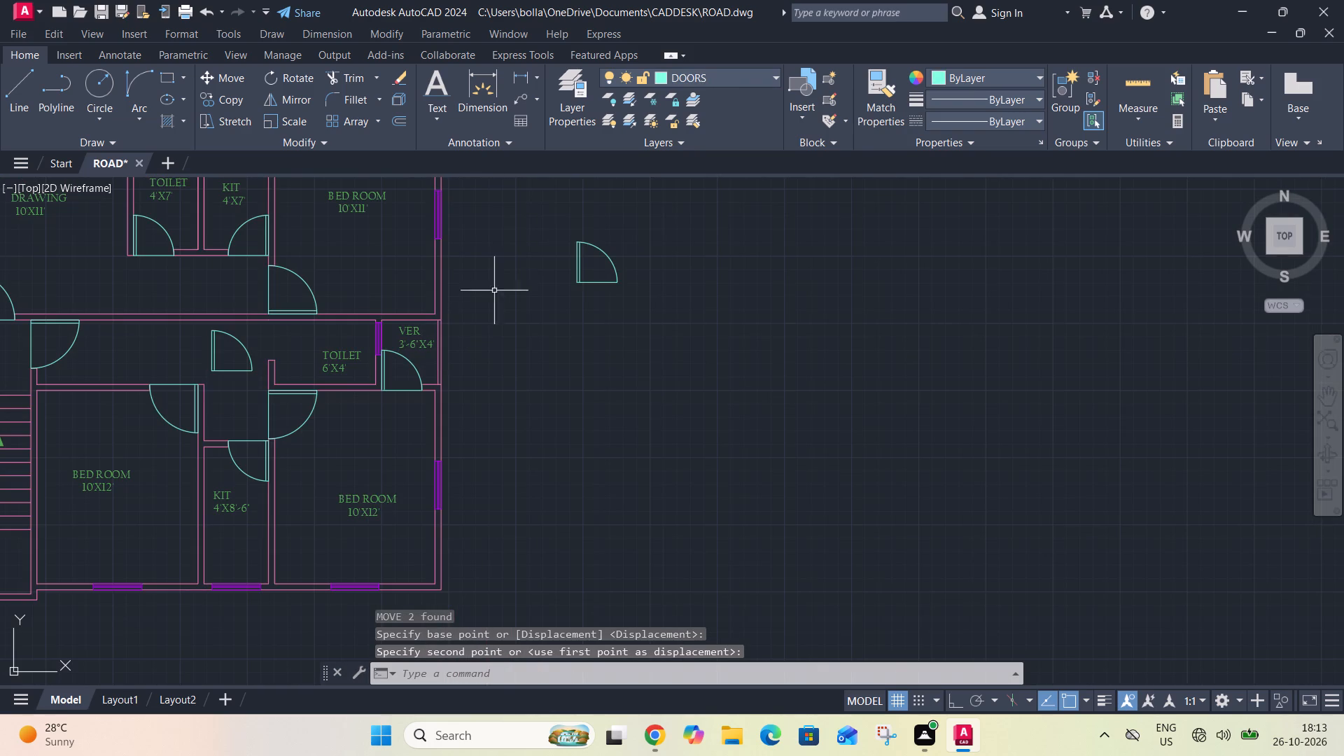
pyautogui.click(538, 197)
pyautogui.click(615, 290)
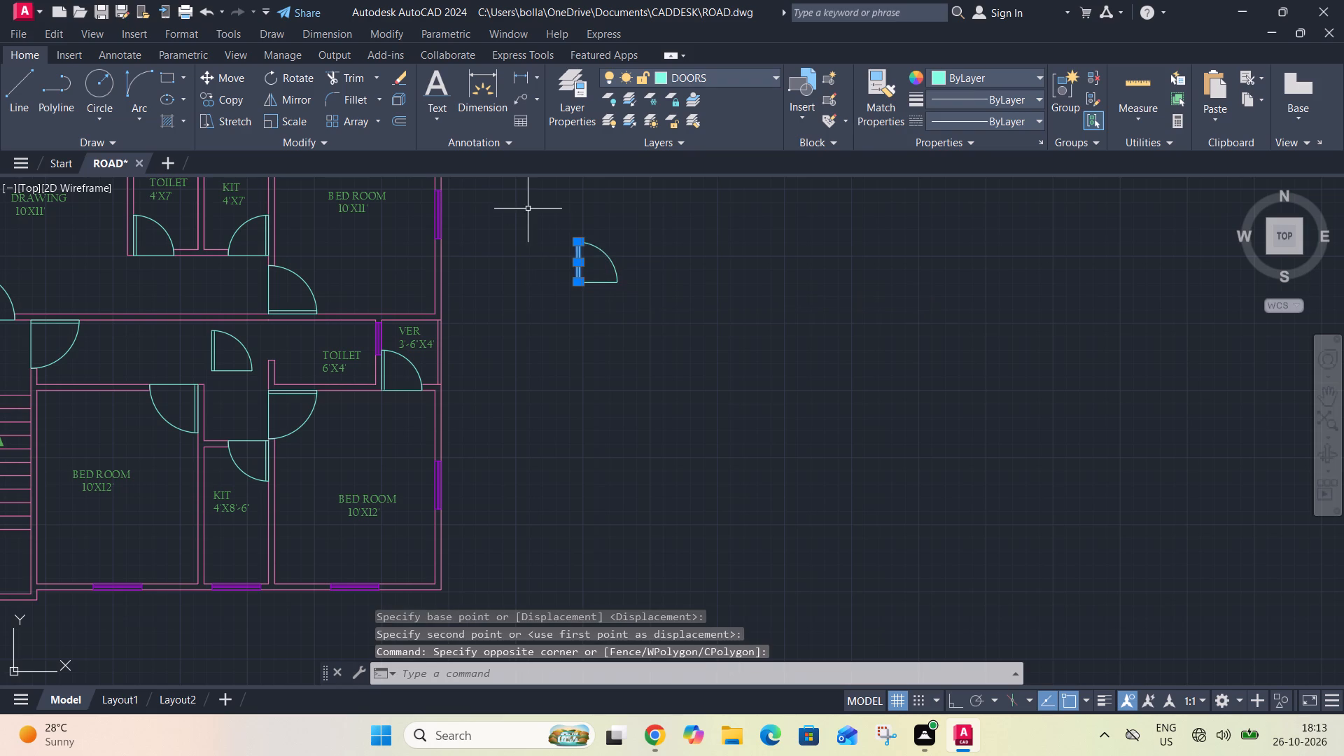
pyautogui.click(527, 207)
pyautogui.click(654, 327)
pyautogui.press('Delete')
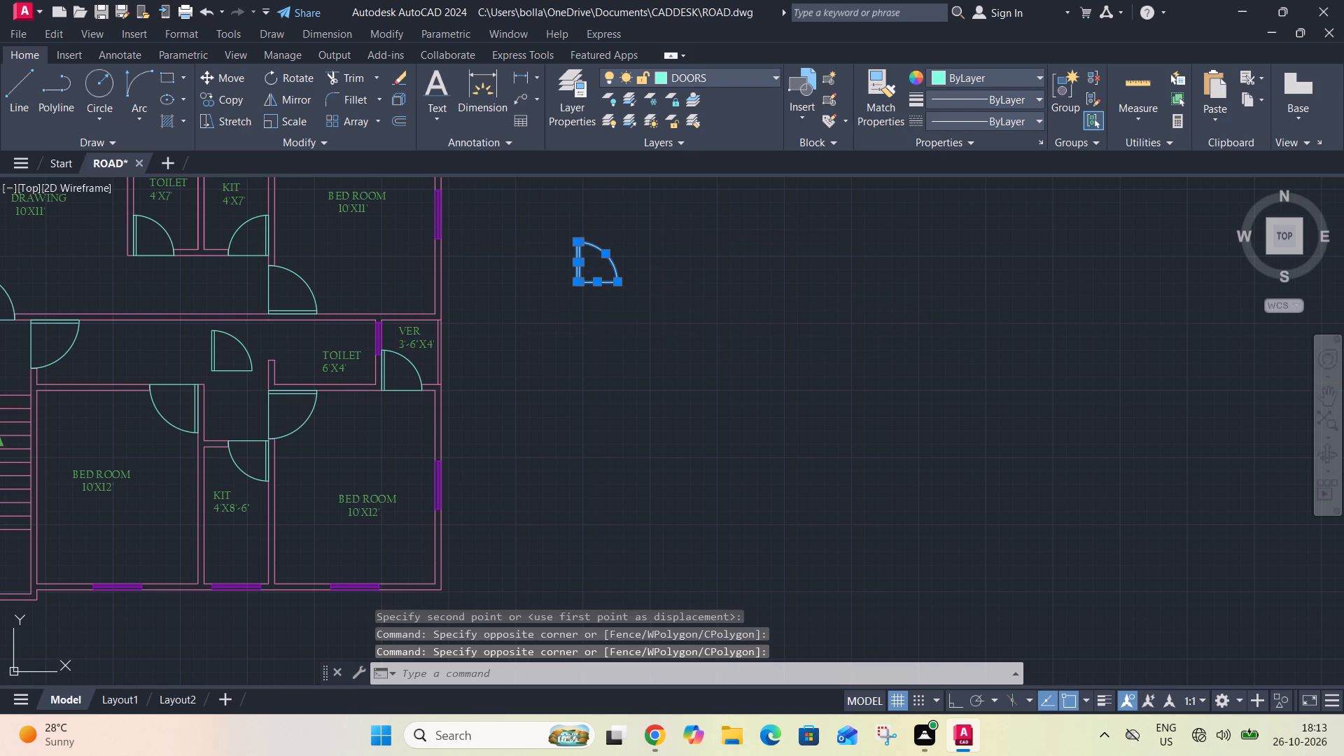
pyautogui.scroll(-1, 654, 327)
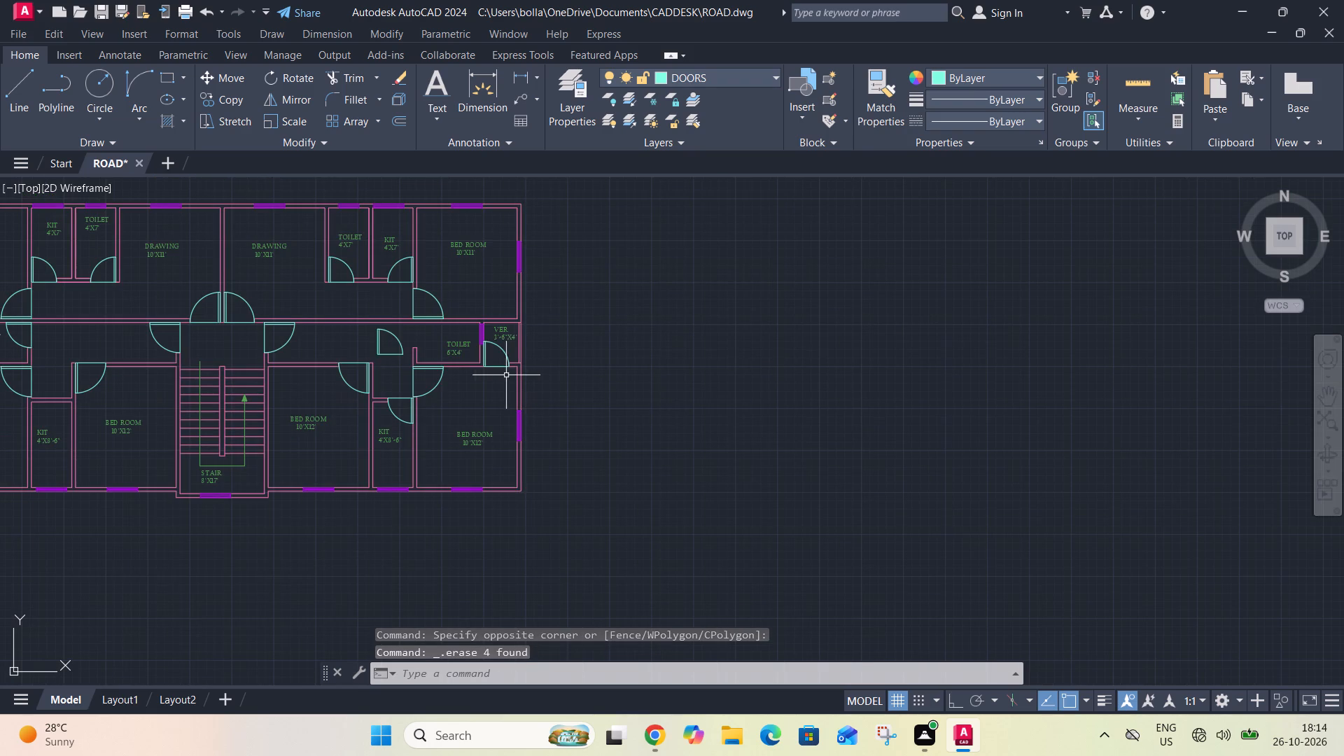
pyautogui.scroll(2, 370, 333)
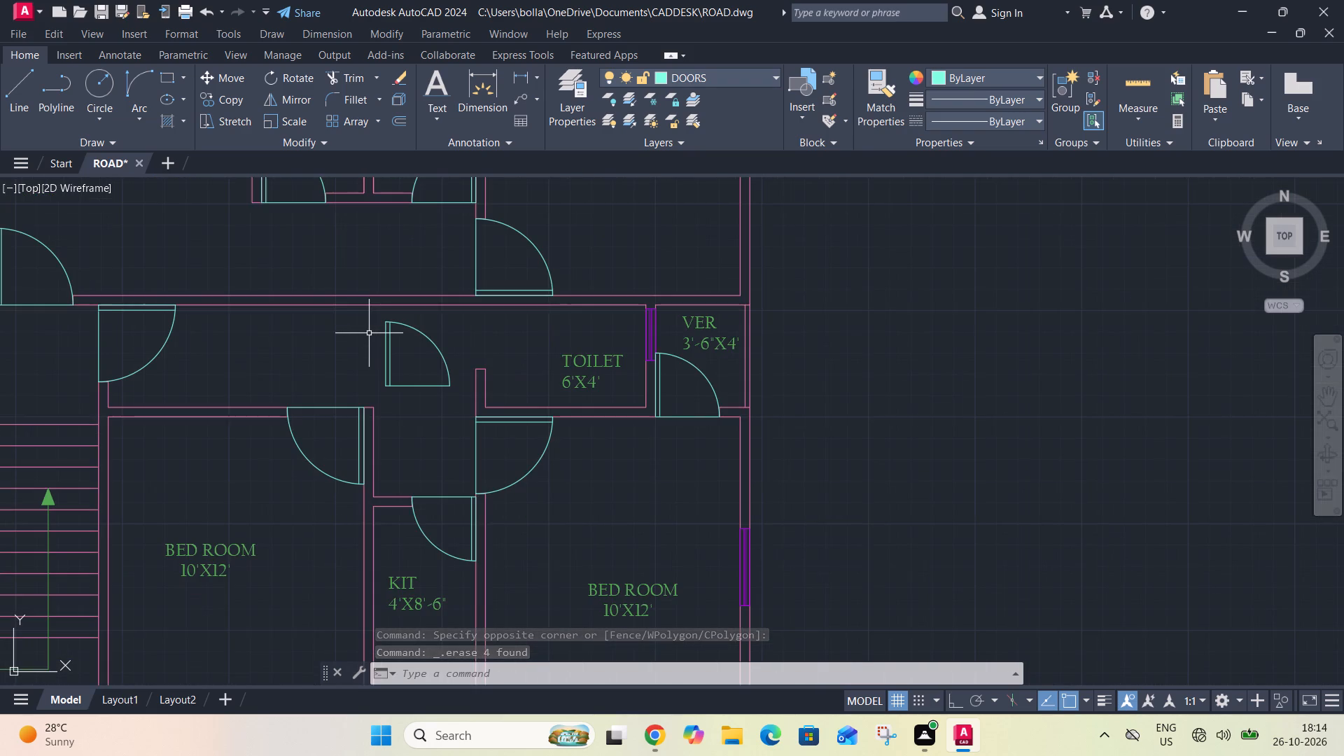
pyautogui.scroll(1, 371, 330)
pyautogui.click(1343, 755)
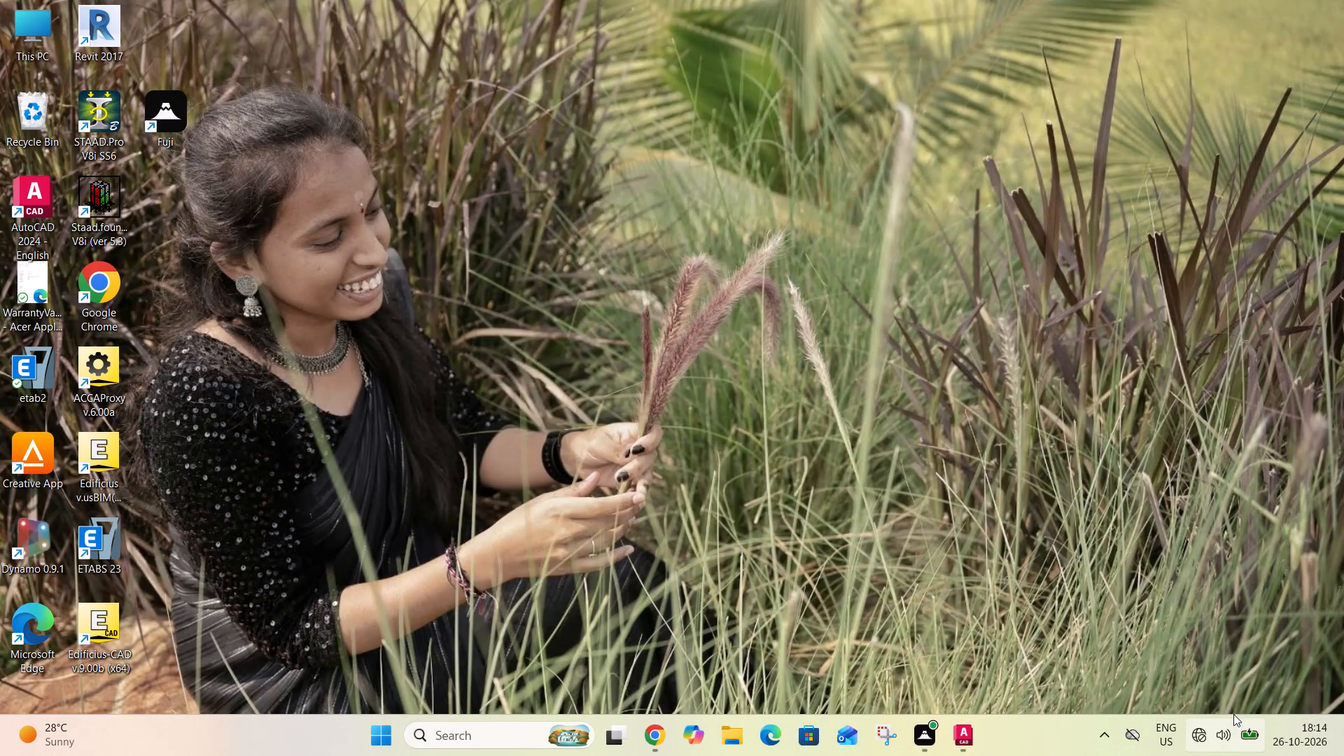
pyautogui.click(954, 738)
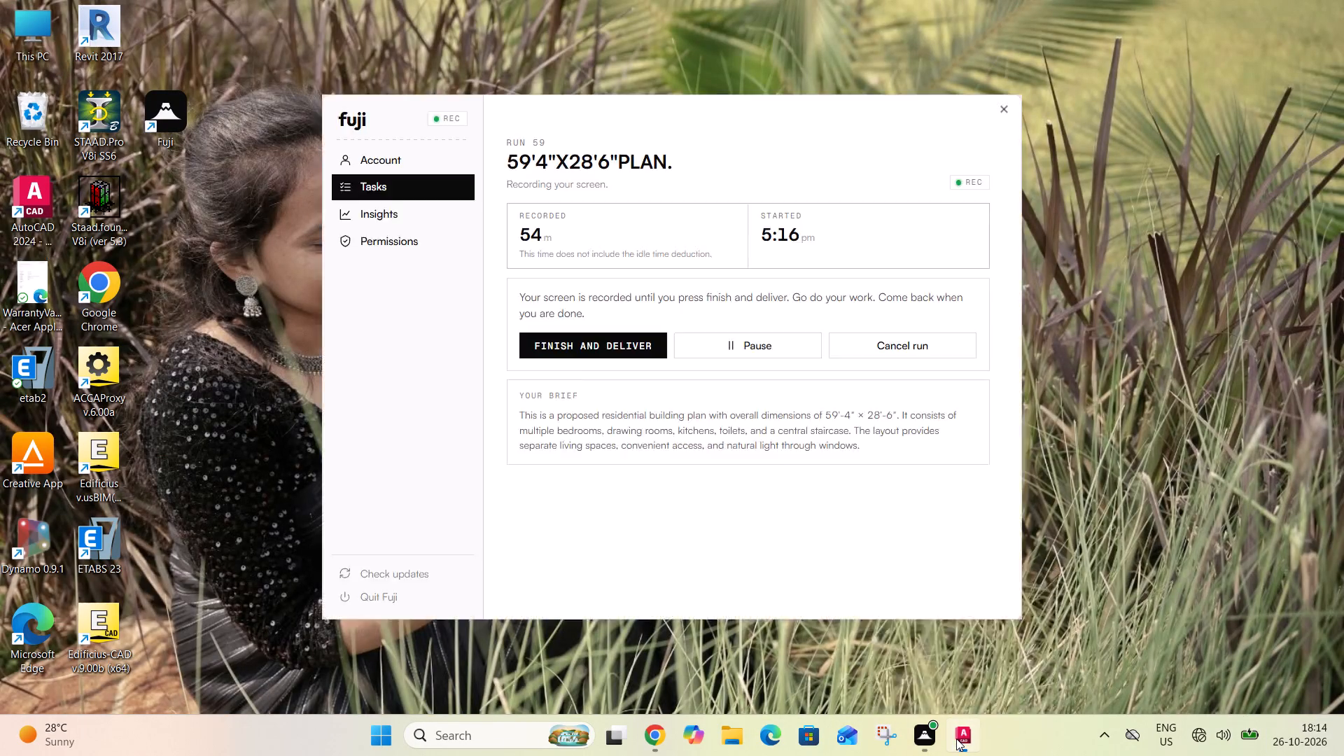
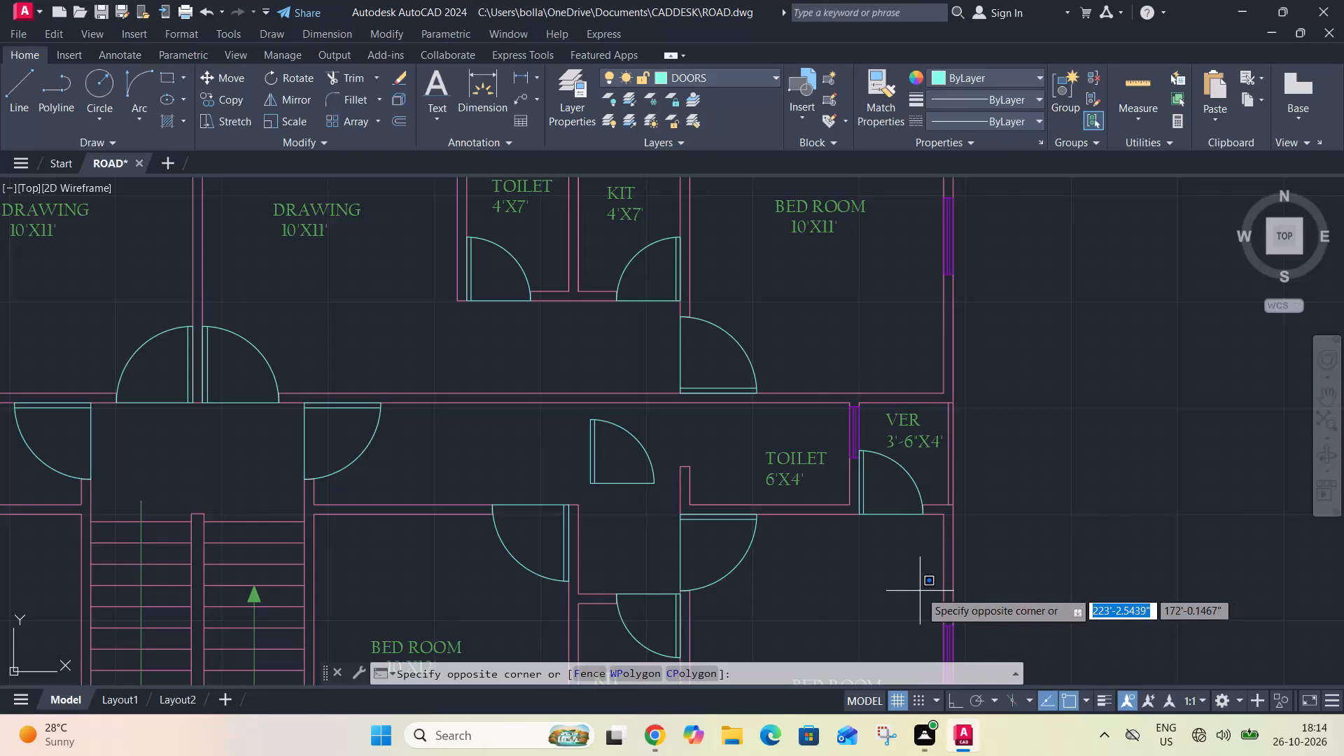
# Align the loose door to the east 6'X4' toilet opening, latch end on the wall stub and hinge end on the north wall, scaled to fit.
pyautogui.click(918, 591)
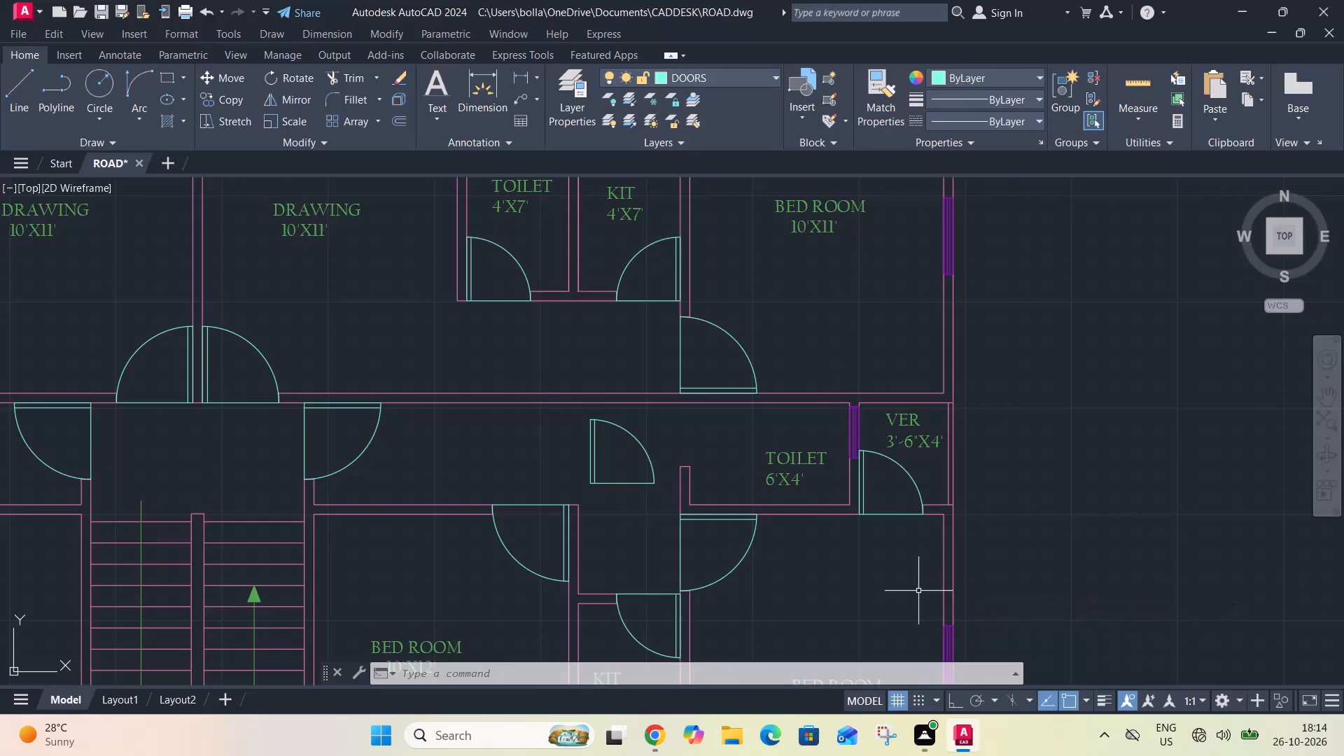
pyautogui.press('Escape')
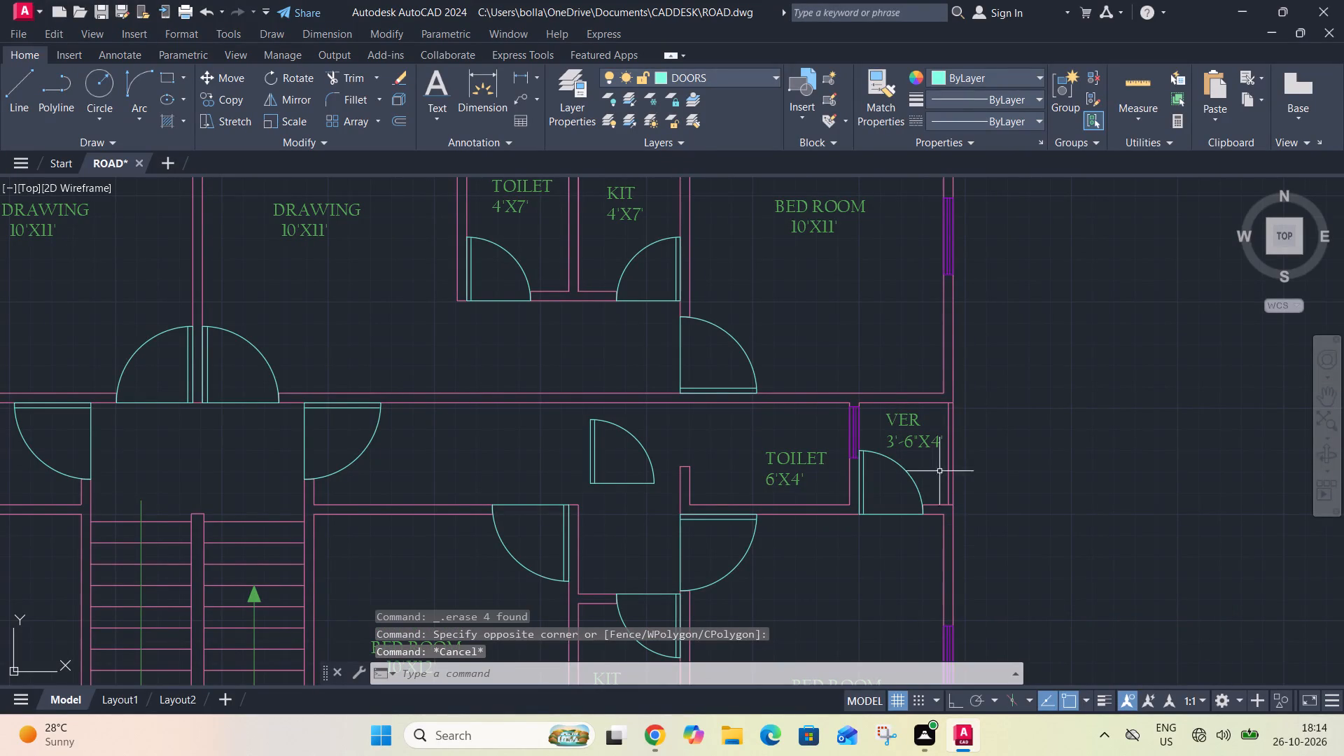
pyautogui.scroll(2, 588, 419)
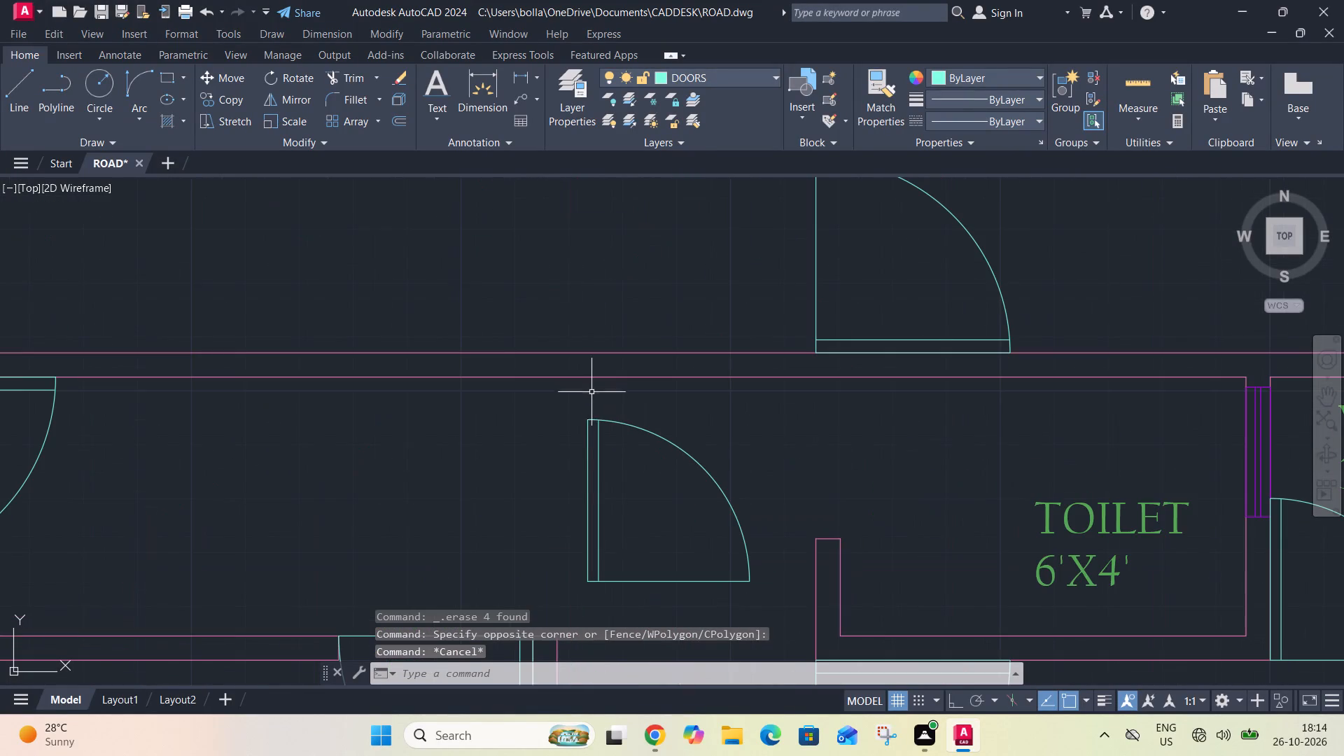
pyautogui.click(584, 397)
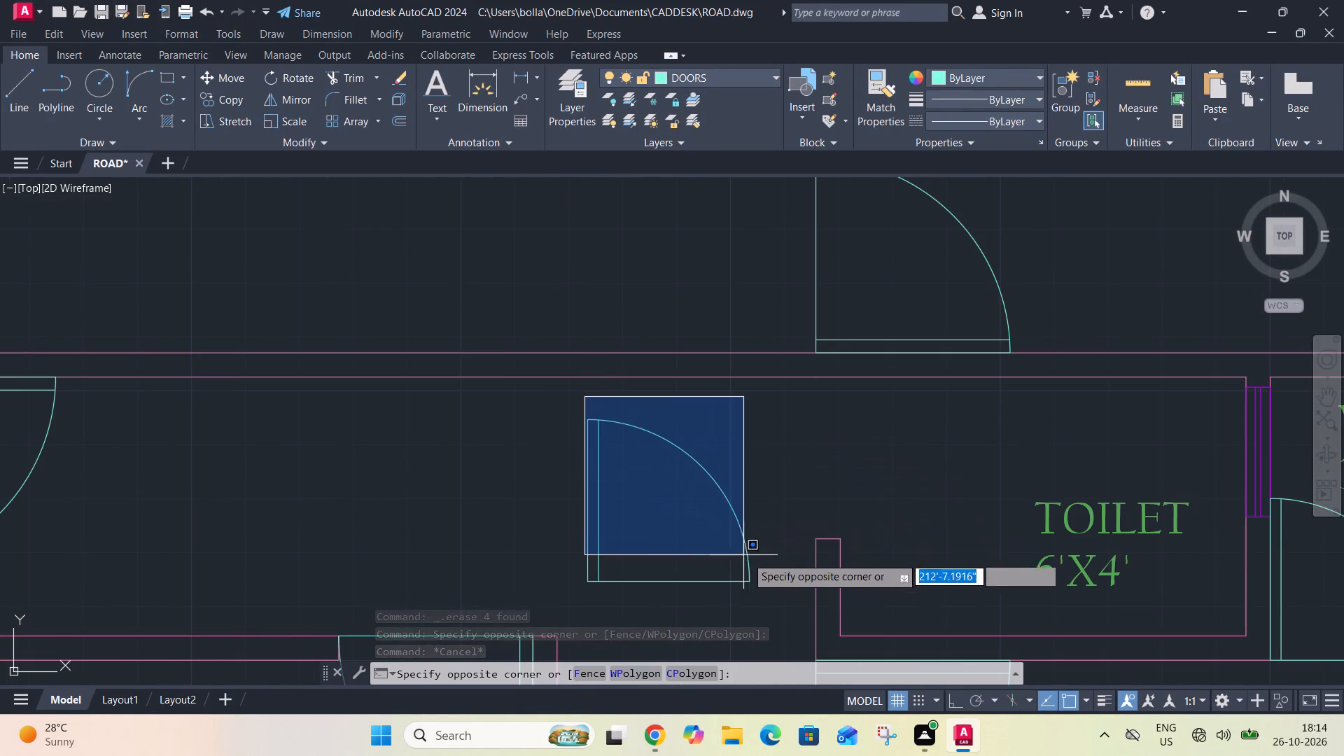
pyautogui.click(773, 590)
pyautogui.press('a')
pyautogui.press('l')
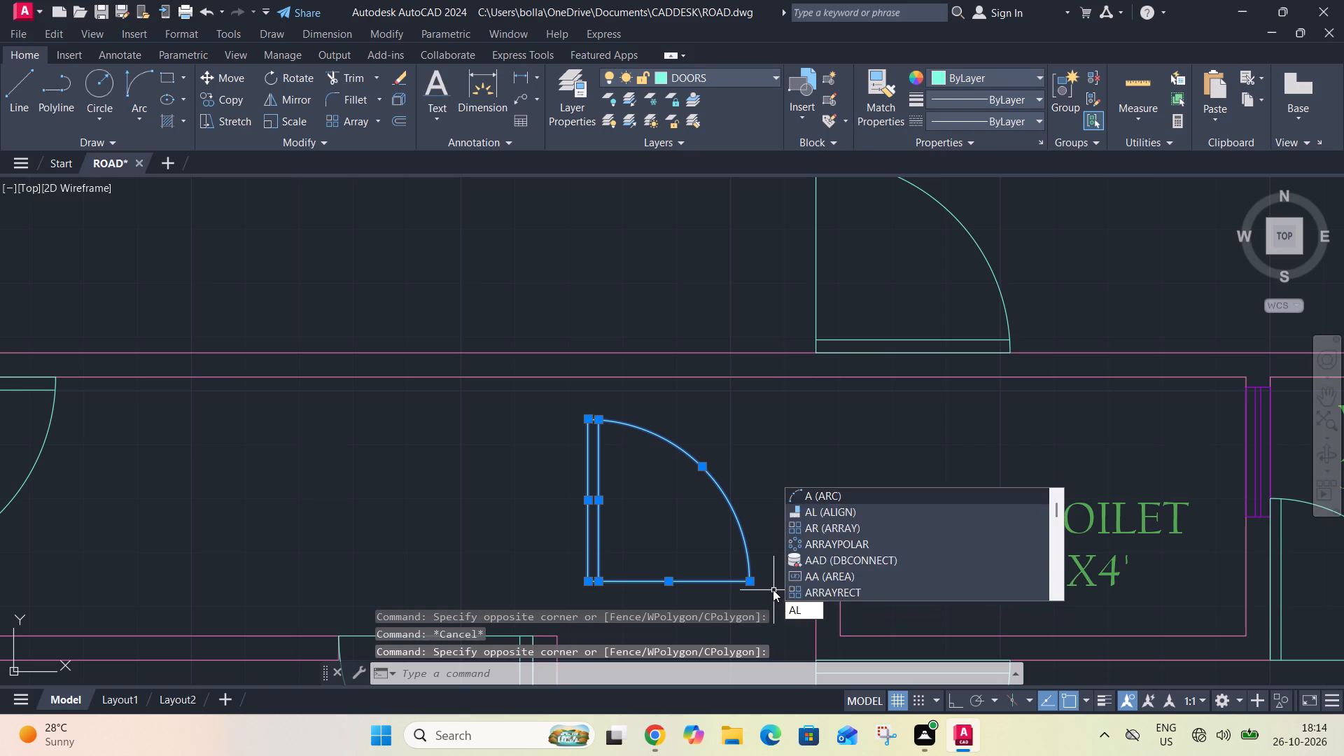
pyautogui.press('space')
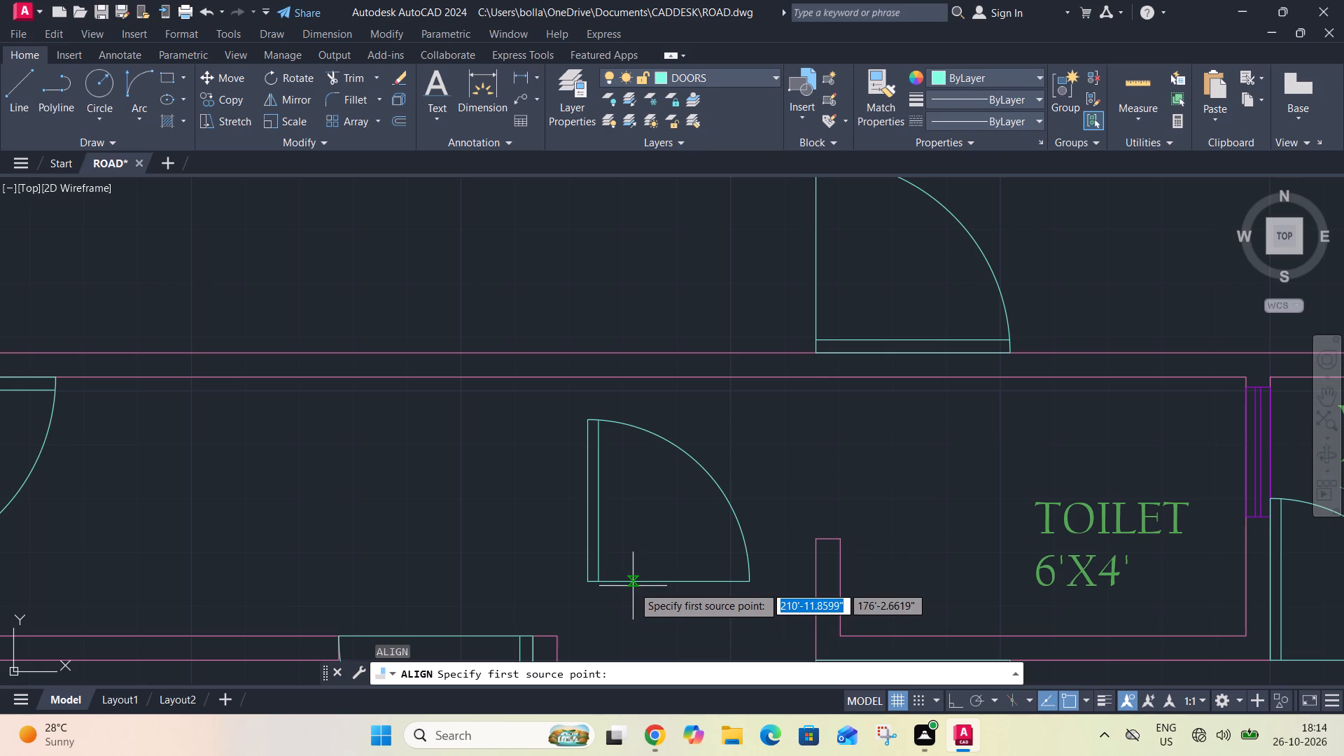
pyautogui.click(746, 578)
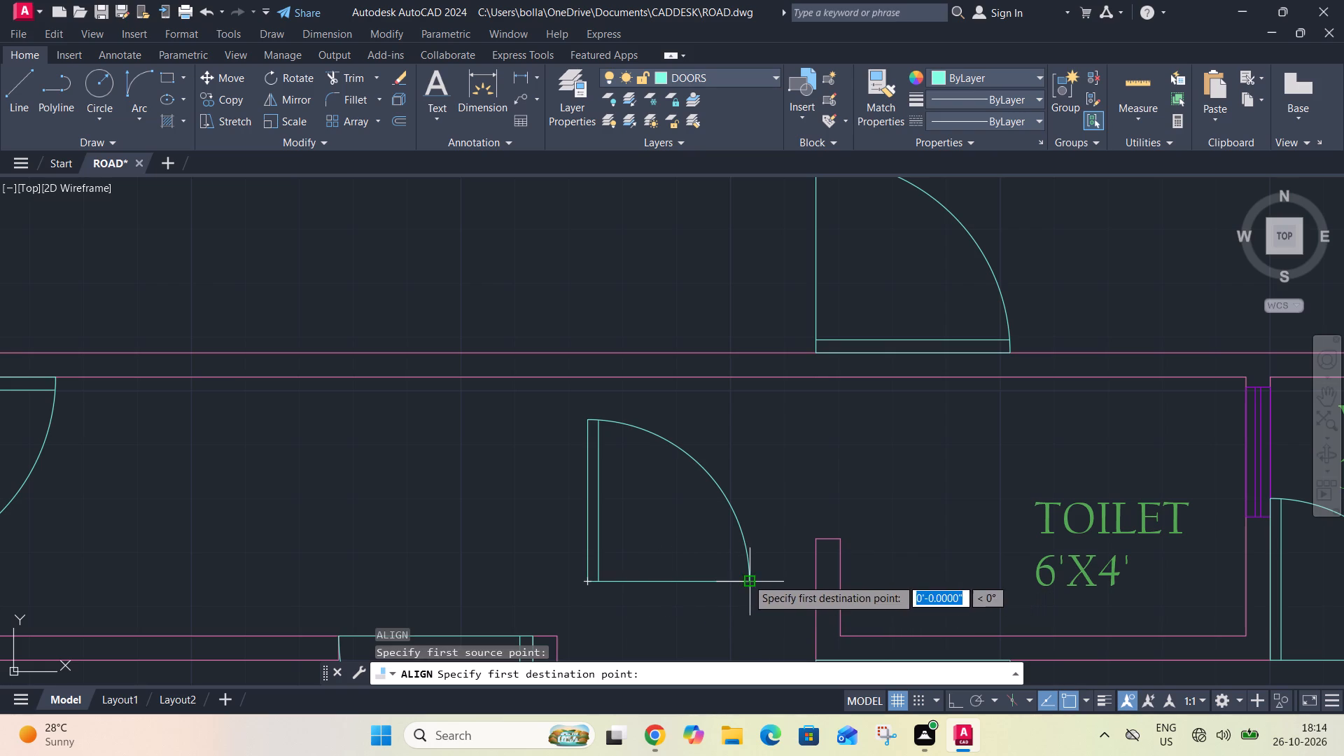
pyautogui.click(815, 535)
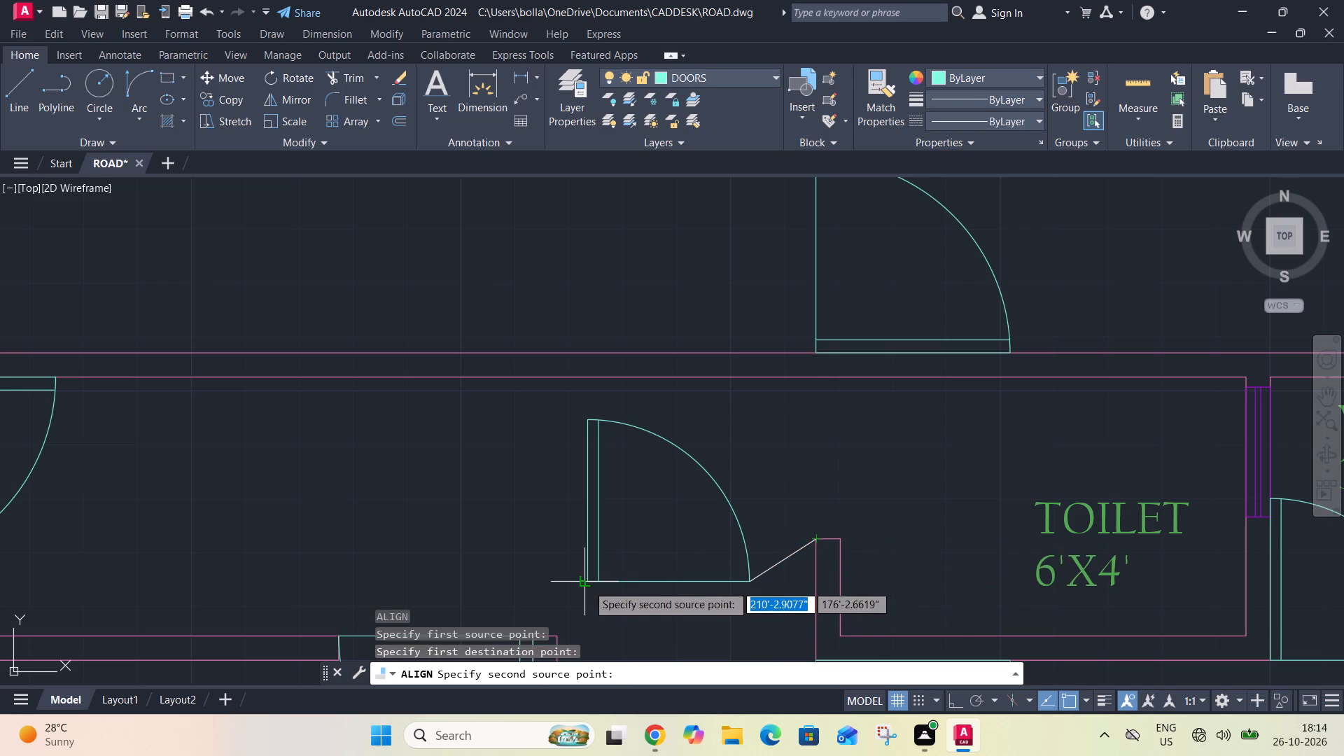
pyautogui.click(587, 583)
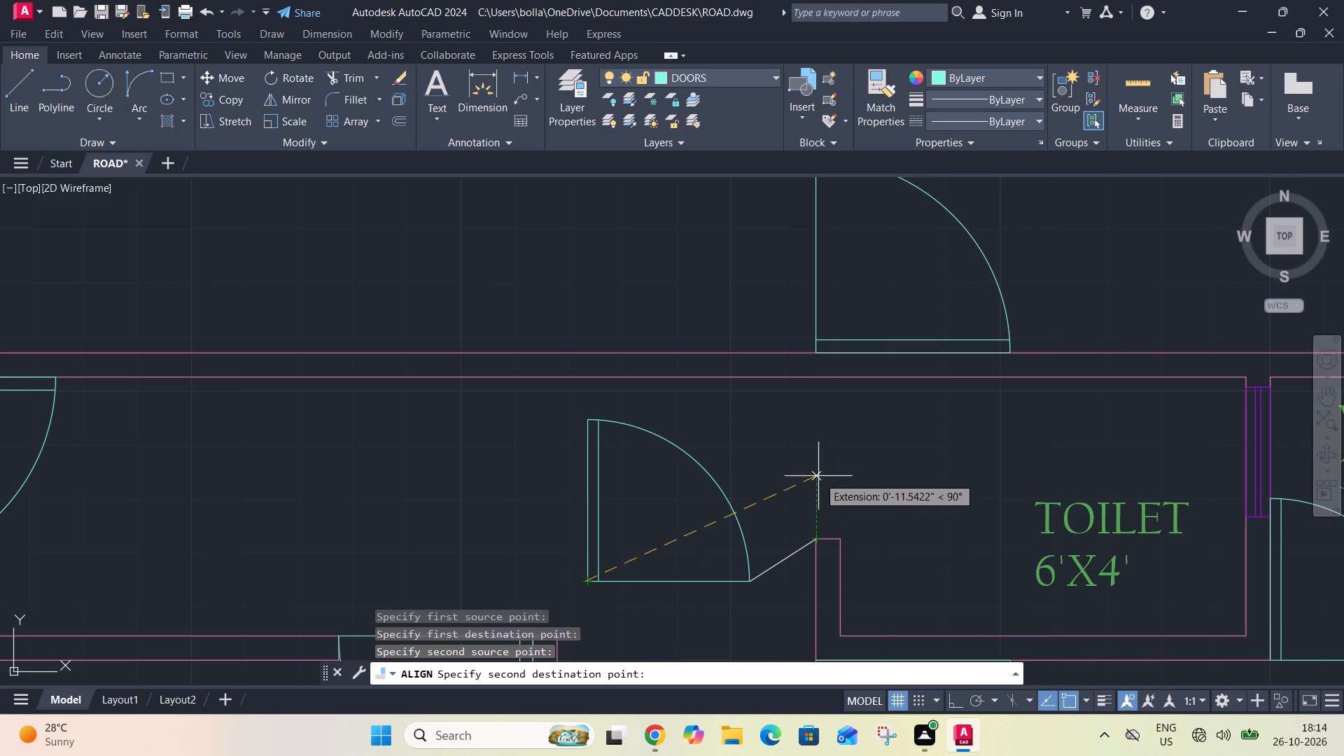
pyautogui.click(818, 381)
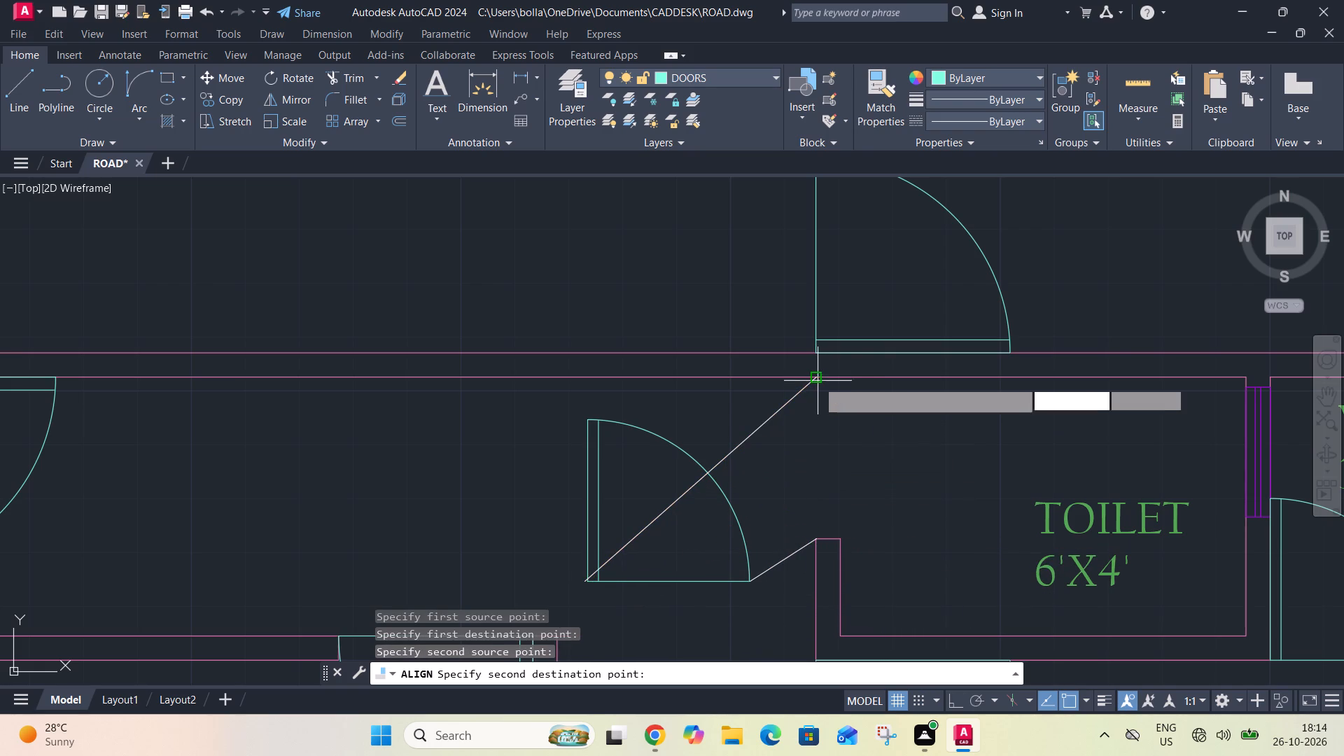
pyautogui.press('space')
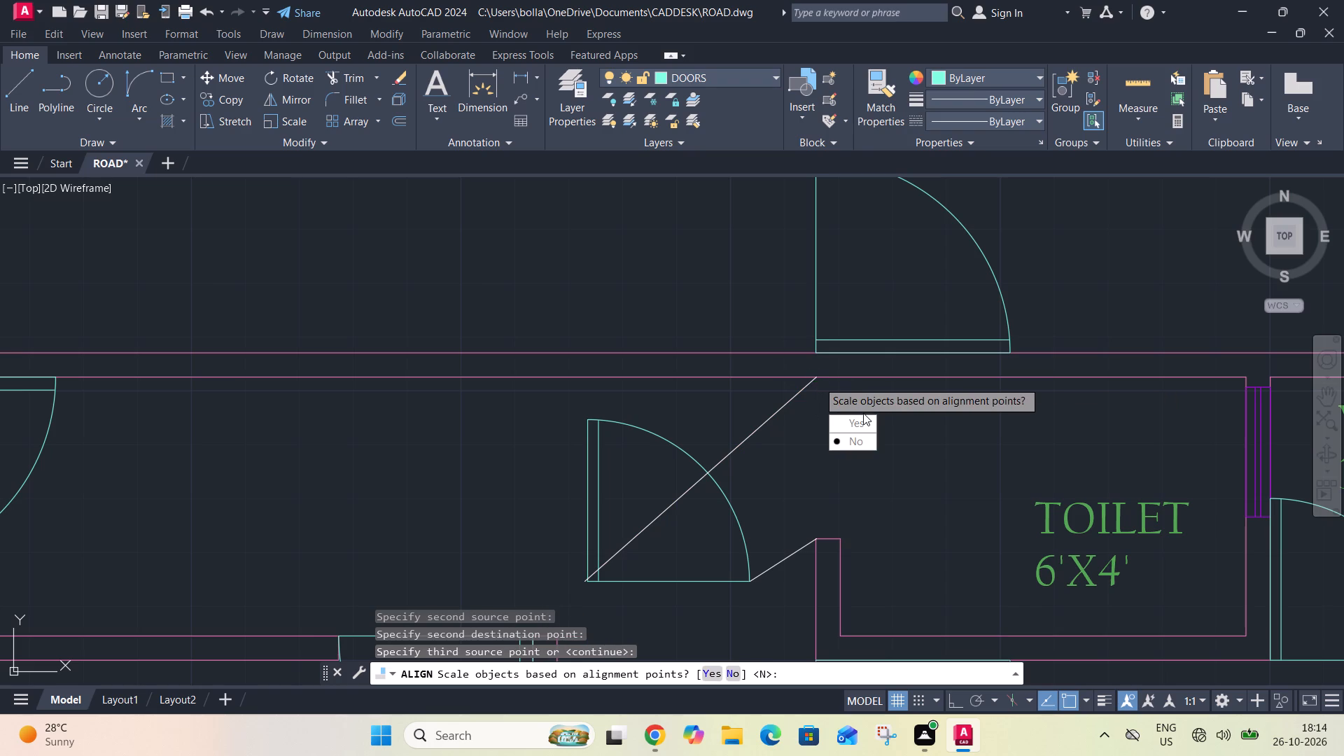
pyautogui.moveTo(863, 414); pyautogui.dragTo(818, 381)
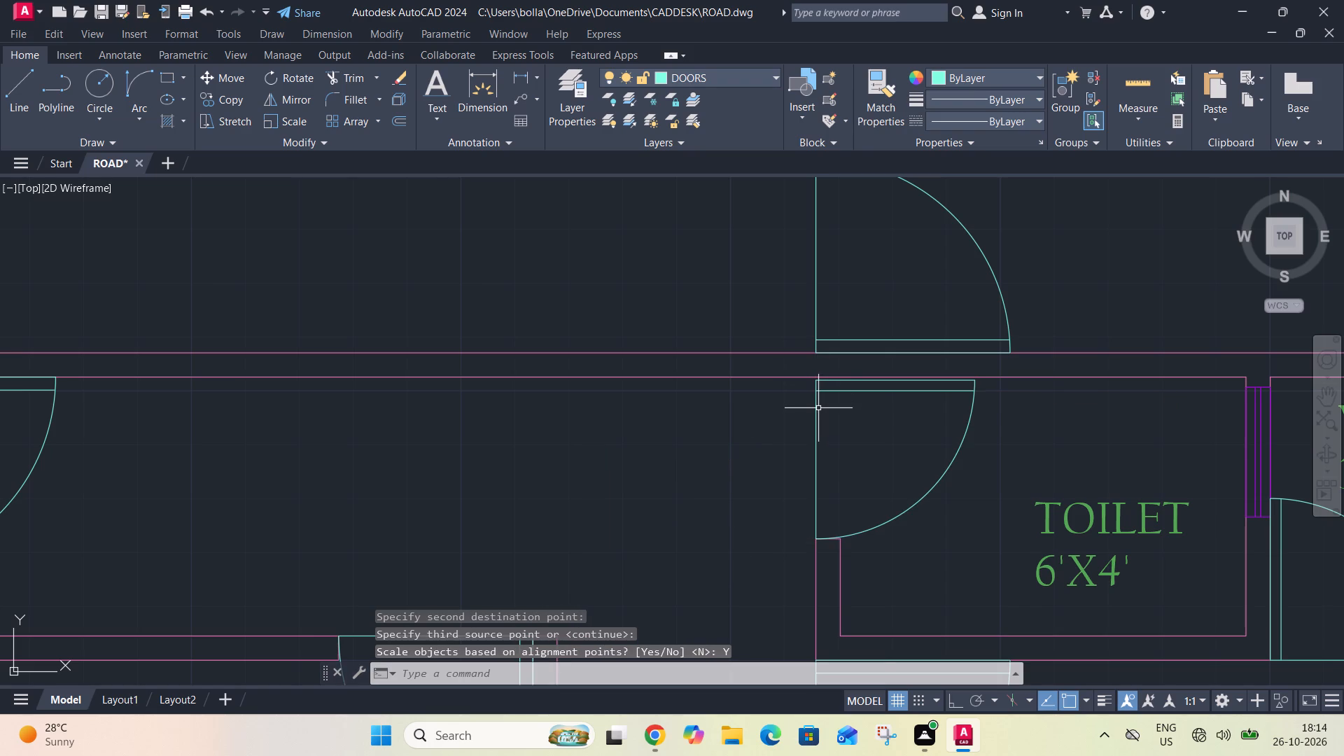
# On the TEXT layer, add a linear dimension across the building's full width, about 3'-4" north of the north wall.
pyautogui.scroll(-3, 818, 408)
pyautogui.moveTo(827, 412); pyautogui.dragTo(672, 318, button='middle')
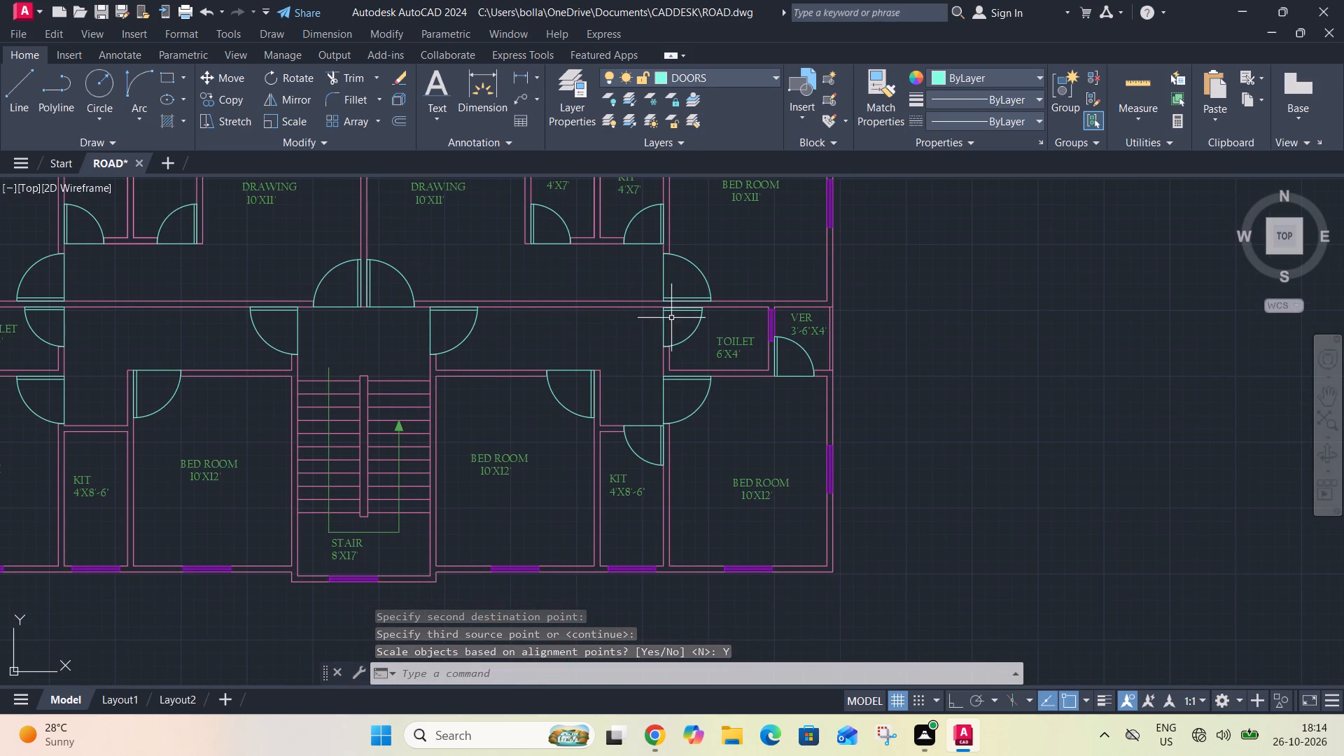
pyautogui.scroll(-1, 664, 340)
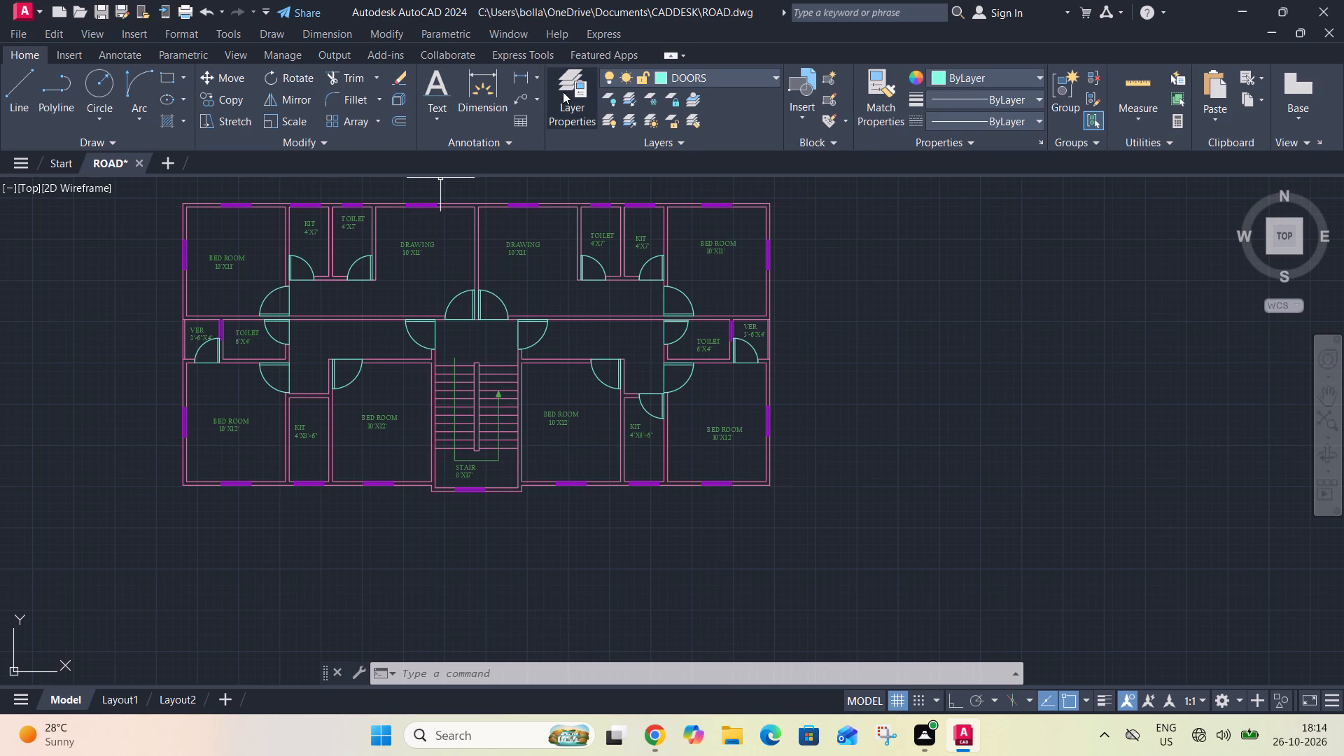
pyautogui.click(724, 76)
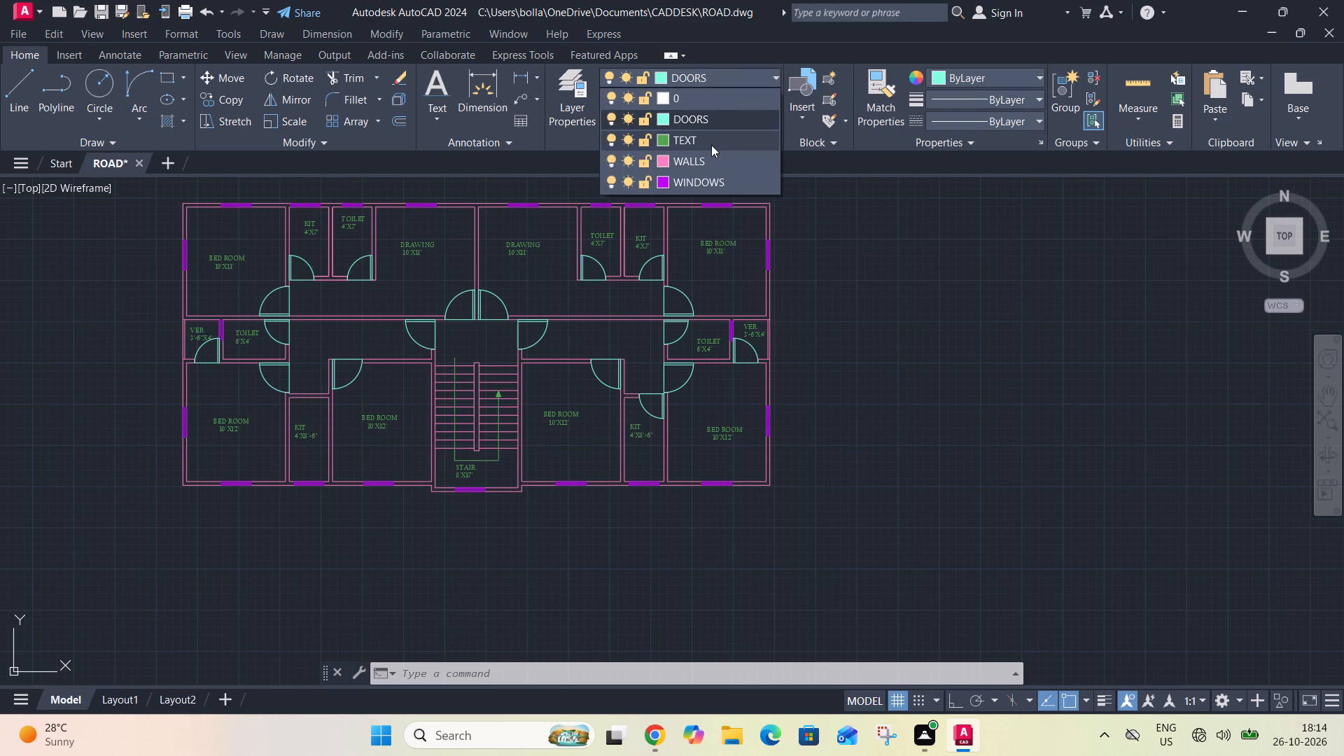
pyautogui.click(709, 140)
pyautogui.click(514, 78)
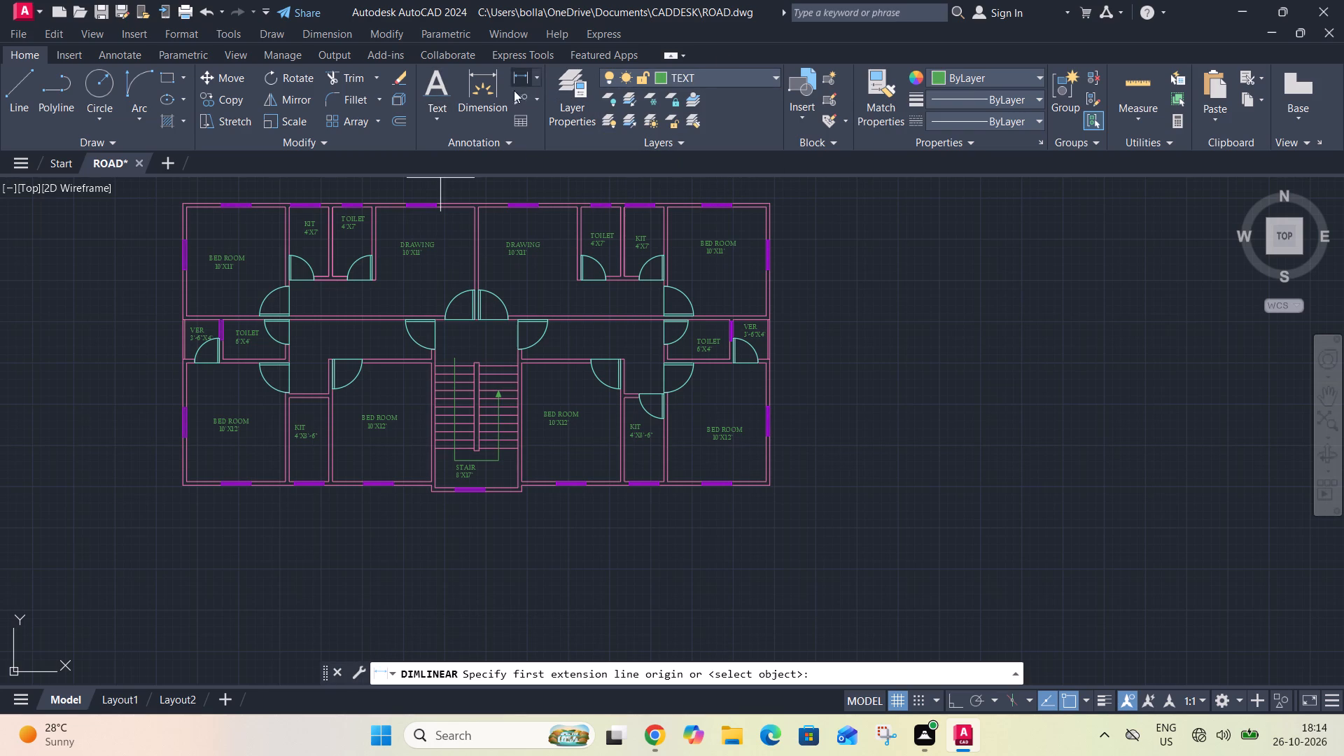
pyautogui.moveTo(508, 226); pyautogui.dragTo(545, 355, button='middle')
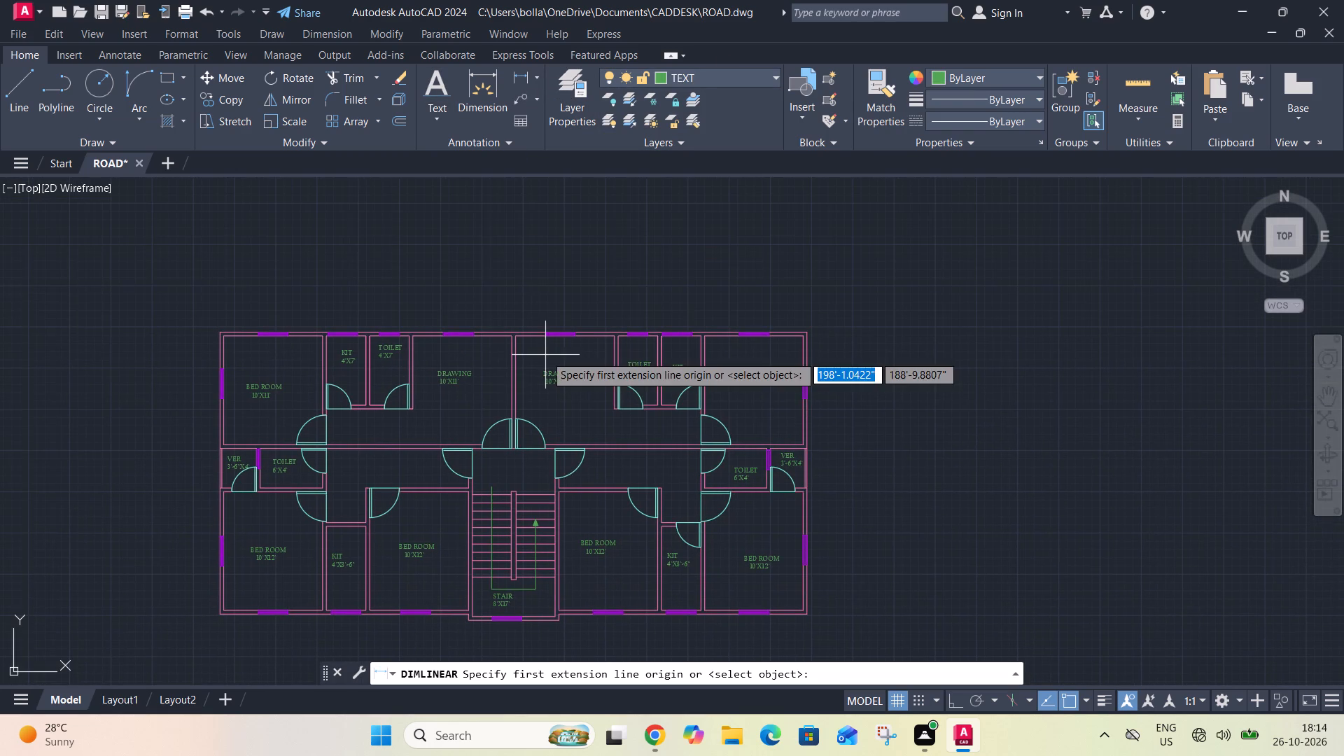
pyautogui.click(218, 330)
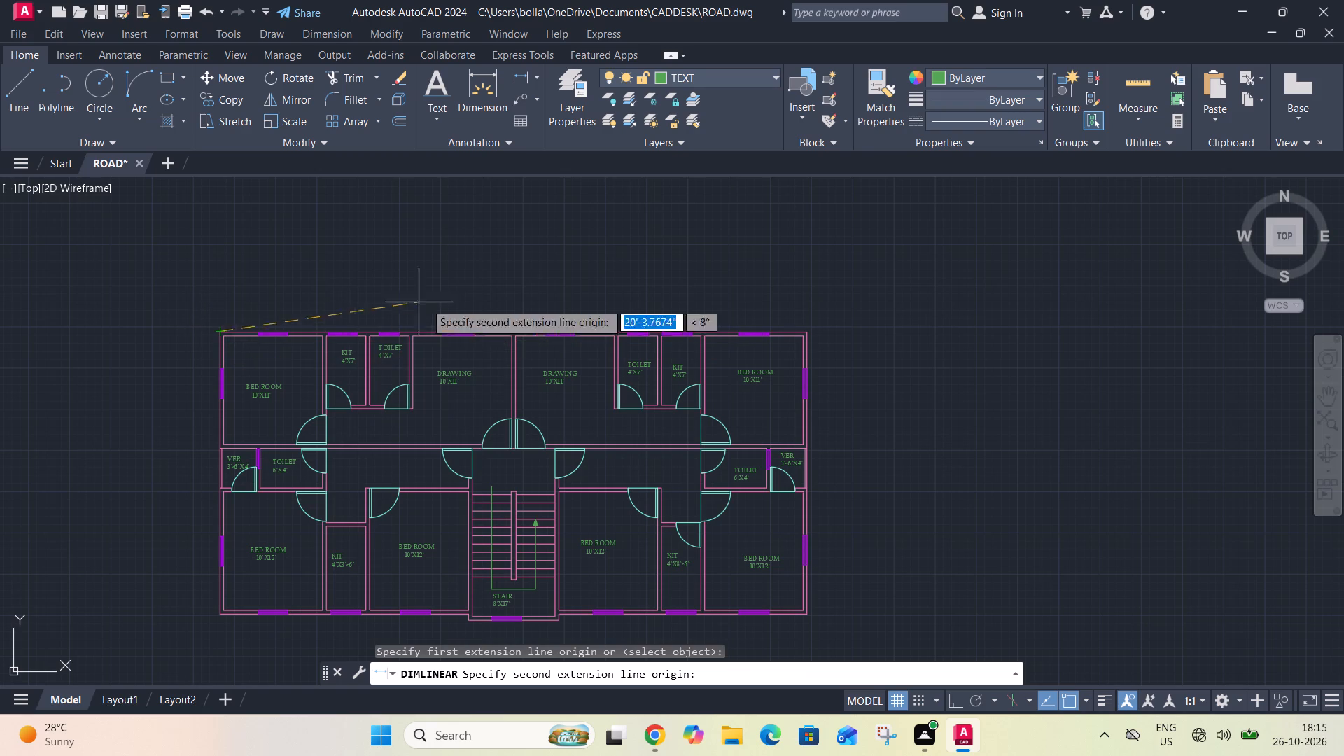
pyautogui.click(809, 328)
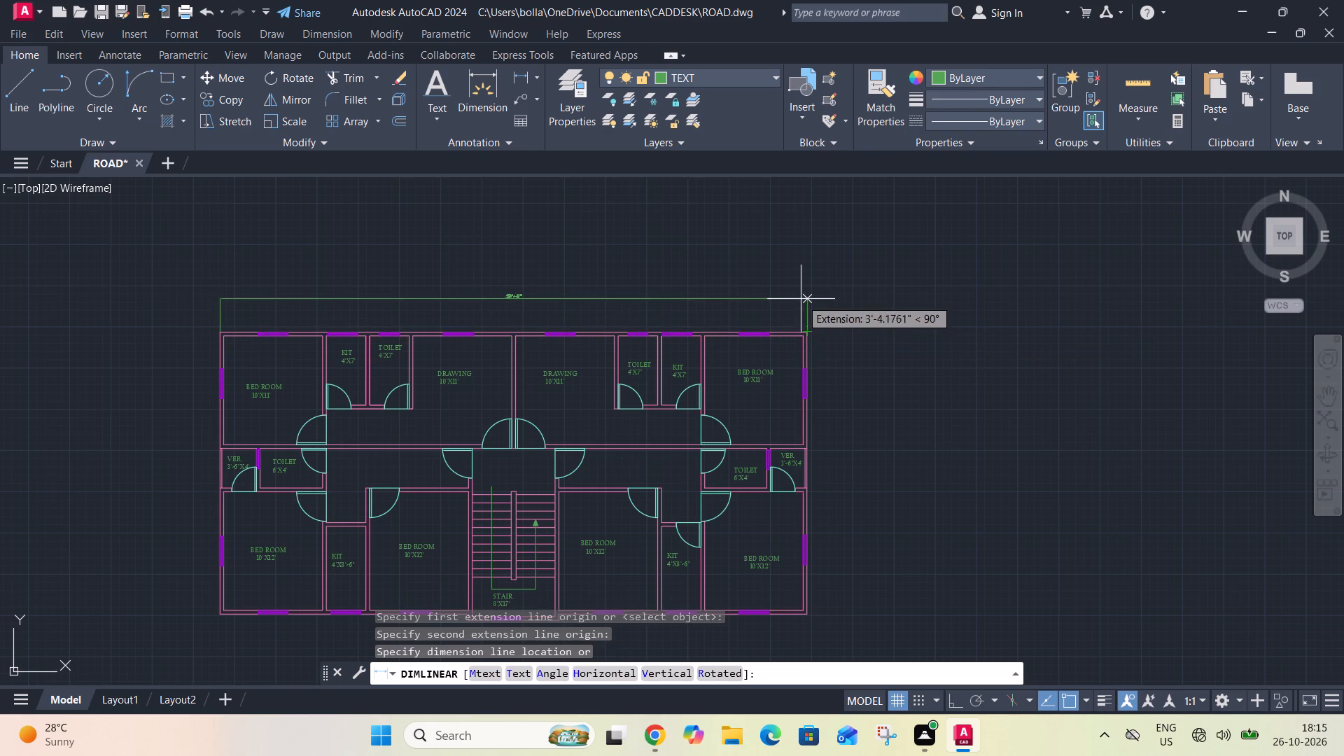
pyautogui.click(801, 299)
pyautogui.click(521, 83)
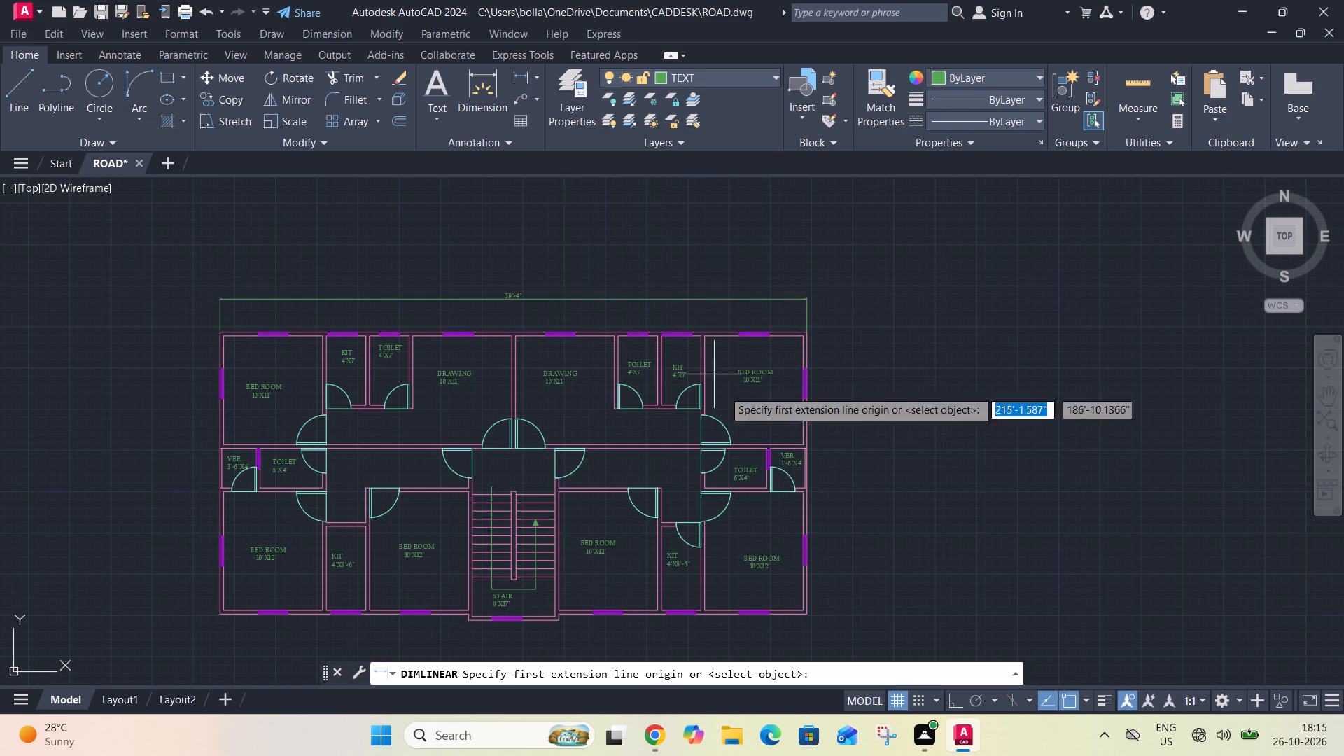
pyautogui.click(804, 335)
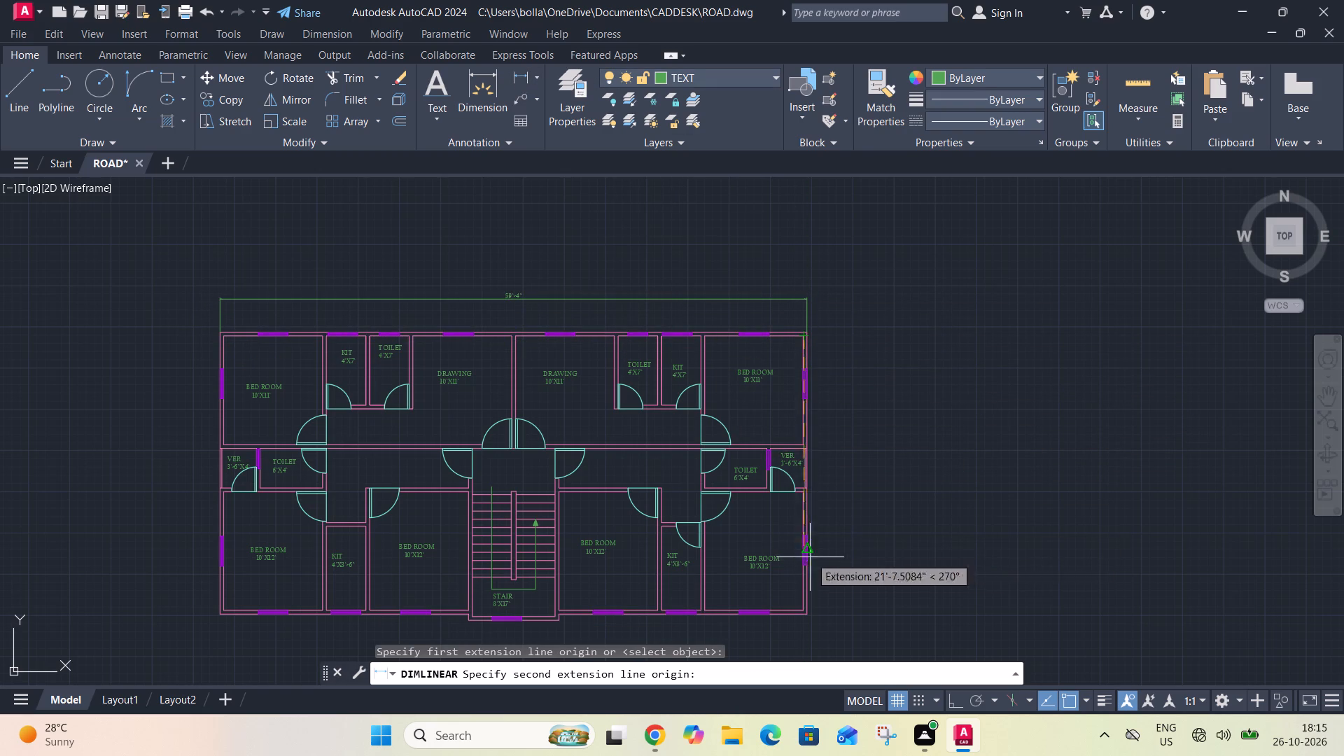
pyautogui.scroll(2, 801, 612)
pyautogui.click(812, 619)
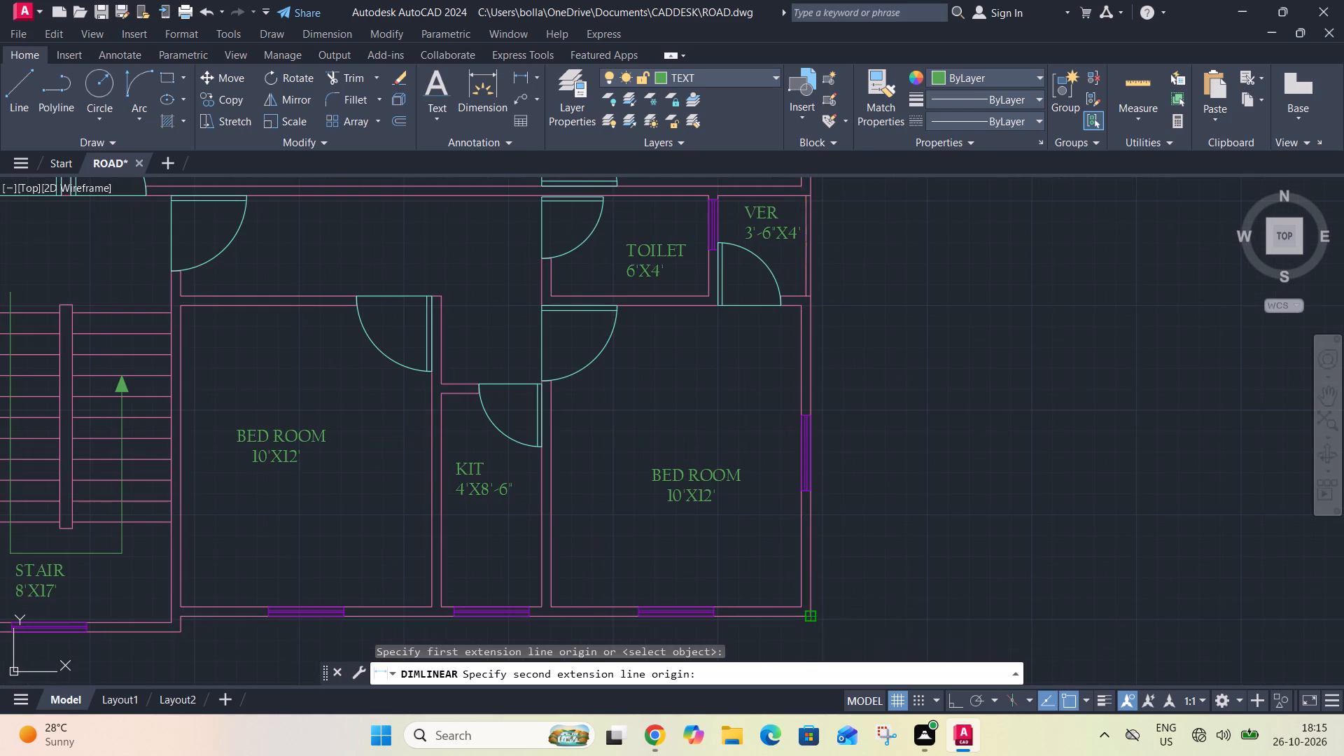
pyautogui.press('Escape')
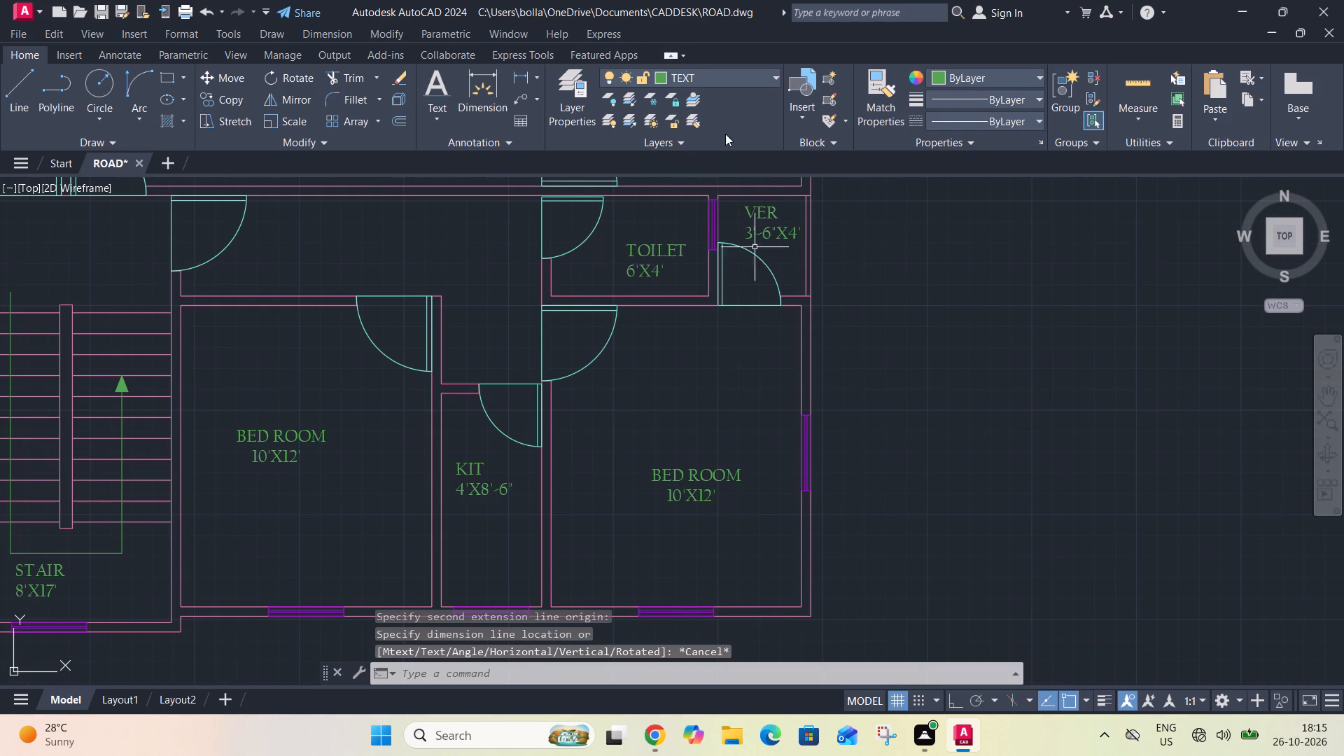
# Add a vertical linear dimension between the northeast and southeast outer corners, placed just outside the east wall.
pyautogui.click(519, 78)
pyautogui.scroll(-2, 536, 197)
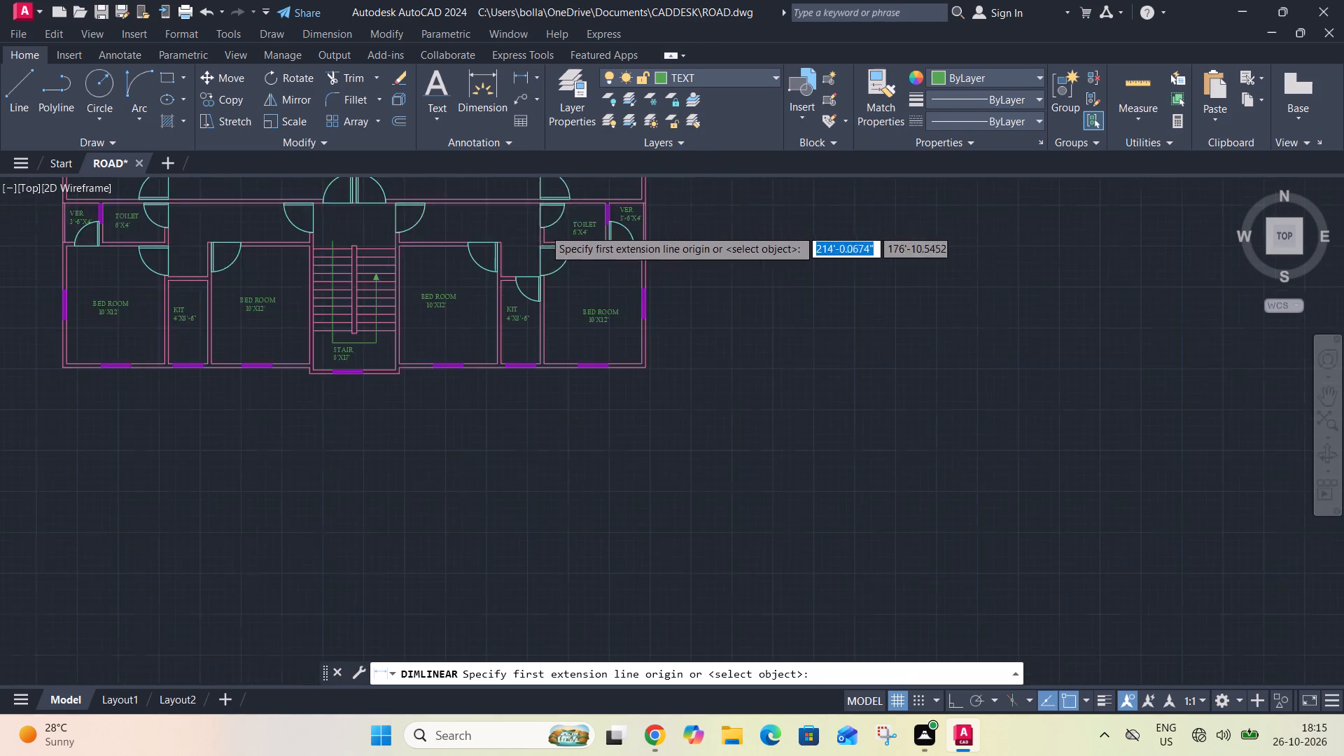
pyautogui.scroll(-1, 544, 229)
pyautogui.moveTo(591, 224); pyautogui.dragTo(619, 374, button='middle')
pyautogui.scroll(2, 632, 296)
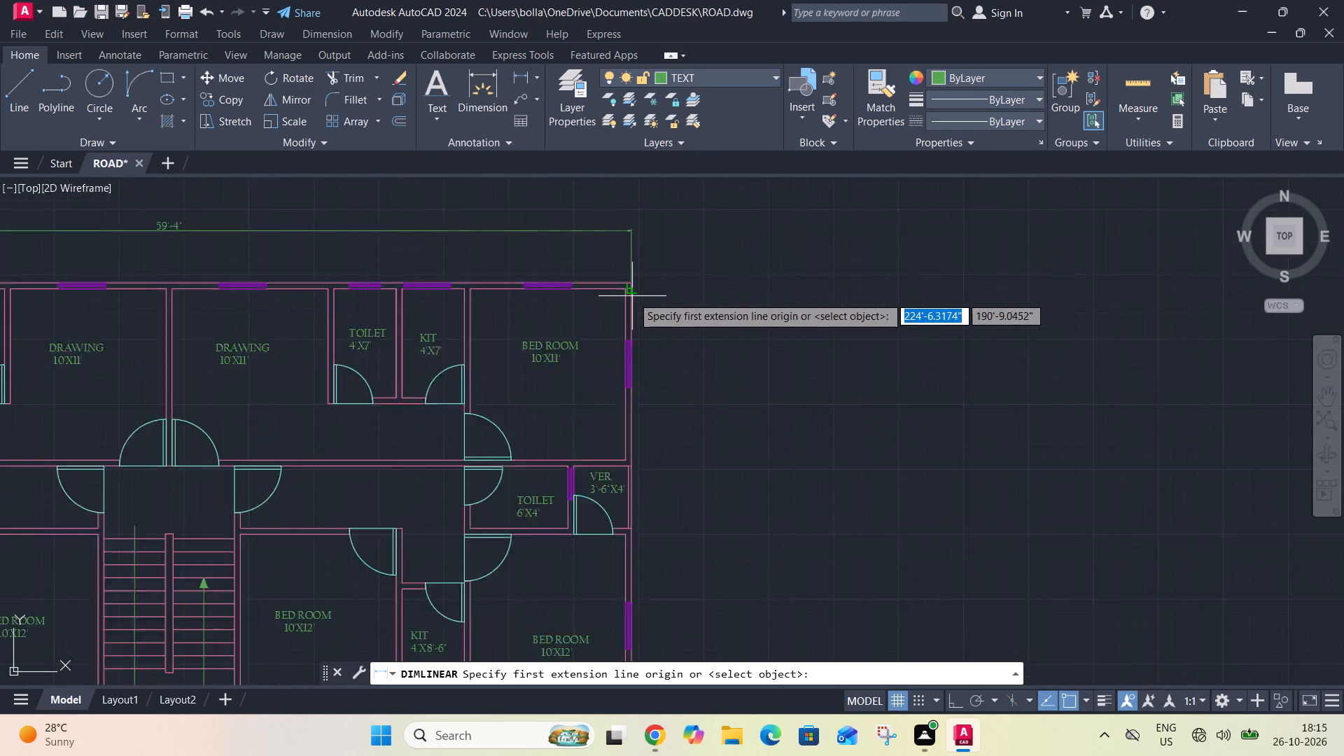
pyautogui.scroll(1, 632, 296)
pyautogui.click(627, 274)
pyautogui.scroll(-3, 666, 239)
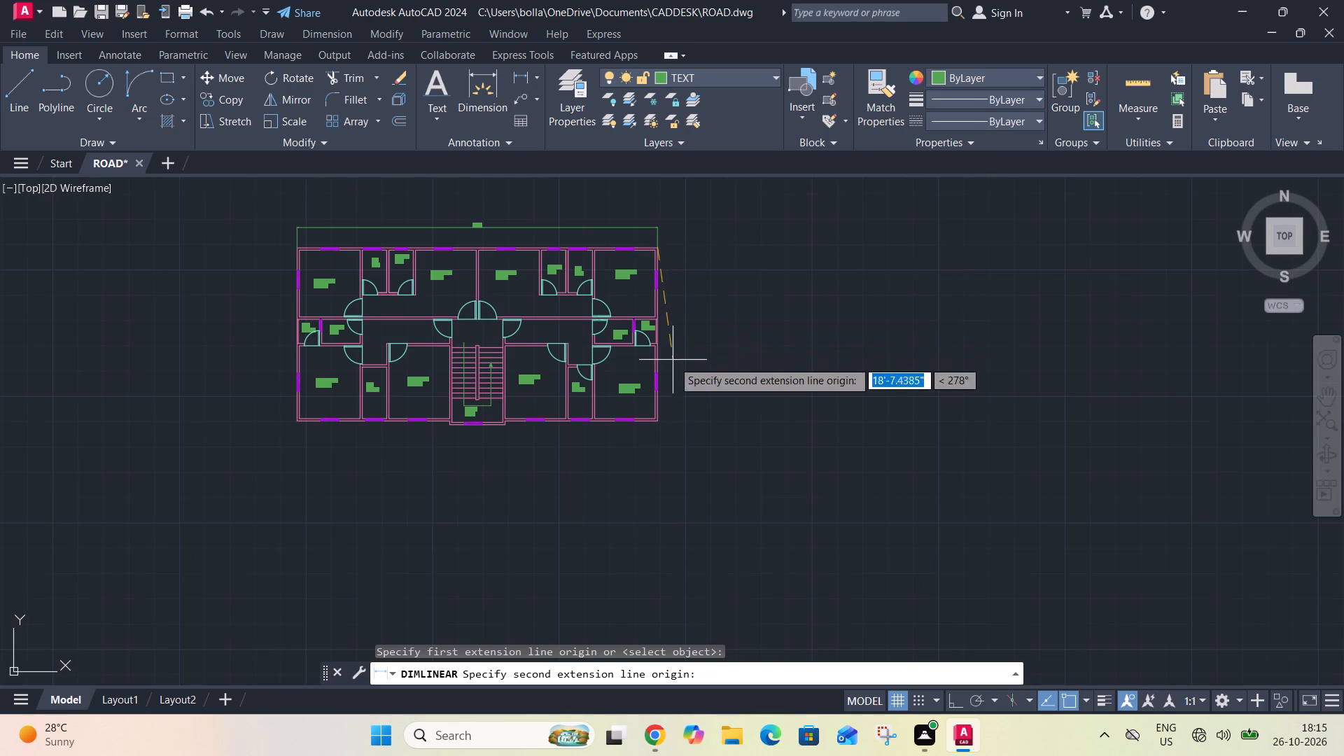
pyautogui.scroll(3, 661, 408)
pyautogui.click(635, 456)
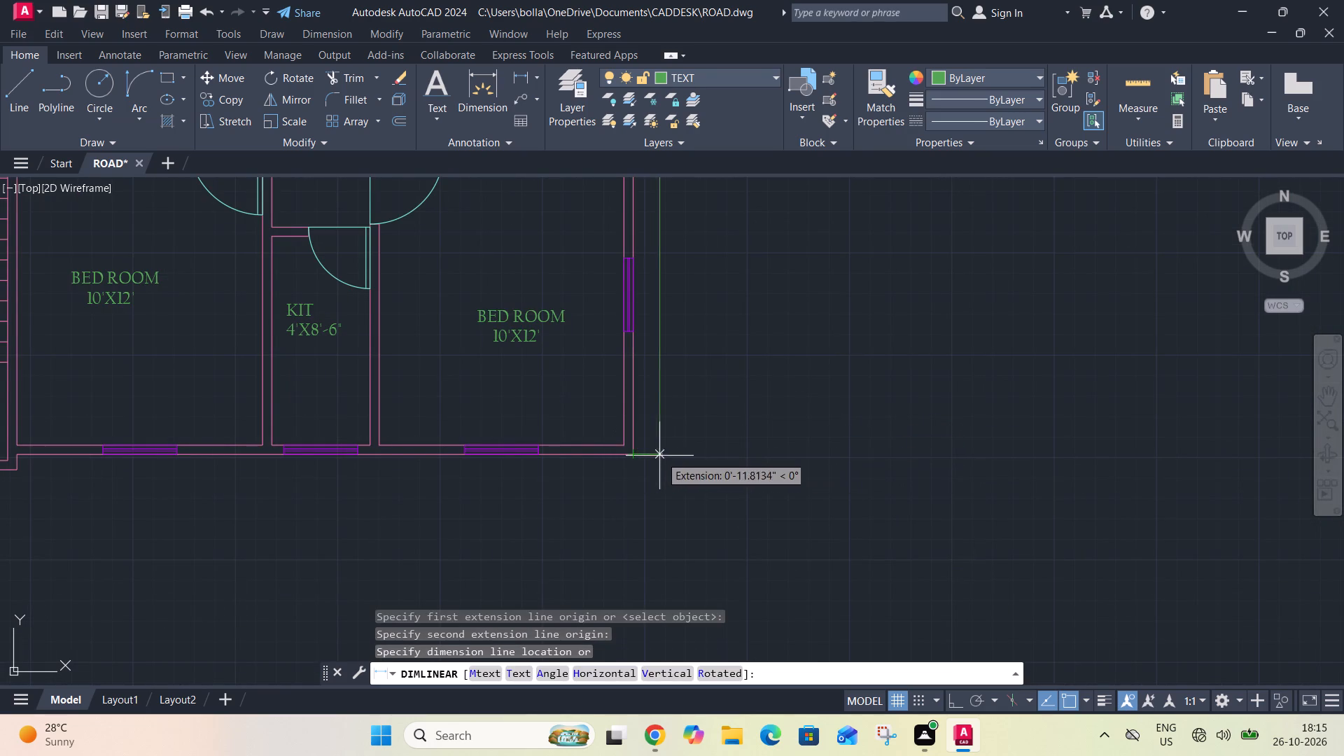
pyautogui.click(666, 456)
# Hatch the northwest bedroom's corner wall, north wall east of the window and east partition in Solid, colour 209,156,199.
pyautogui.scroll(-2, 682, 401)
pyautogui.moveTo(689, 360); pyautogui.dragTo(685, 434, button='middle')
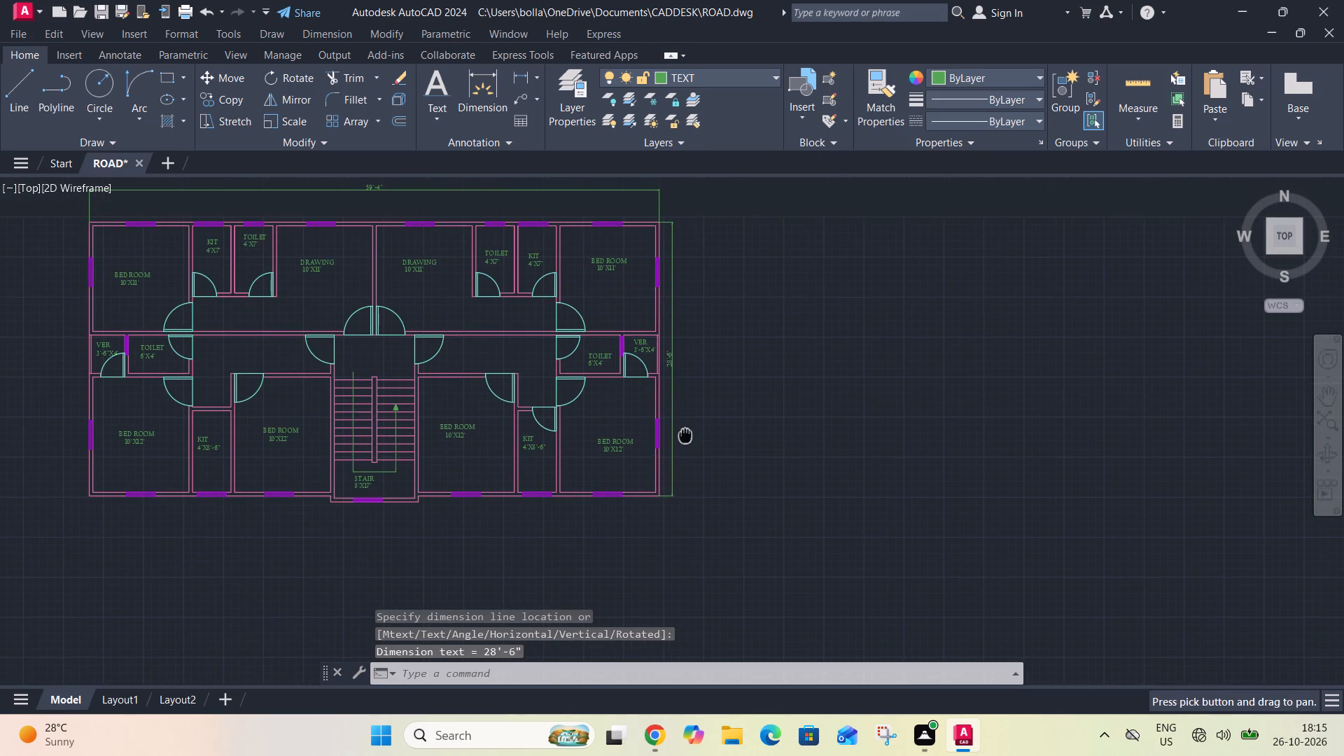
pyautogui.scroll(4, 661, 354)
pyautogui.scroll(-4, 673, 374)
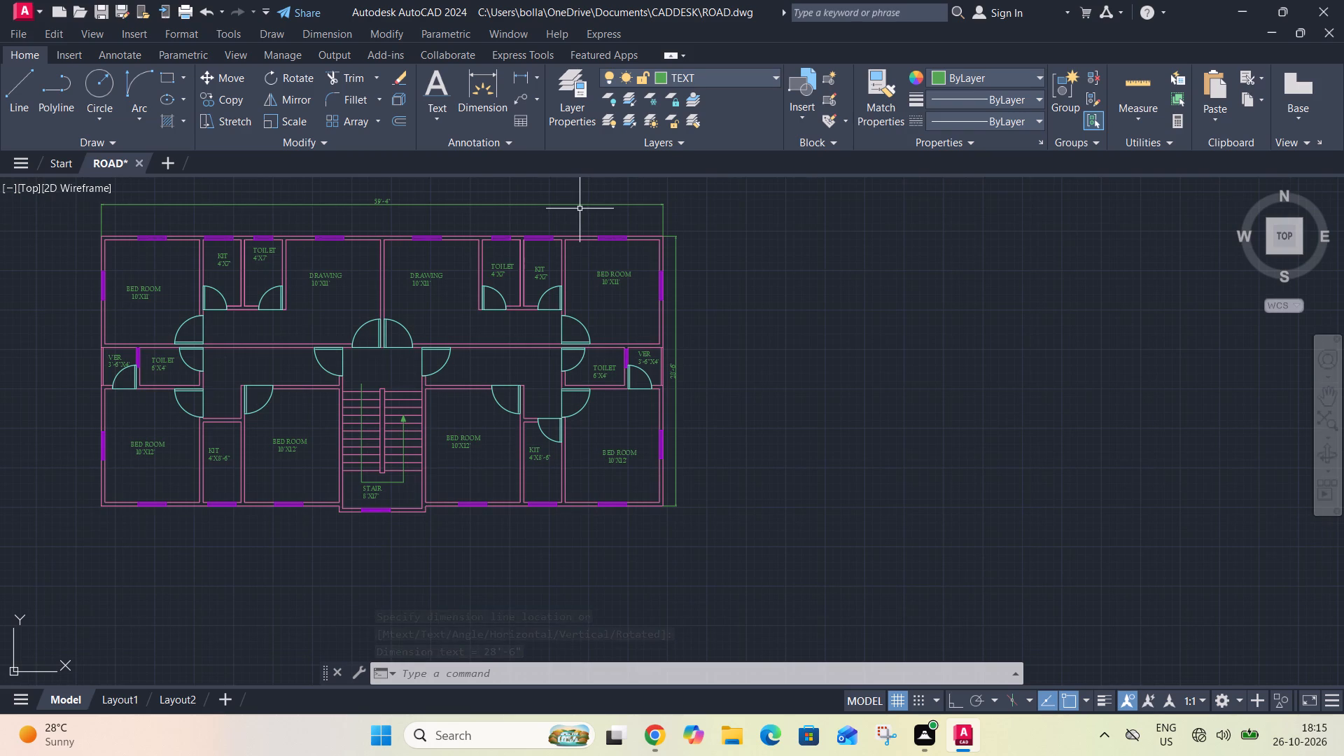
pyautogui.click(163, 117)
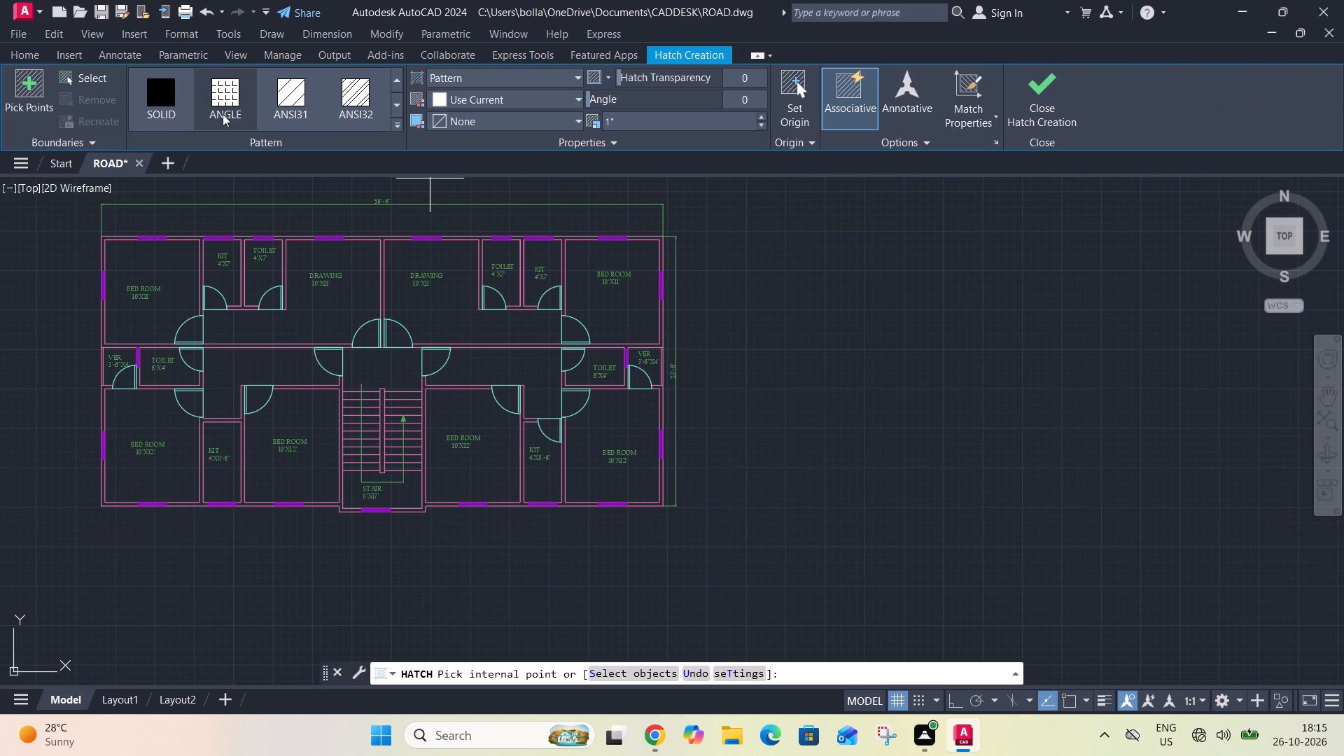
pyautogui.click(161, 111)
pyautogui.click(485, 99)
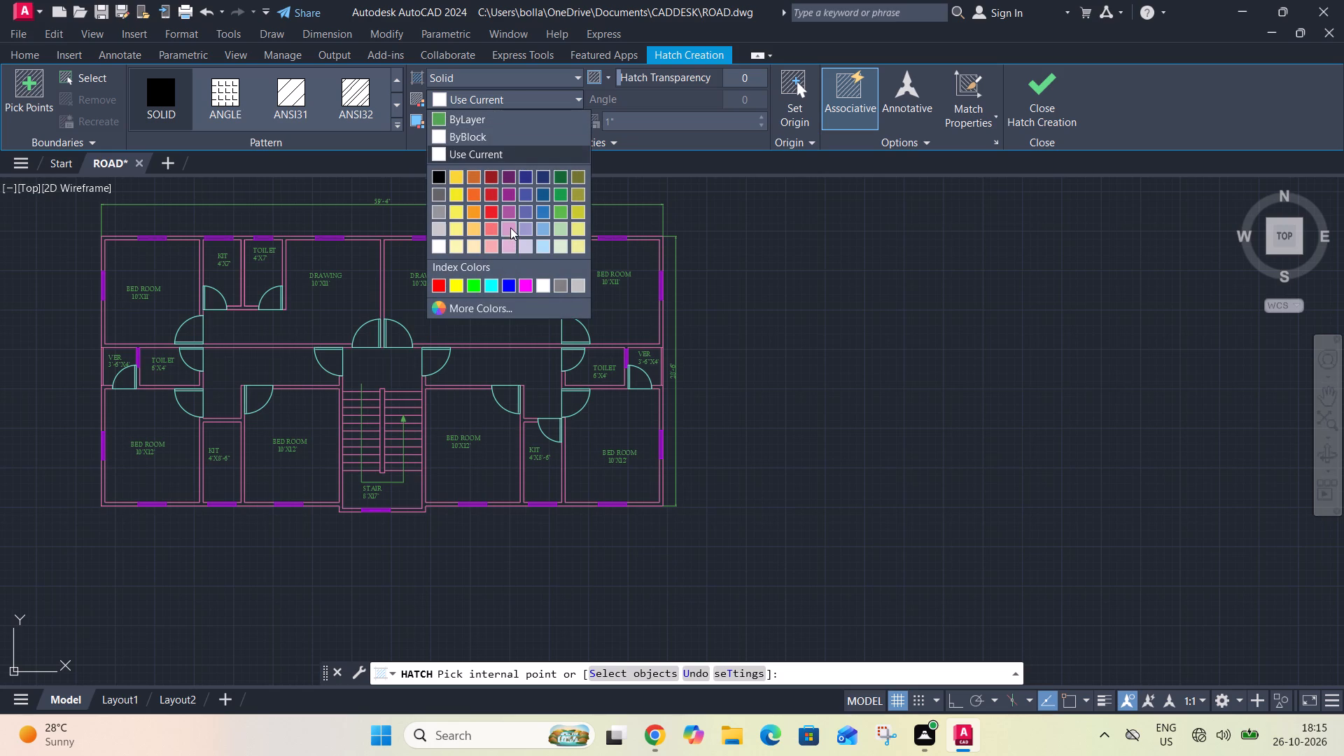
pyautogui.click(510, 227)
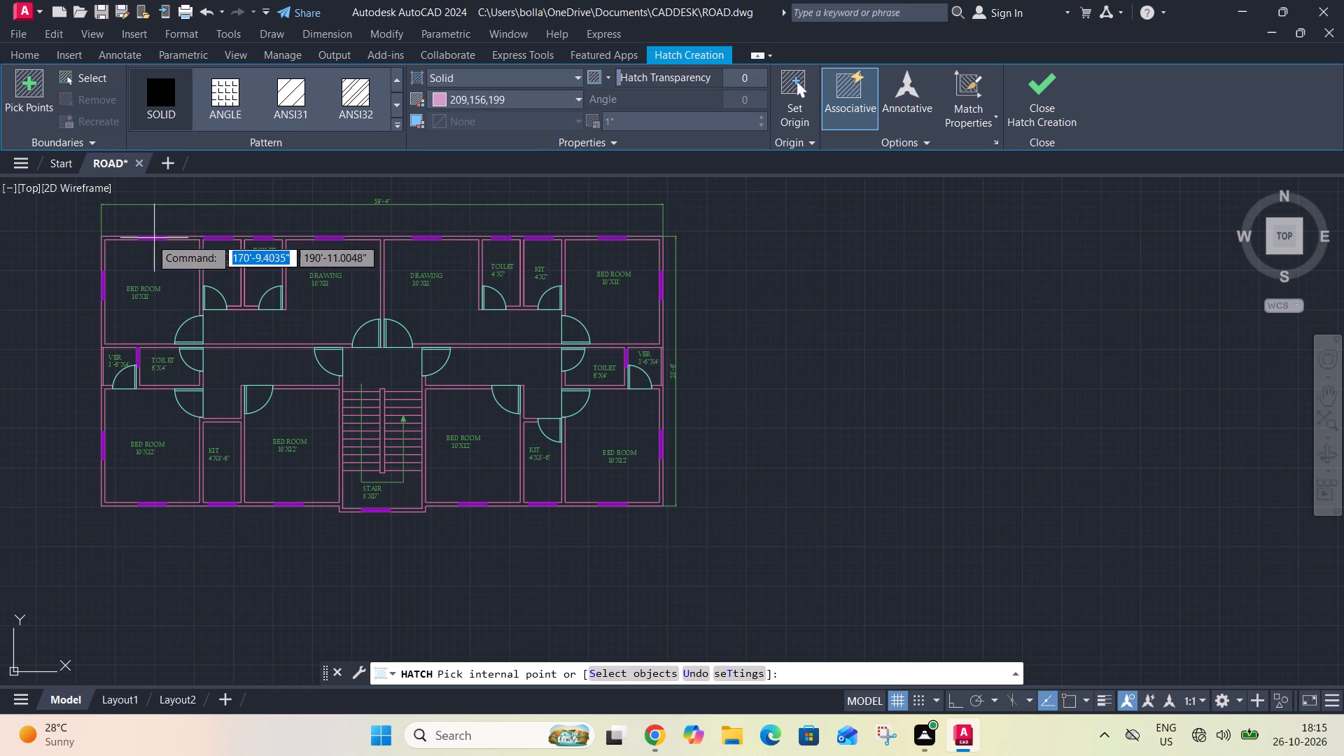
pyautogui.scroll(2, 118, 239)
pyautogui.click(113, 236)
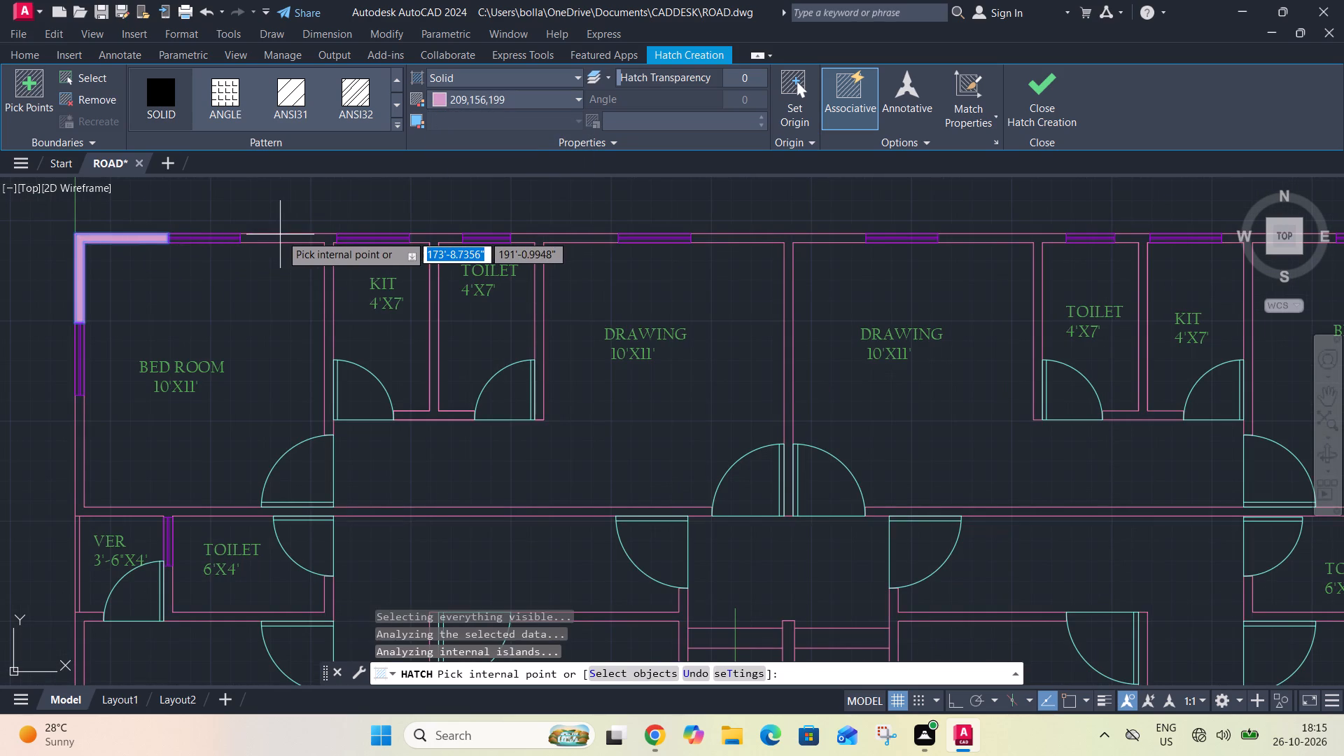
pyautogui.click(283, 240)
# Change the colour of the wall hatch to 169,83,160.
pyautogui.click(482, 98)
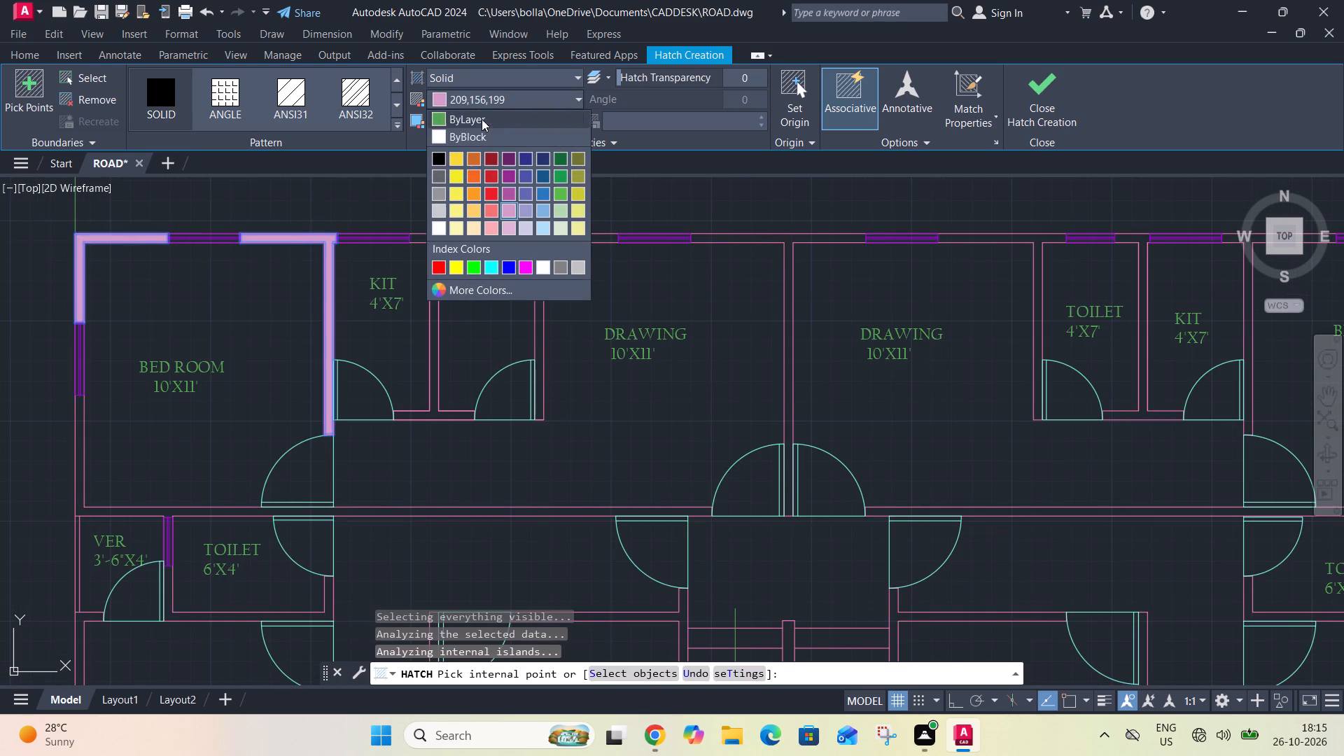
pyautogui.click(507, 195)
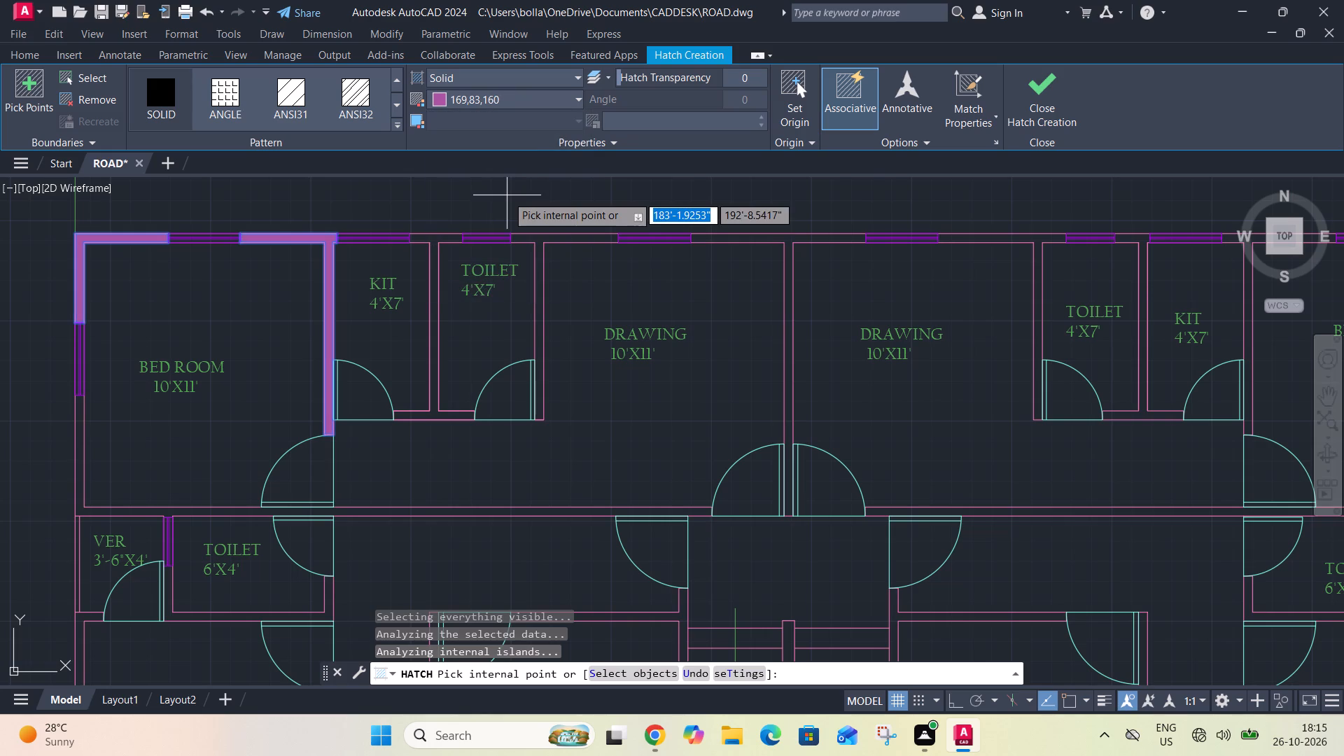
# Change the colour of the wall hatch to 122,175,223.
pyautogui.click(510, 92)
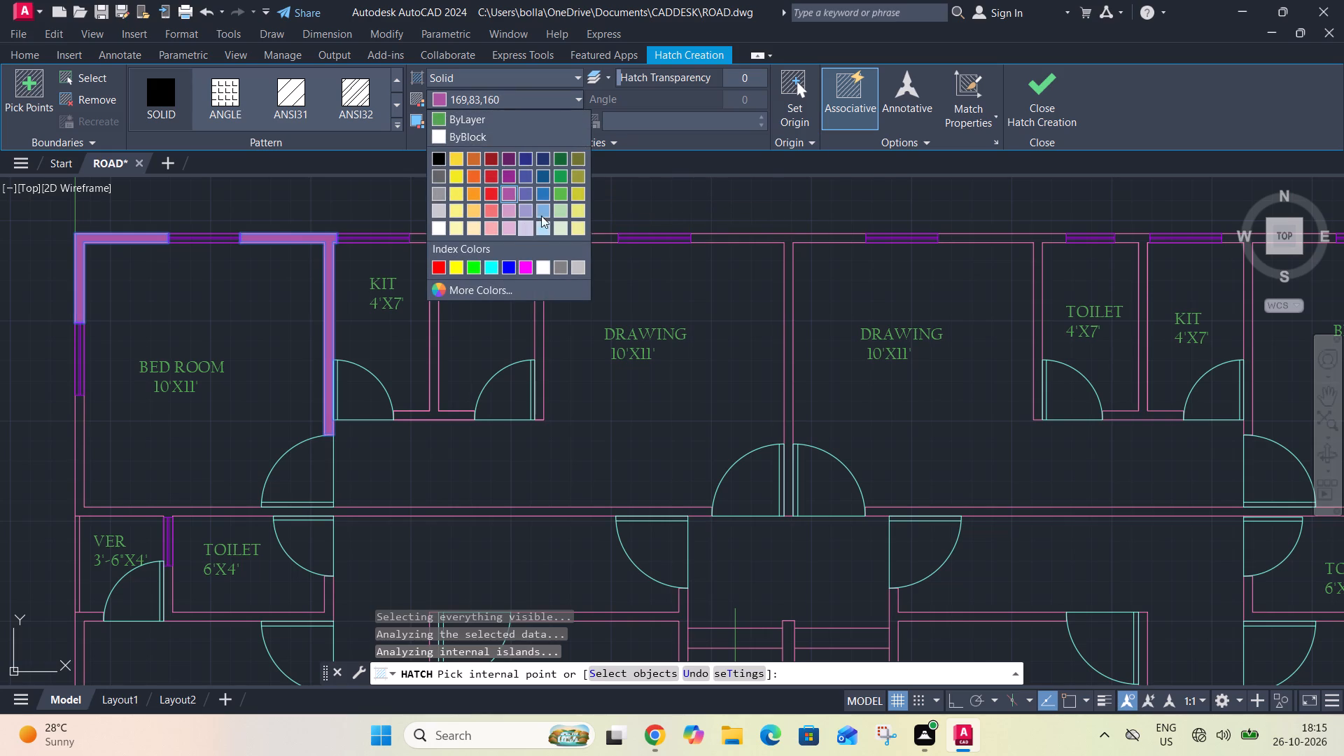
pyautogui.click(542, 210)
# Add the northwest kitchen and toilet partitions, the party wall between the drawing rooms and their north wall sections to the hatch.
pyautogui.scroll(2, 416, 239)
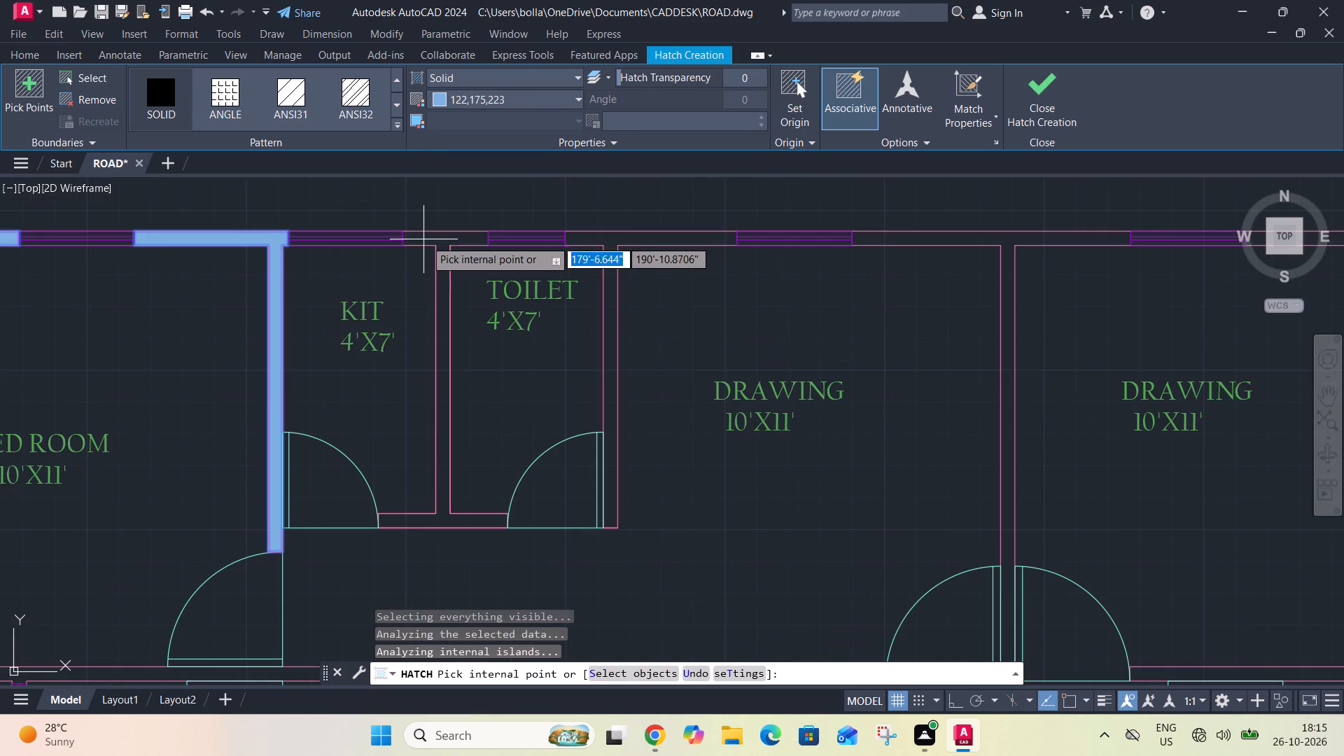
pyautogui.click(430, 237)
pyautogui.click(615, 237)
pyautogui.scroll(-2, 615, 237)
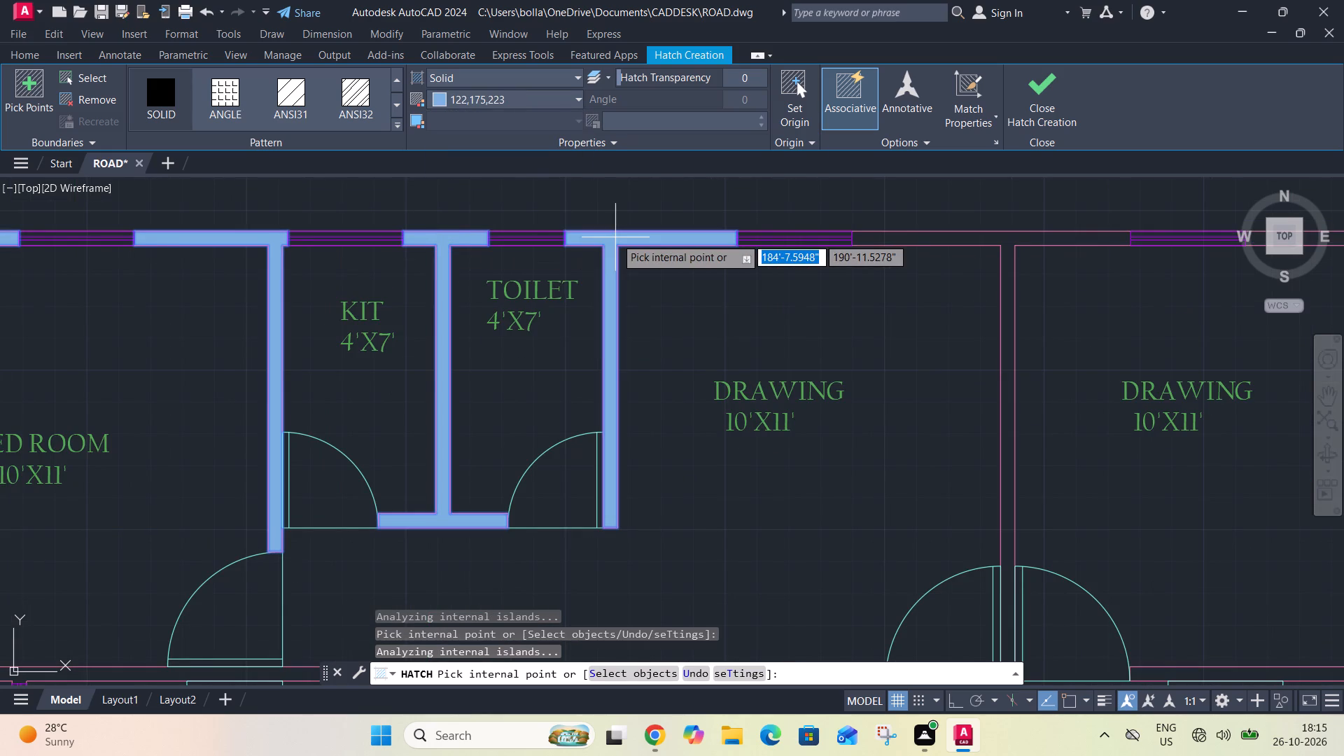
pyautogui.scroll(-1, 615, 237)
pyautogui.scroll(3, 812, 234)
pyautogui.click(812, 243)
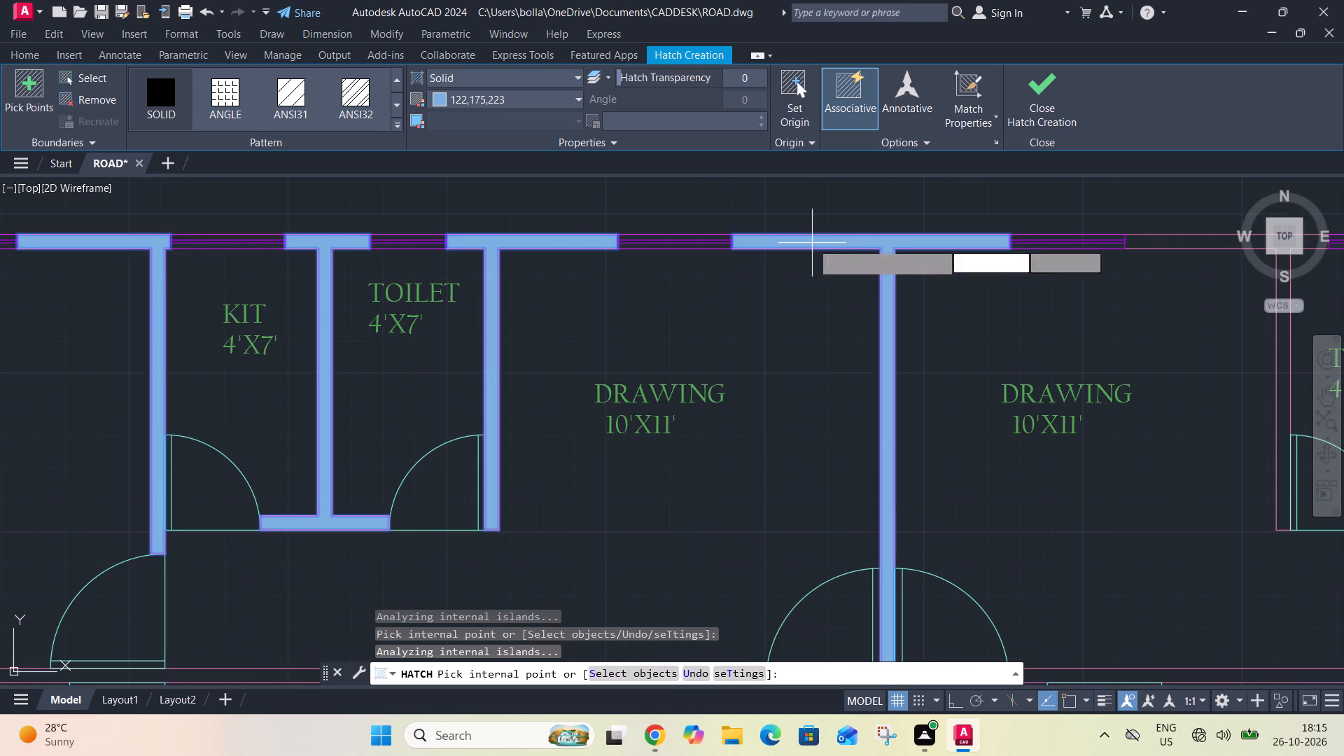
# Add the northeast toilet and kitchen partitions with their adjoining north wall sections to the hatch.
pyautogui.scroll(-3, 812, 244)
pyautogui.moveTo(808, 265); pyautogui.dragTo(310, 267, button='middle')
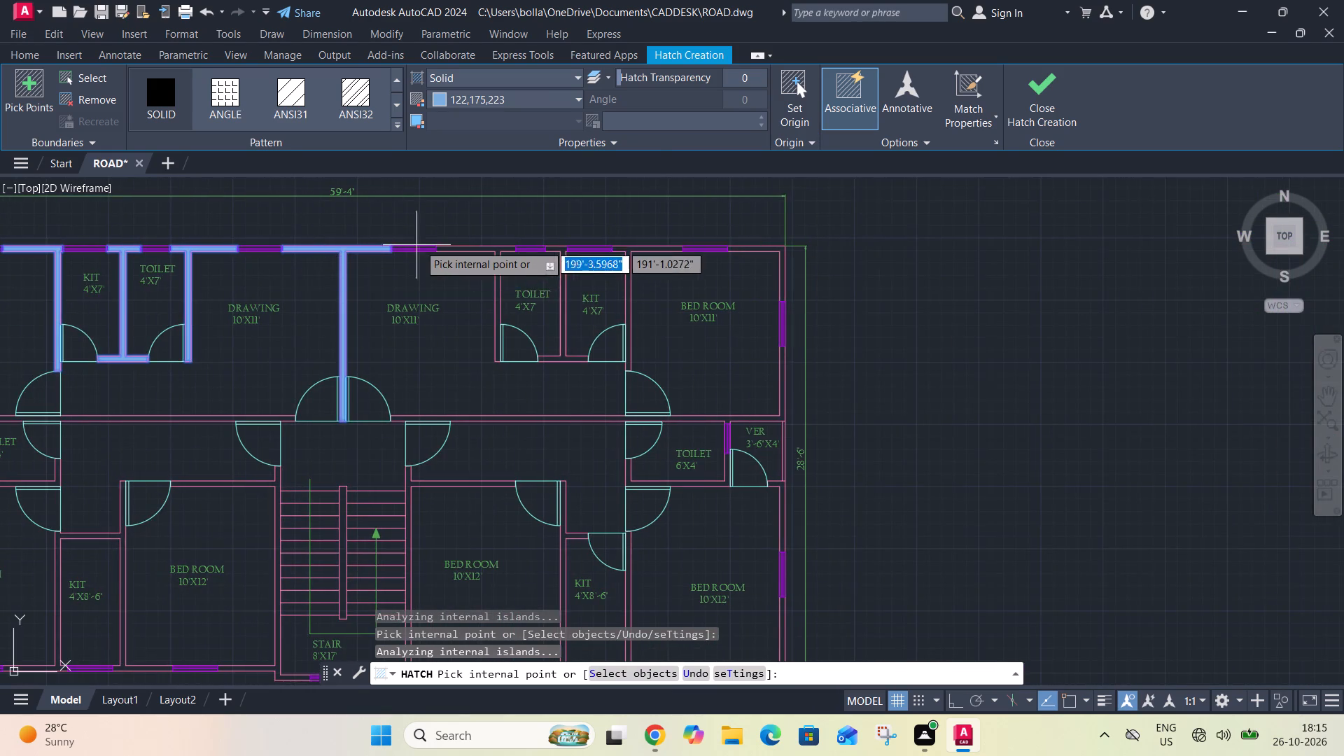
pyautogui.scroll(3, 433, 244)
pyautogui.click(471, 262)
pyautogui.scroll(-4, 474, 250)
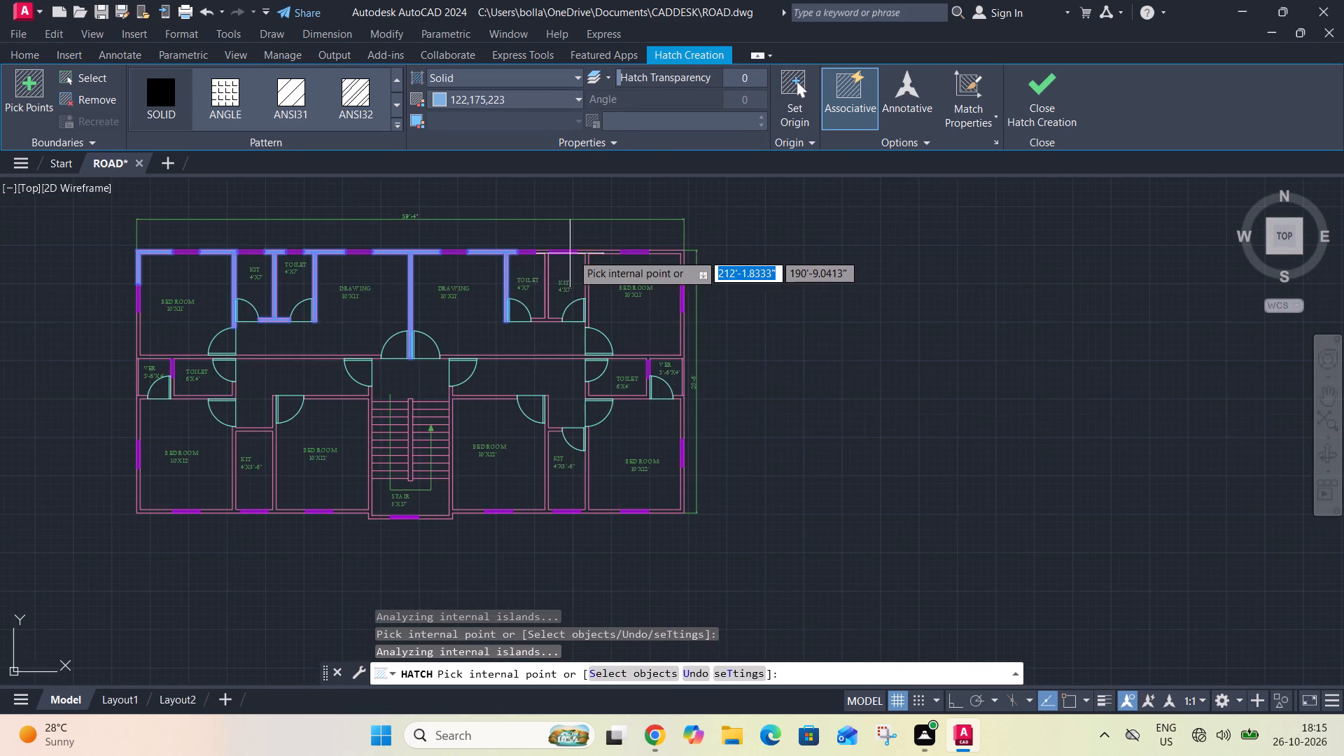
pyautogui.scroll(4, 572, 253)
pyautogui.click(370, 245)
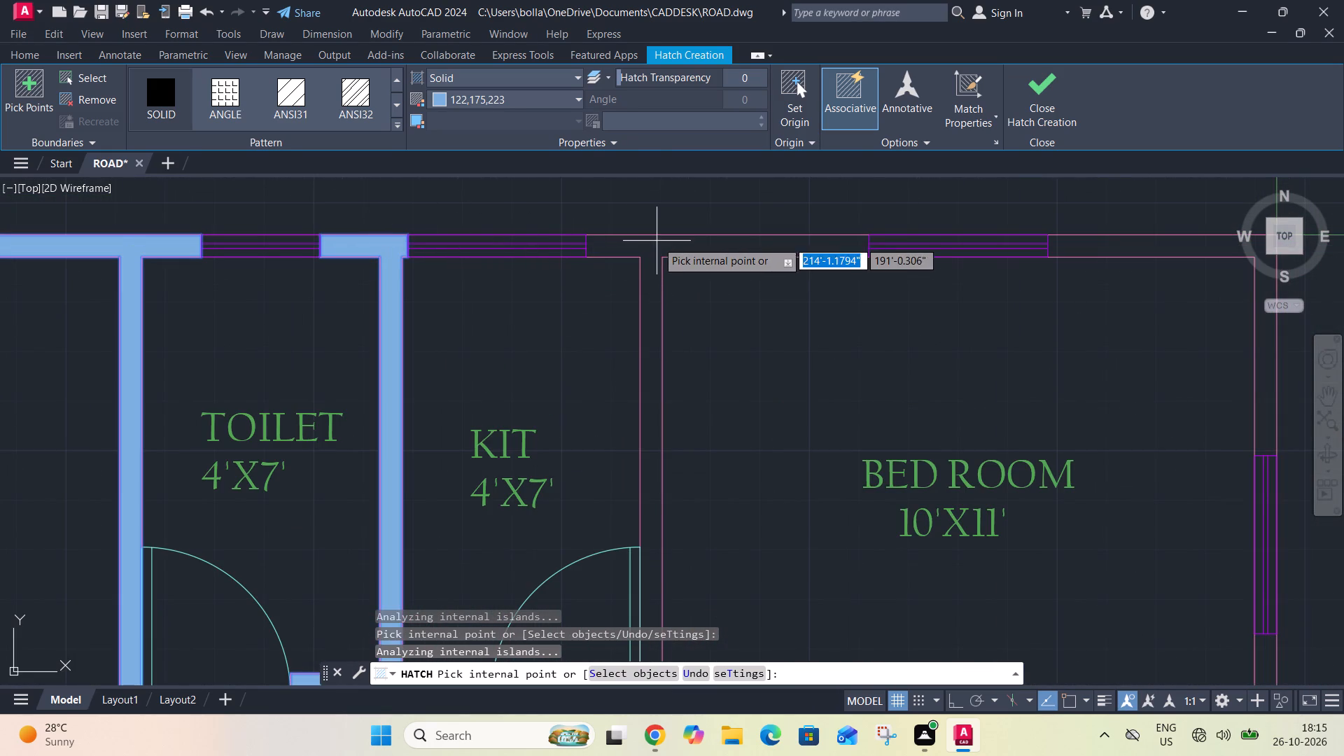
pyautogui.click(657, 241)
# Add the northeast bedroom's outer corner and the wall along its south side, running west to the drawing room door, to the hatch.
pyautogui.scroll(-4, 656, 218)
pyautogui.moveTo(675, 253); pyautogui.dragTo(367, 246, button='middle')
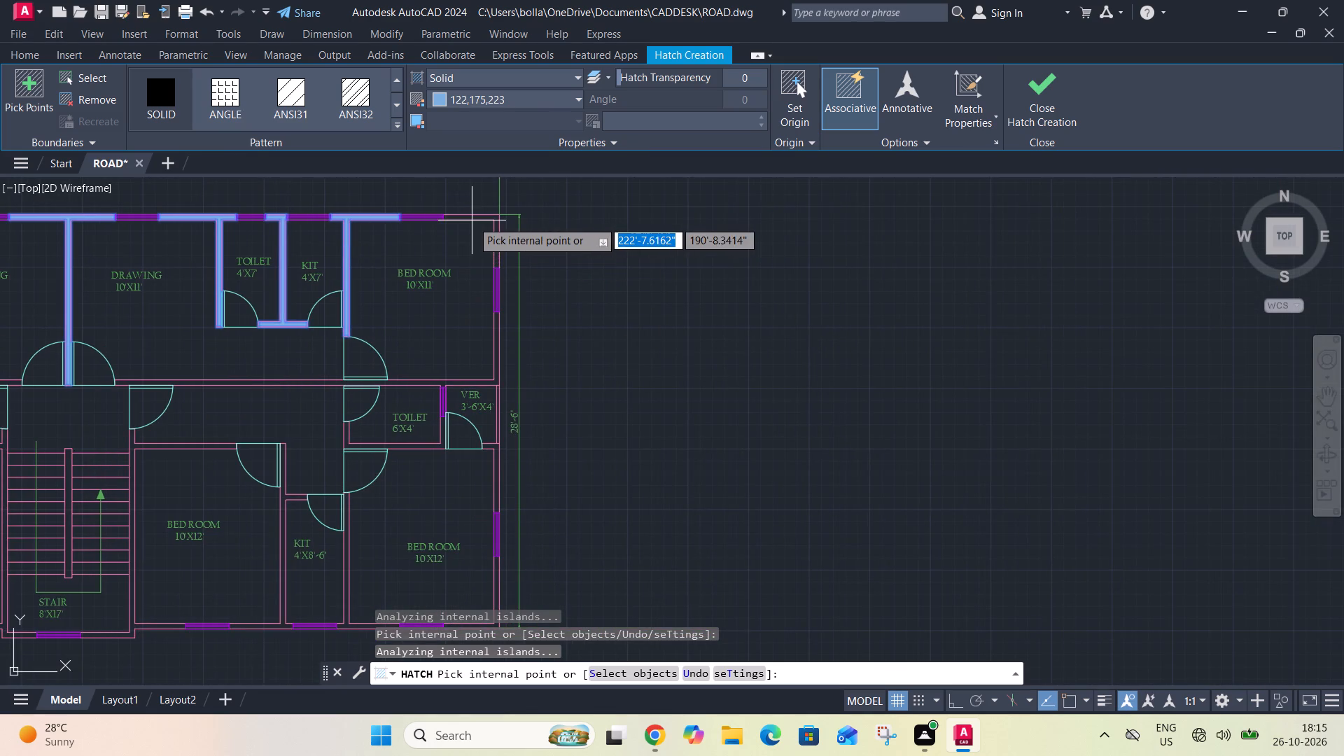
pyautogui.scroll(3, 472, 218)
pyautogui.click(472, 218)
pyautogui.scroll(-4, 478, 196)
pyautogui.scroll(3, 489, 281)
pyautogui.click(492, 281)
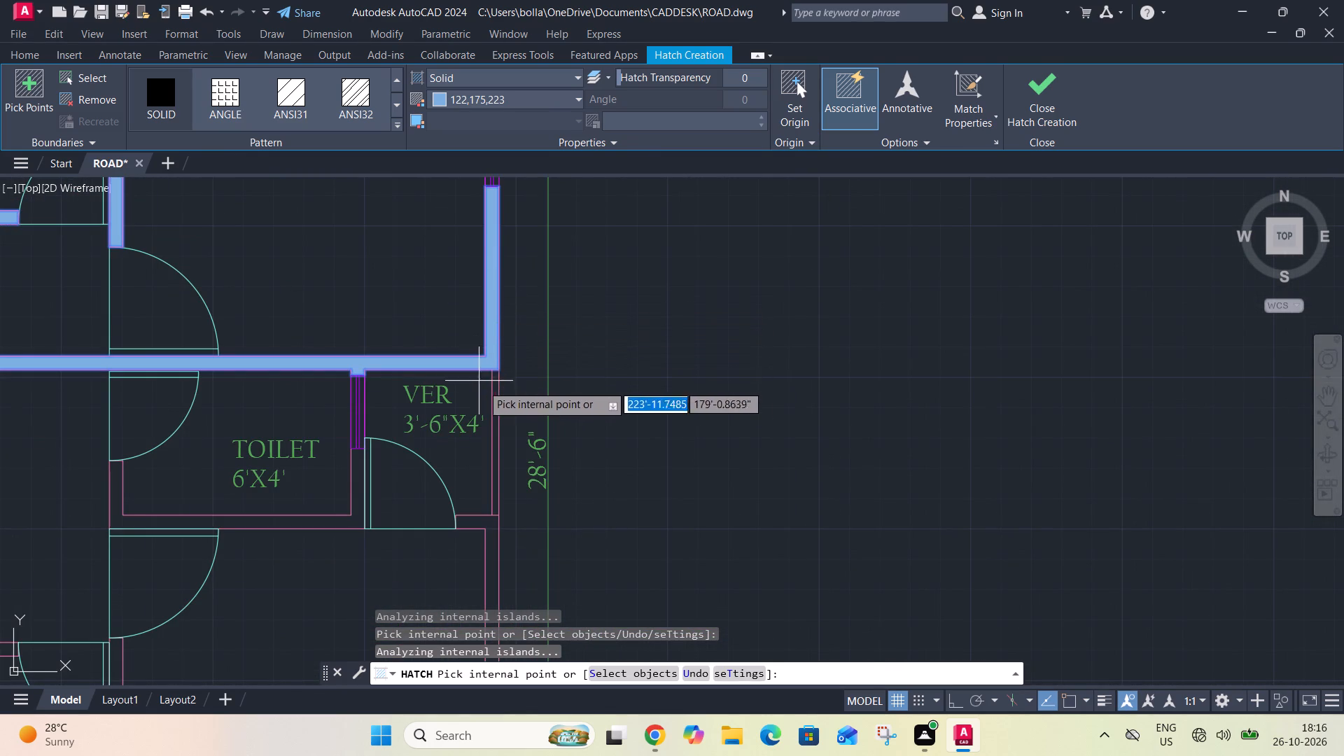
# Add the east veranda's outer and south walls and the adjoining 6'X4' toilet's walls to the hatch.
pyautogui.scroll(2, 489, 395)
pyautogui.click(497, 395)
pyautogui.scroll(-3, 514, 328)
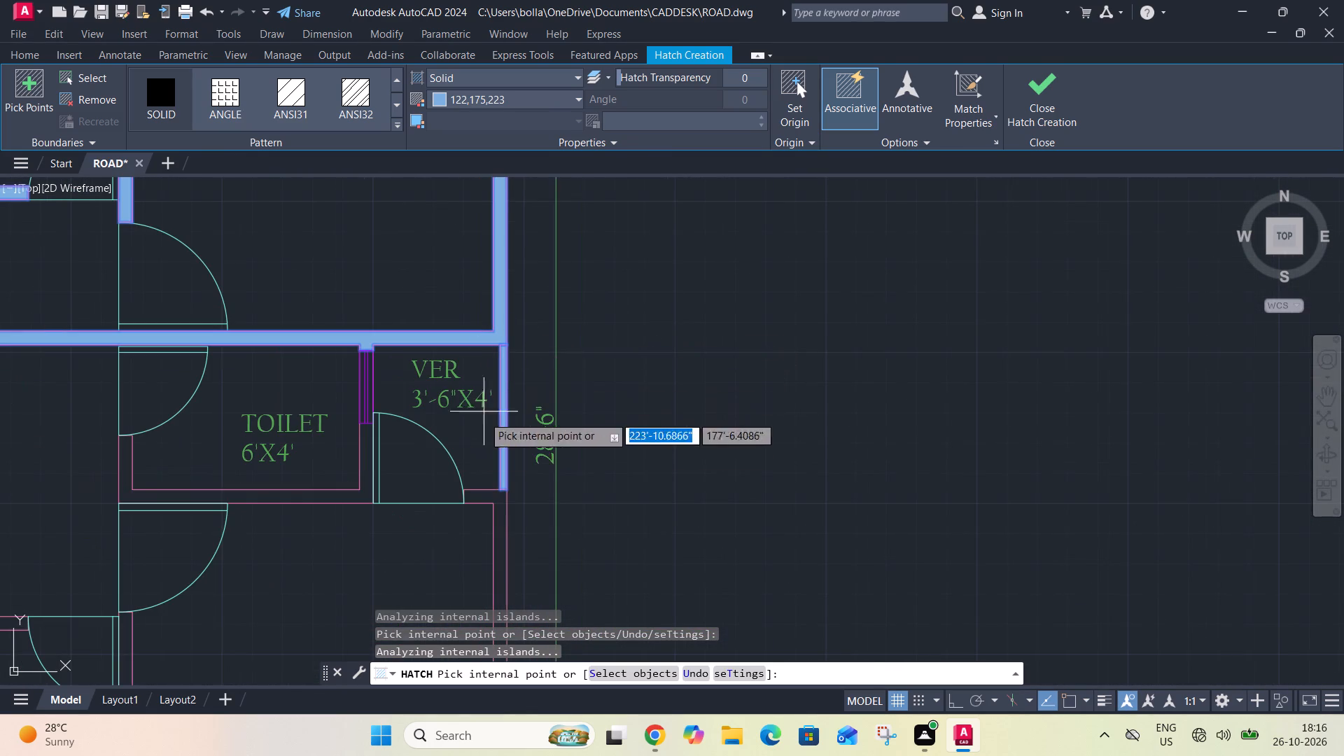
pyautogui.click(476, 496)
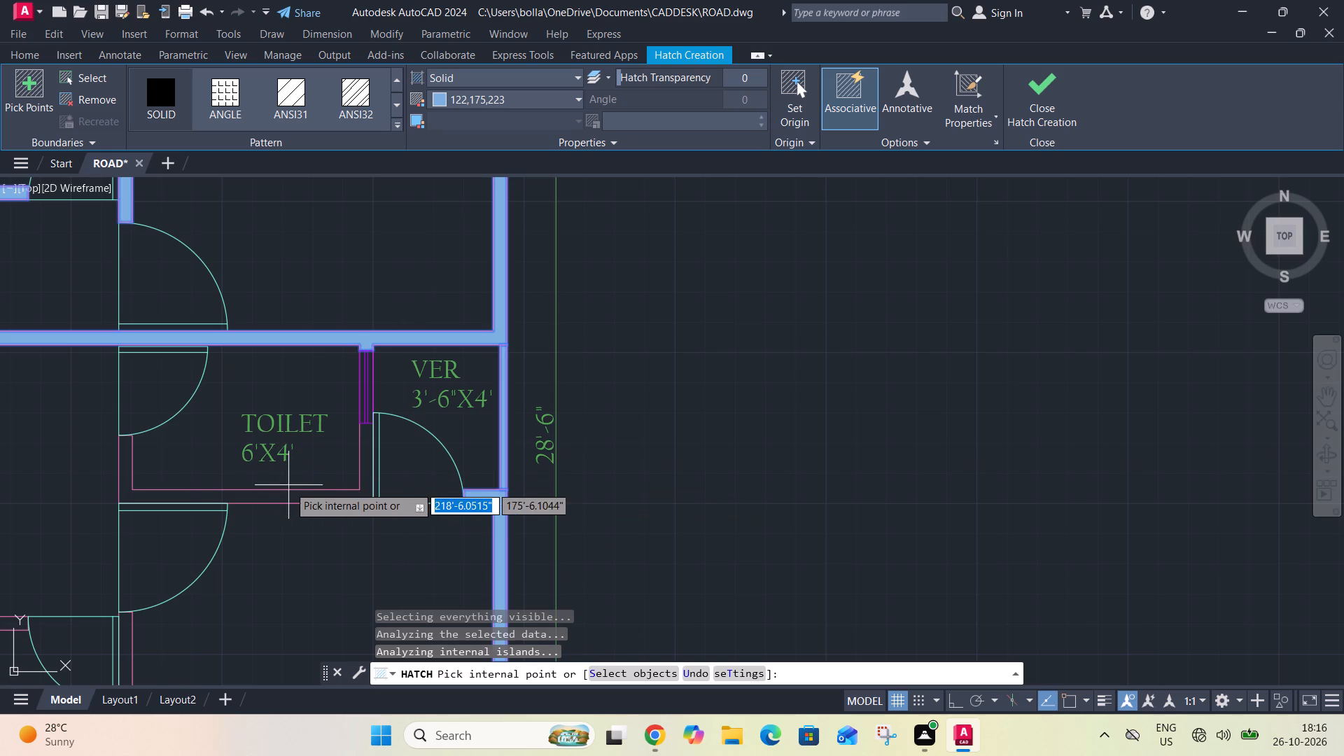
pyautogui.click(290, 494)
# Add the southeast bedroom's kitchen-side partition and its outer corner walls to the hatch.
pyautogui.scroll(-3, 312, 400)
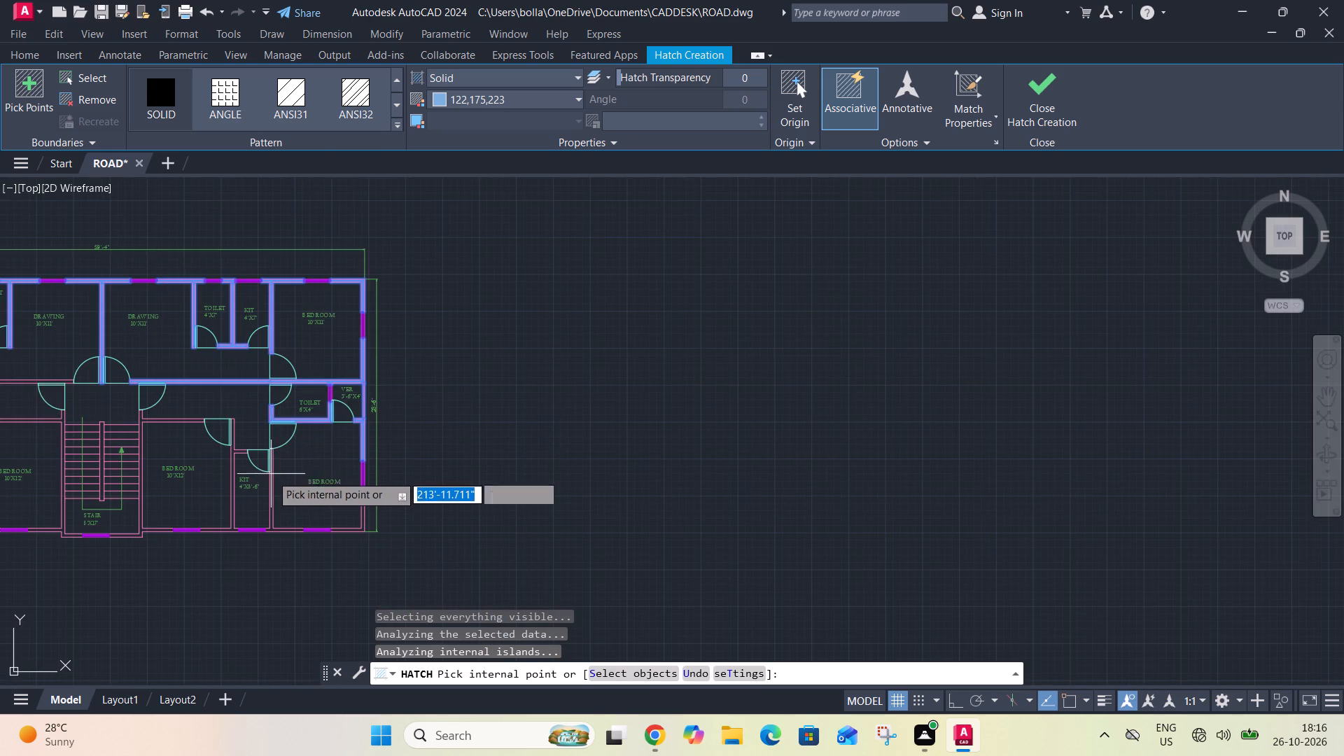
pyautogui.scroll(4, 270, 481)
pyautogui.click(270, 481)
pyautogui.scroll(-3, 296, 442)
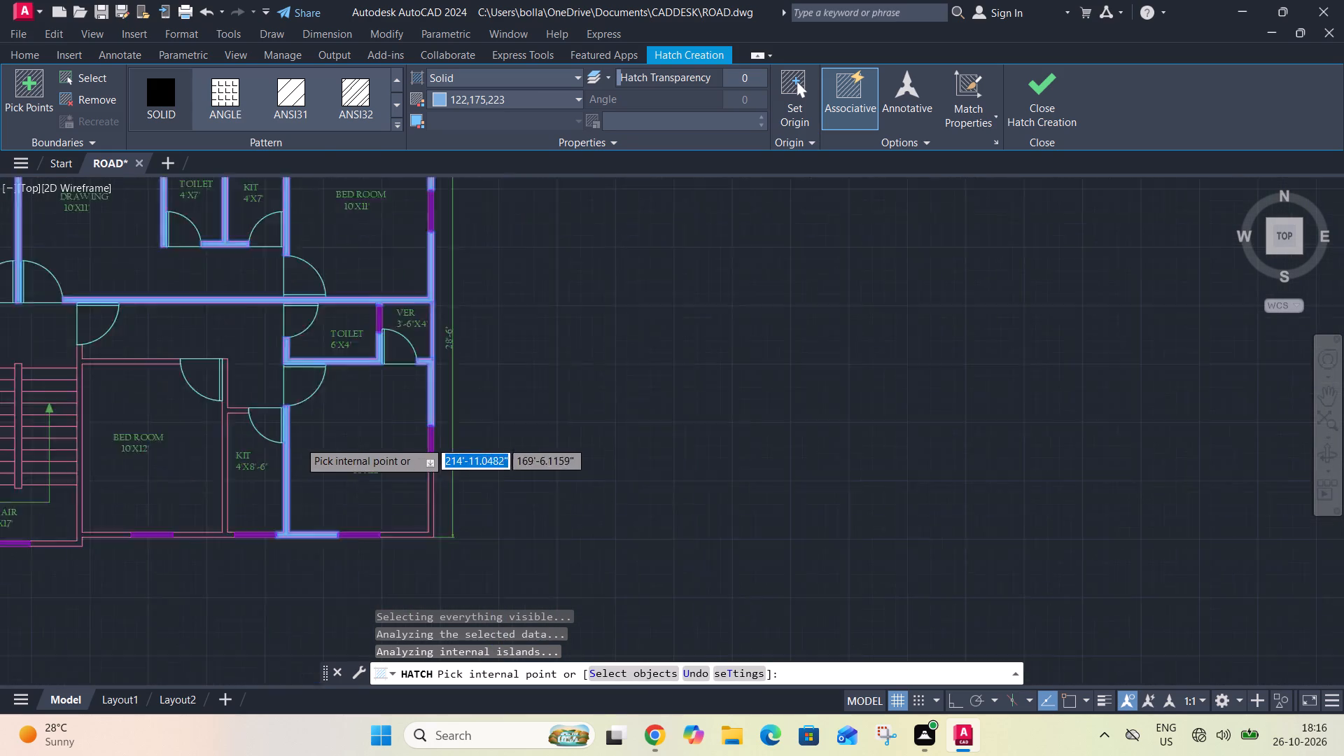
pyautogui.scroll(3, 376, 496)
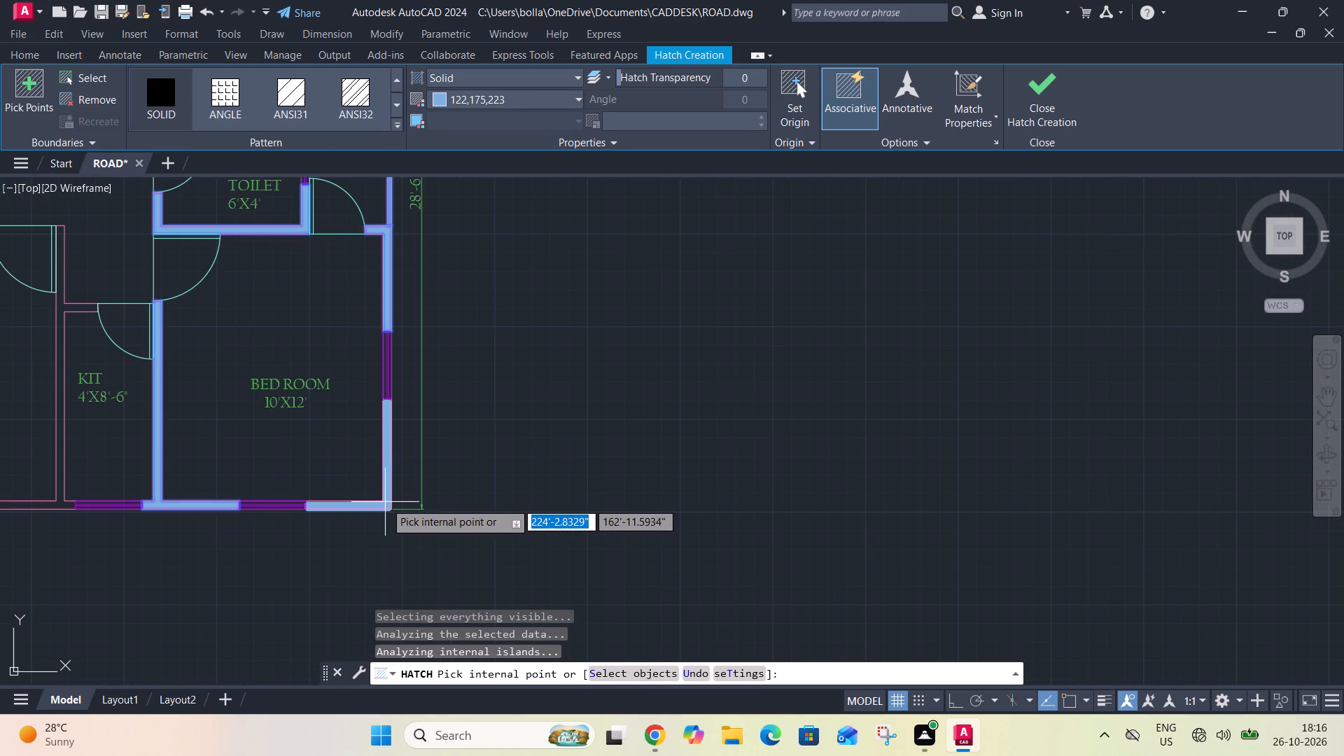
pyautogui.scroll(3, 385, 502)
pyautogui.click(385, 502)
# Add the stair's east wall and the partition between the adjacent bedroom and kitchen, with their south wall sections, to the hatch.
pyautogui.scroll(-6, 398, 472)
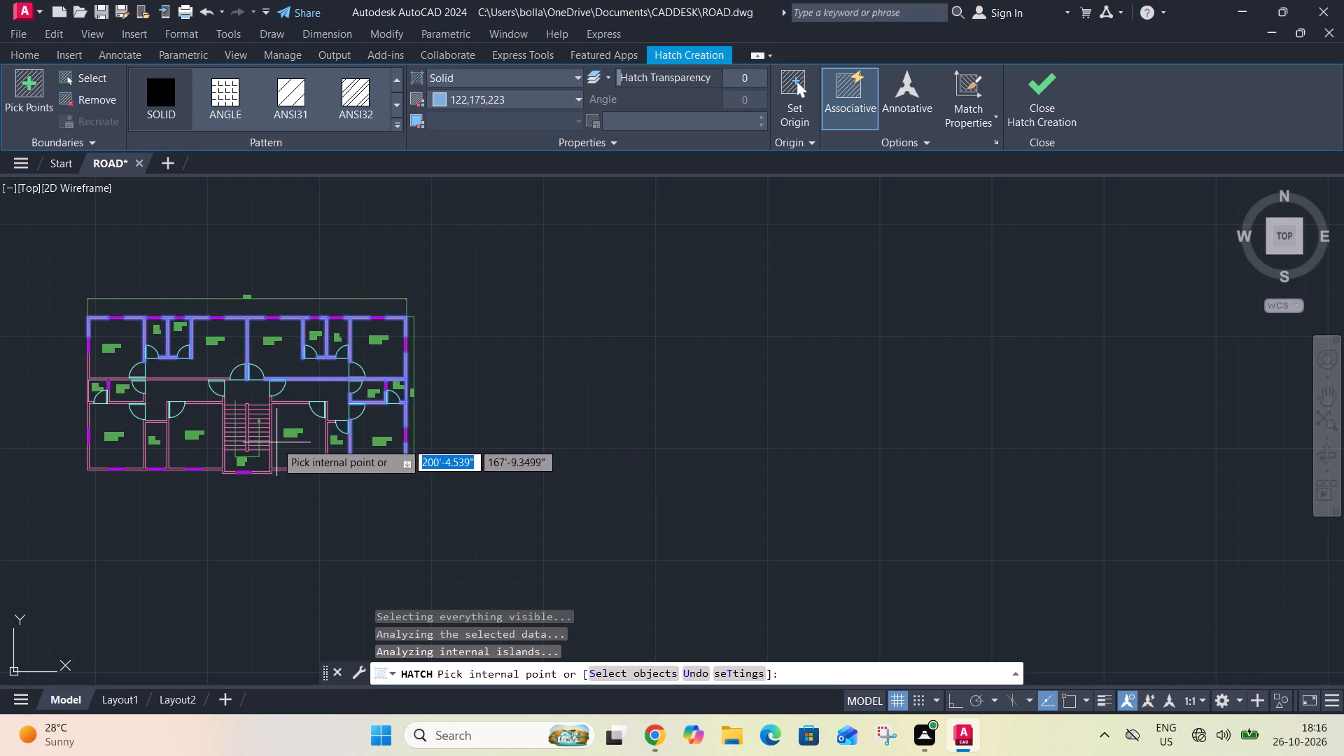
pyautogui.scroll(6, 282, 463)
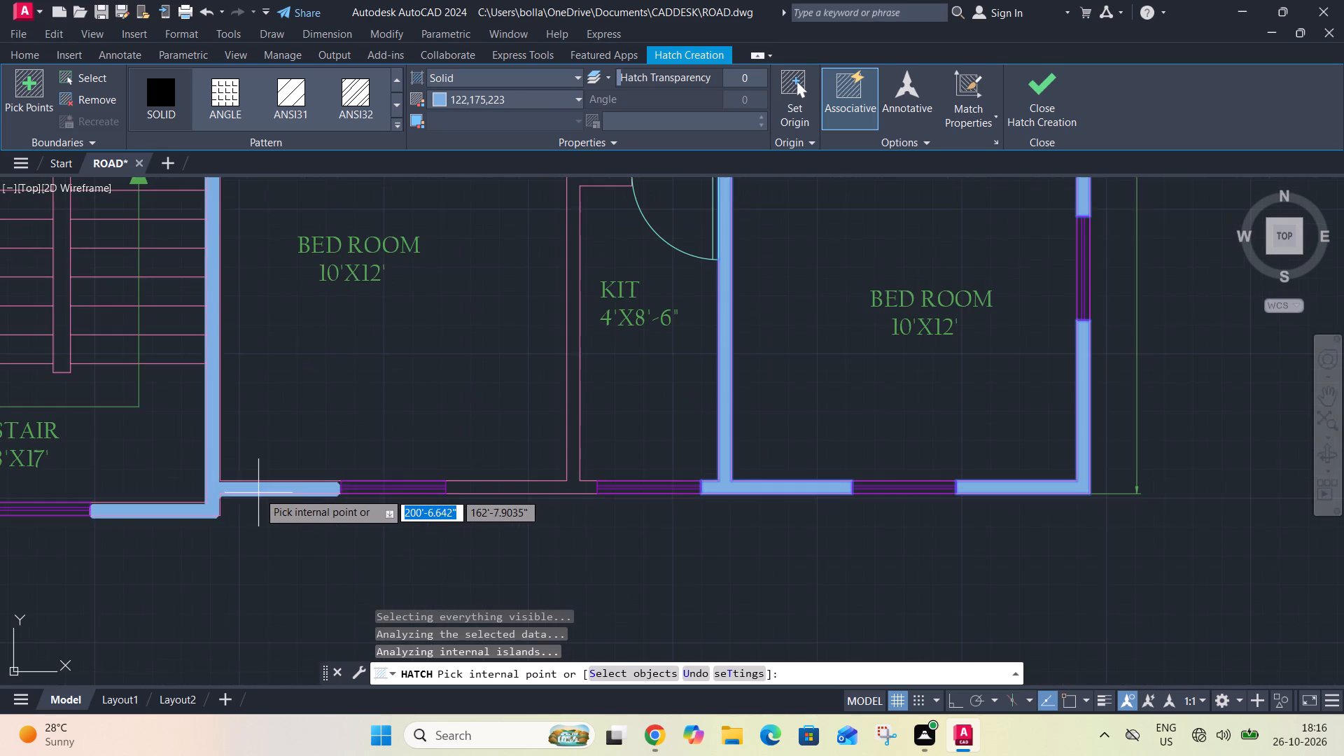
pyautogui.click(258, 491)
pyautogui.click(472, 489)
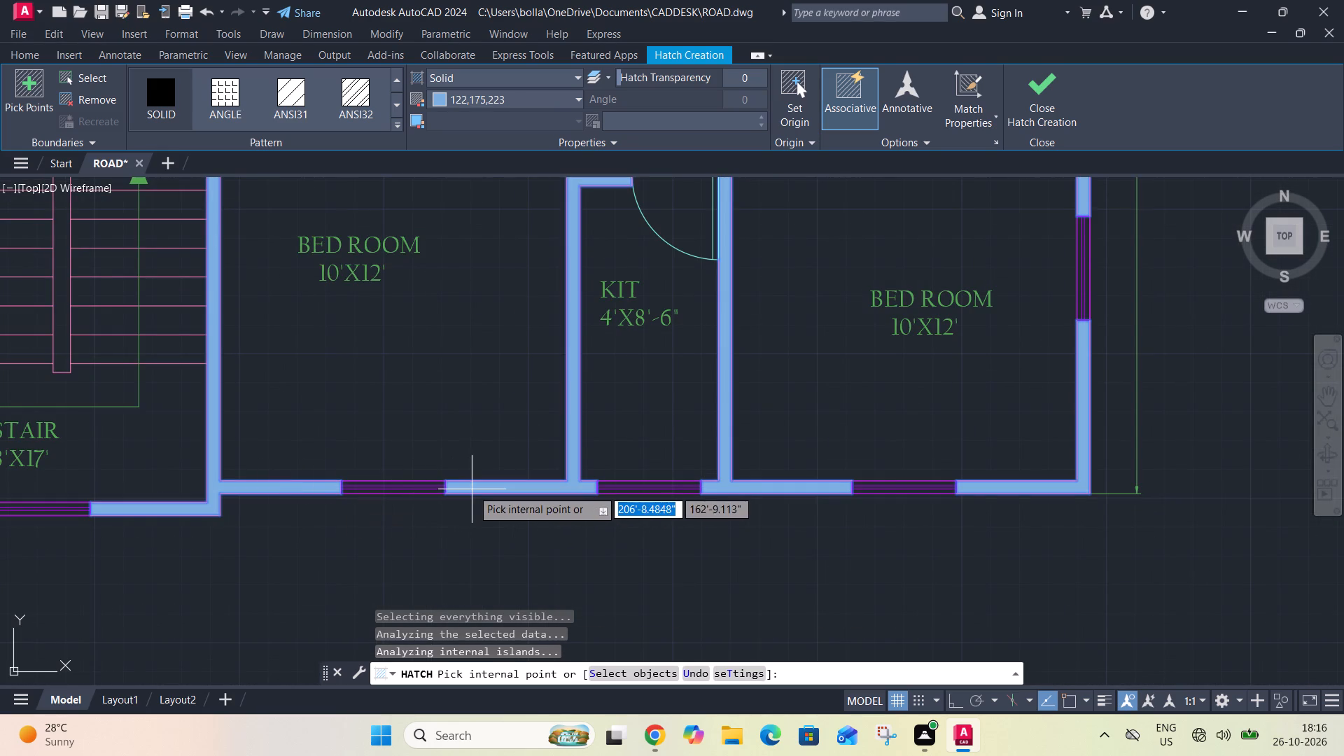
# Add the stair's west wall and the southwest kitchen's walls, with their south wall sections, to the hatch.
pyautogui.scroll(-4, 476, 476)
pyautogui.scroll(3, 339, 473)
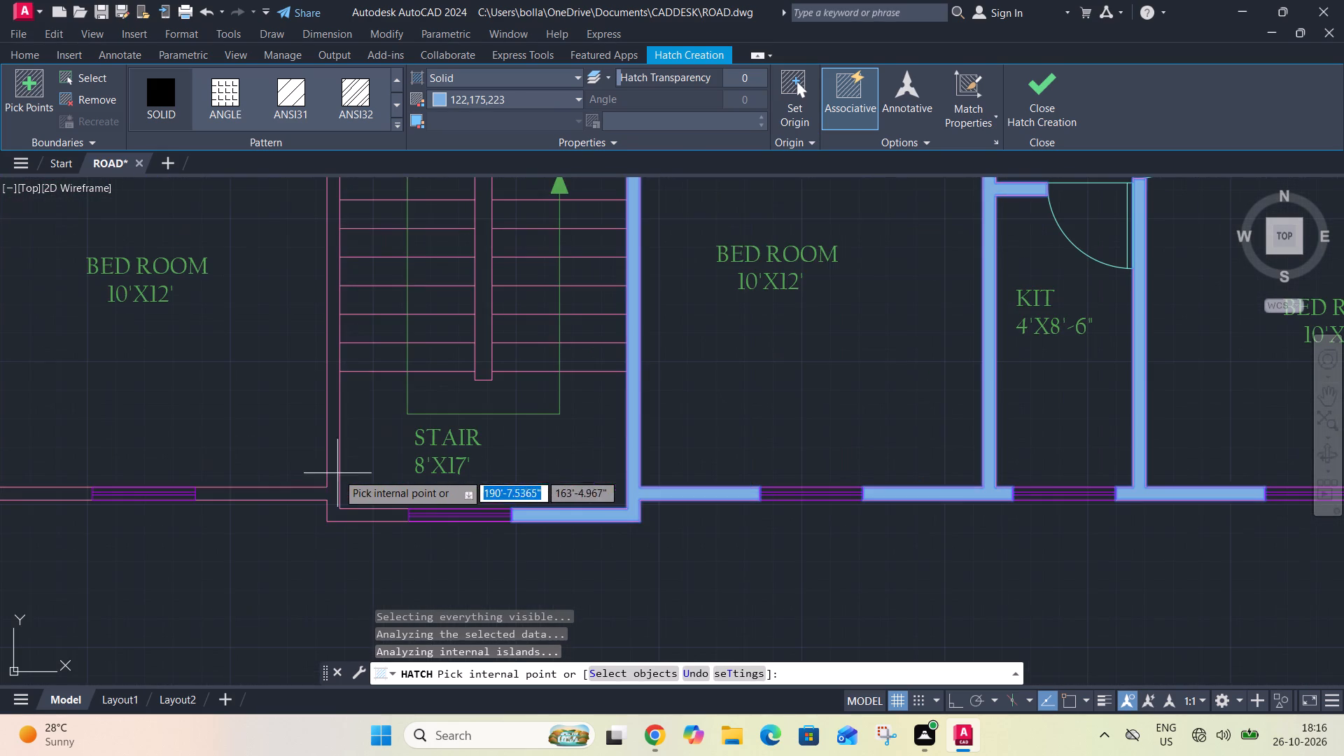
pyautogui.click(332, 472)
pyautogui.scroll(-3, 343, 459)
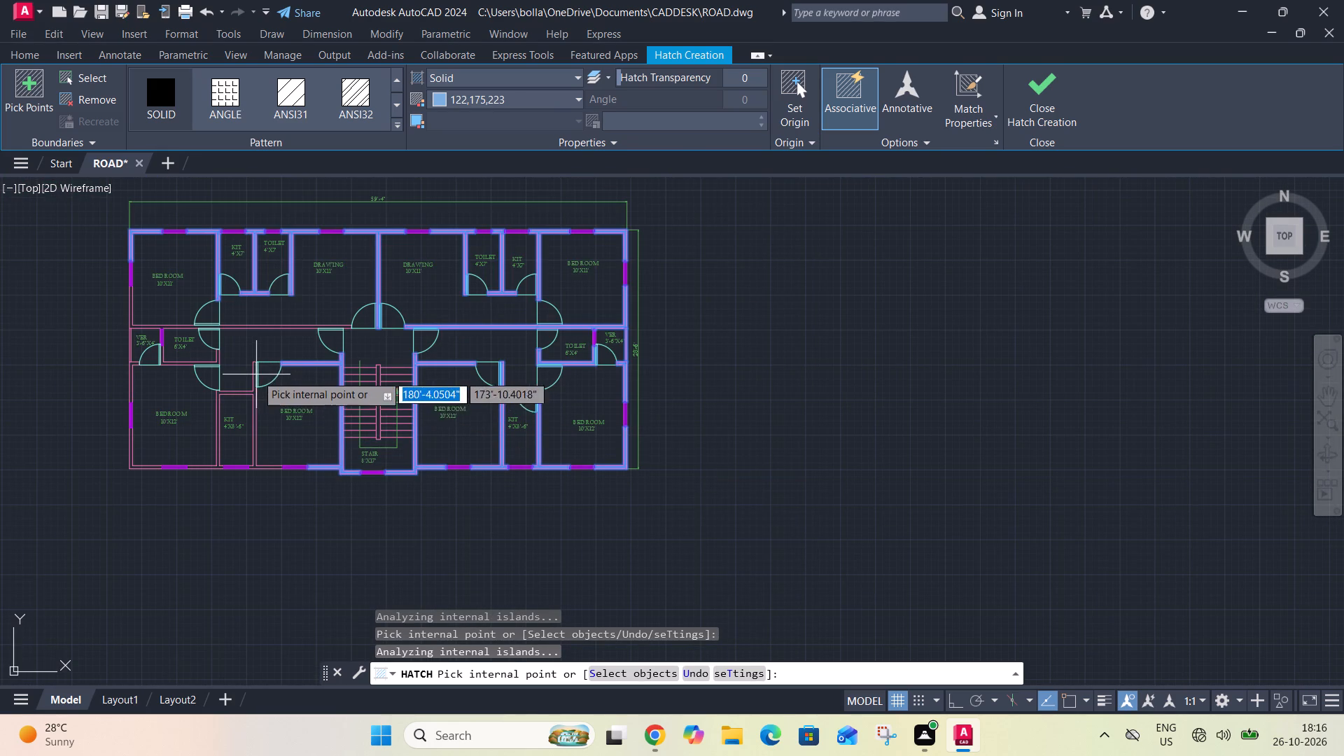
pyautogui.scroll(3, 242, 403)
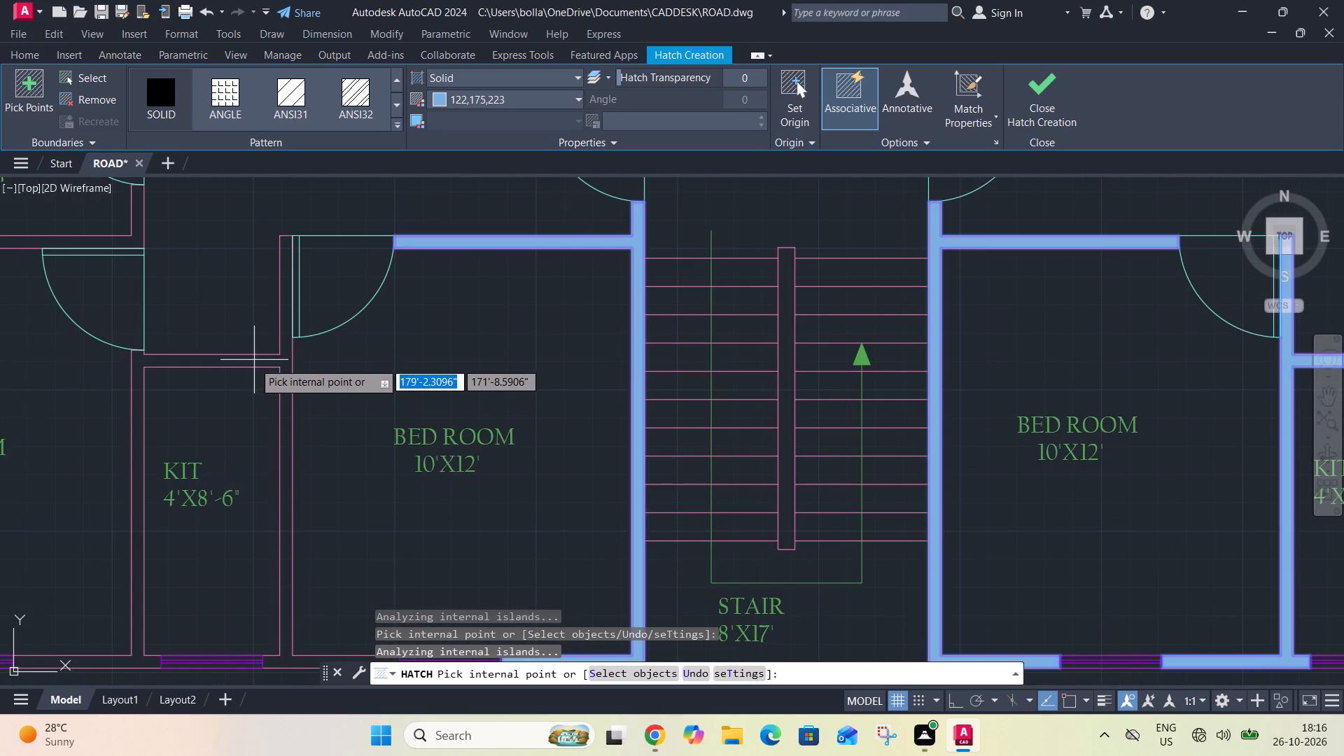
pyautogui.click(253, 362)
# Add the west 6'X4' toilet's walls, the veranda's south stub and the southwest bedroom's outer walls to the hatch.
pyautogui.scroll(-4, 271, 346)
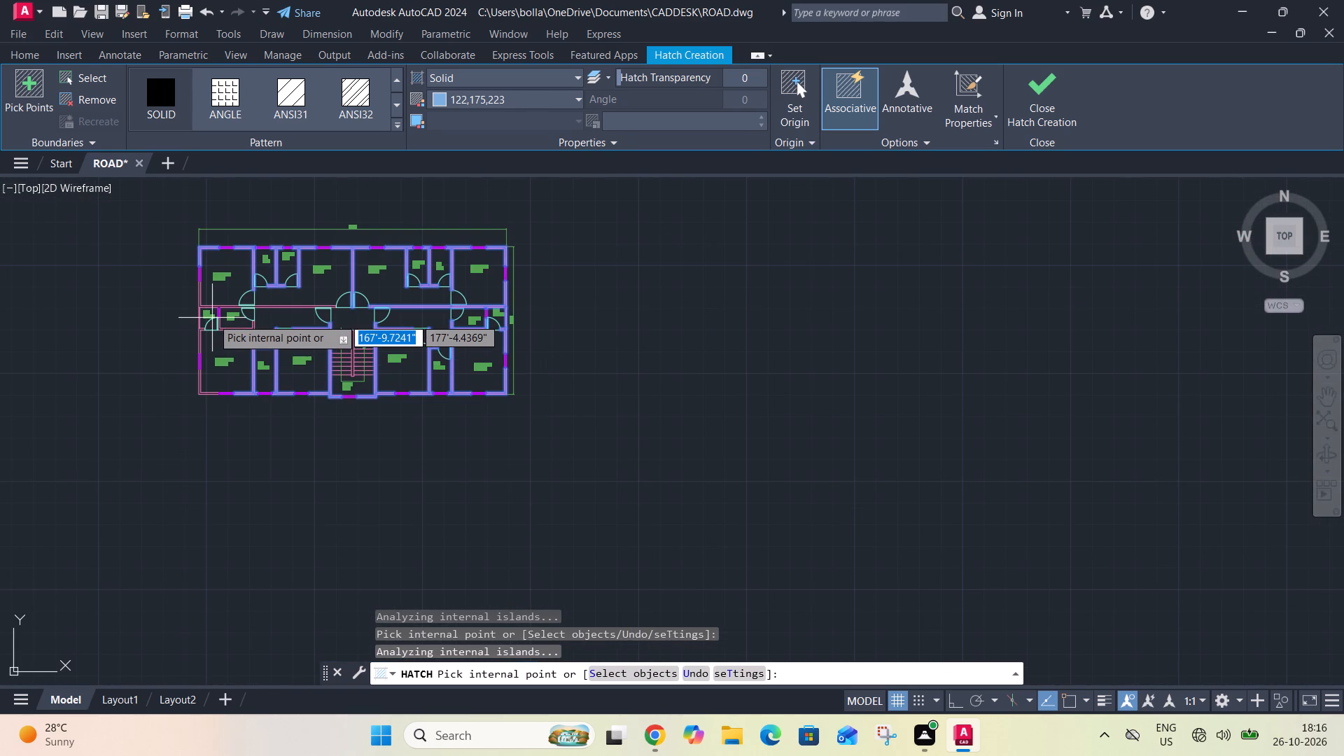
pyautogui.scroll(5, 211, 318)
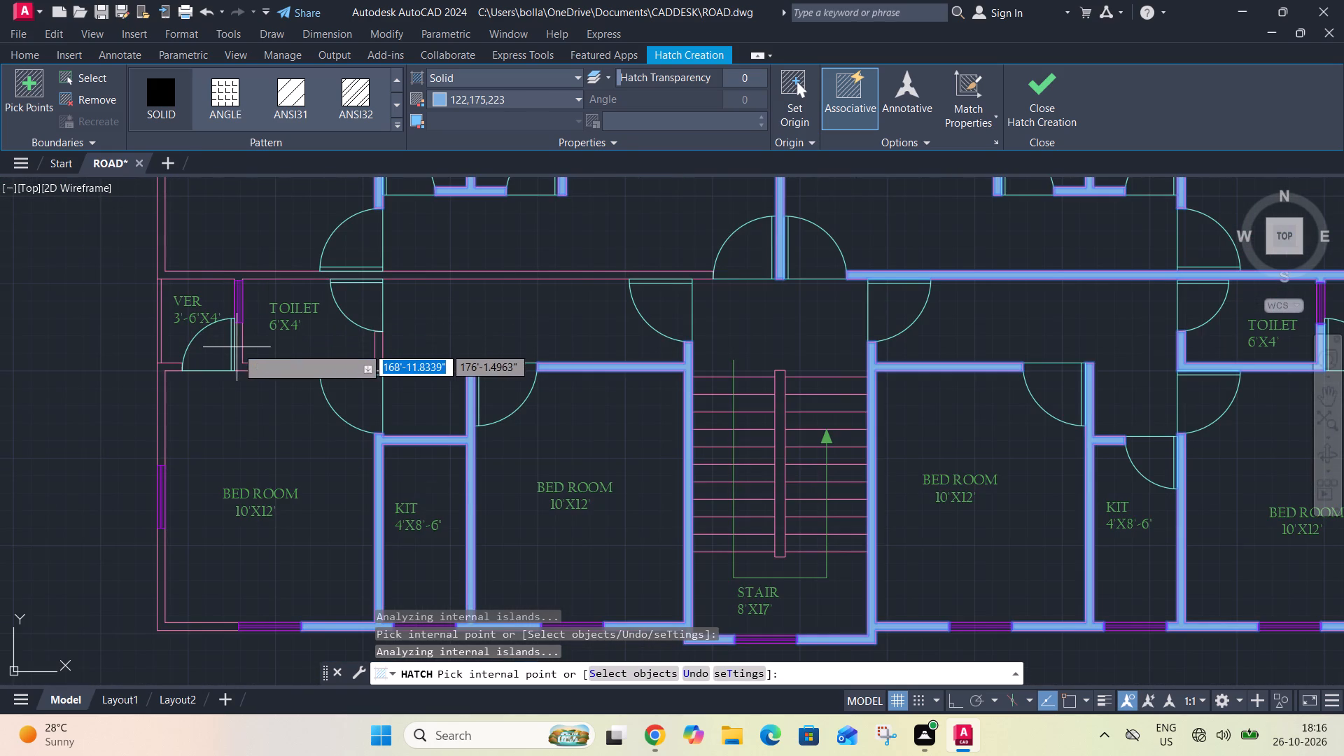
pyautogui.click(241, 347)
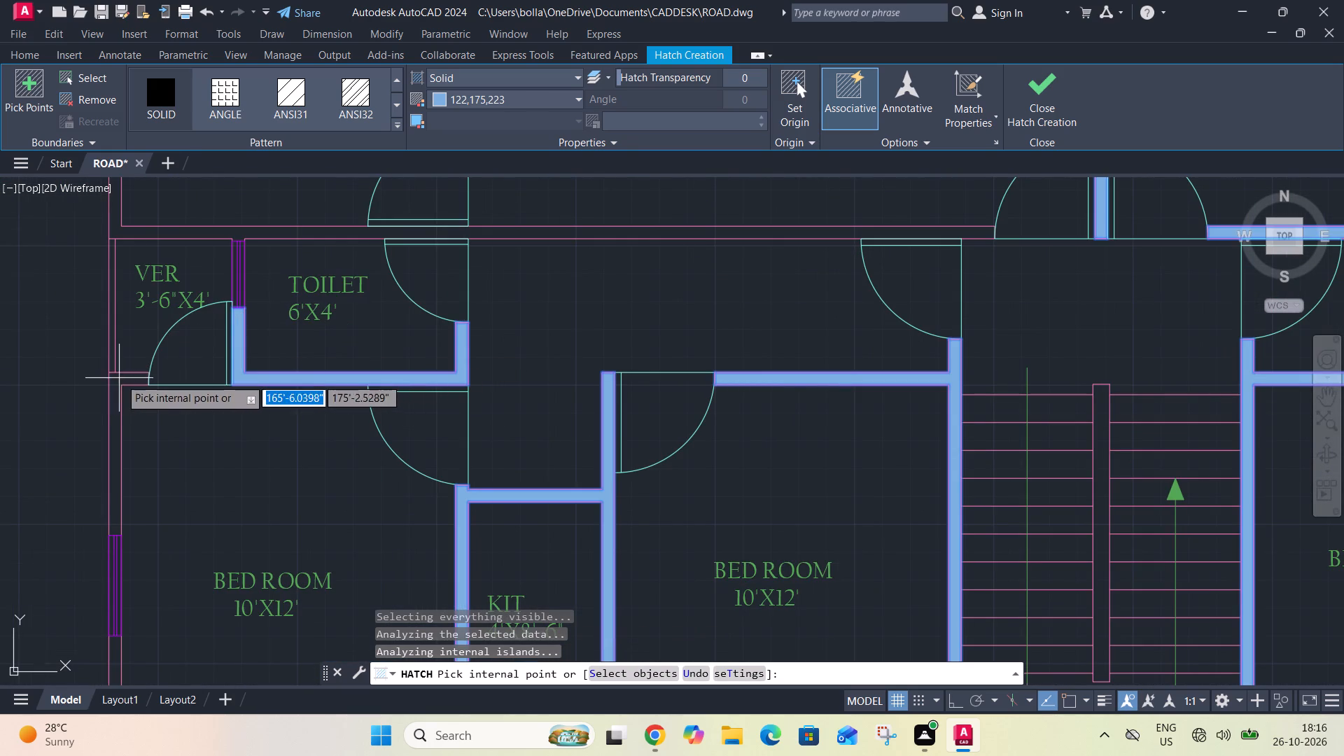
pyautogui.click(120, 378)
pyautogui.scroll(-2, 136, 360)
pyautogui.scroll(2, 129, 515)
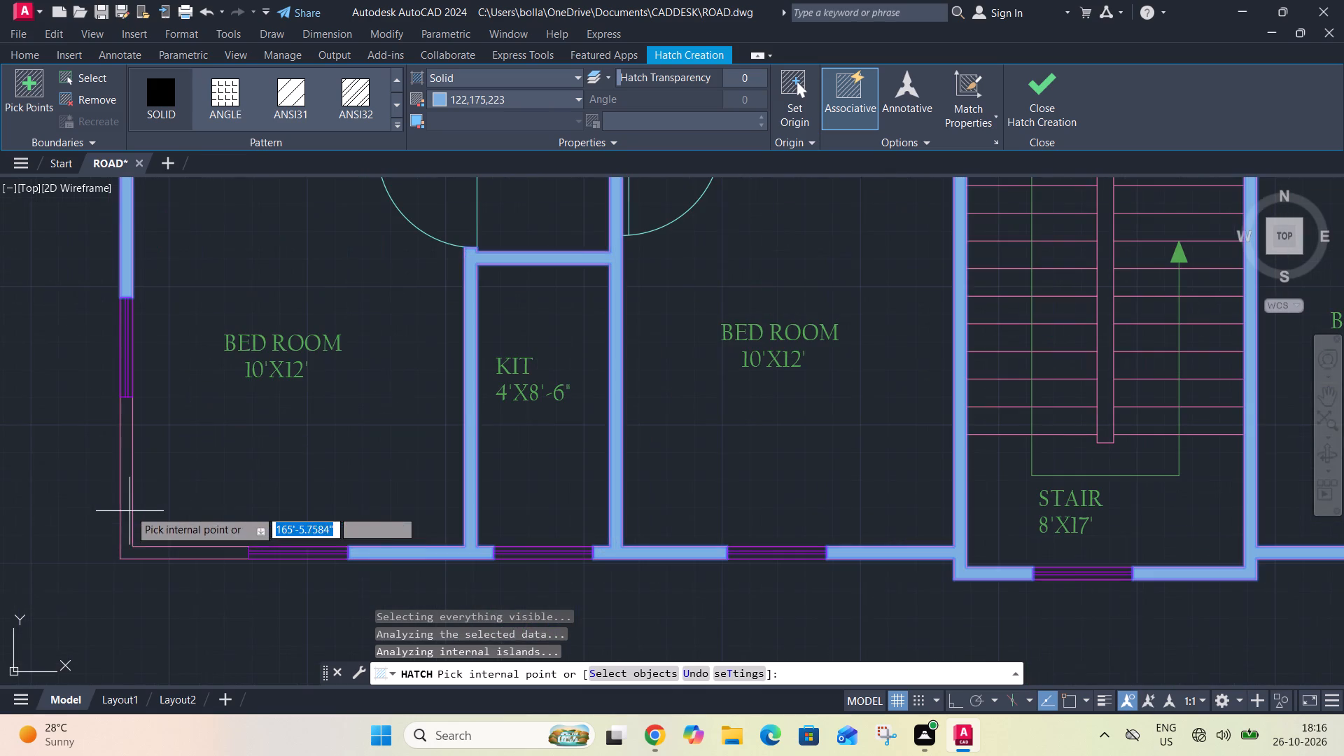
pyautogui.click(122, 499)
# Add the west veranda's outer wall and the northwest apartment's south wall to the hatch, and finish the hatch.
pyautogui.scroll(-2, 135, 490)
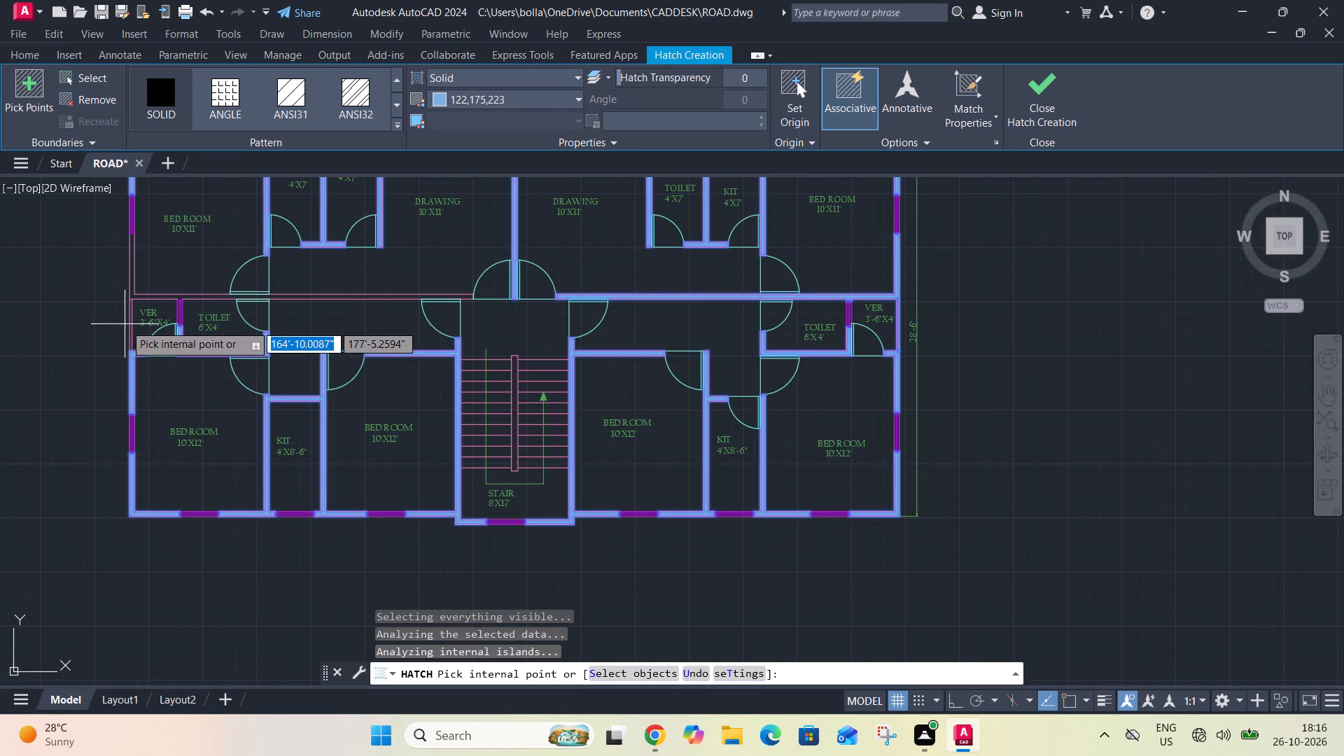
pyautogui.scroll(2, 130, 325)
pyautogui.click(130, 325)
pyautogui.moveTo(139, 299); pyautogui.dragTo(157, 350, button='middle')
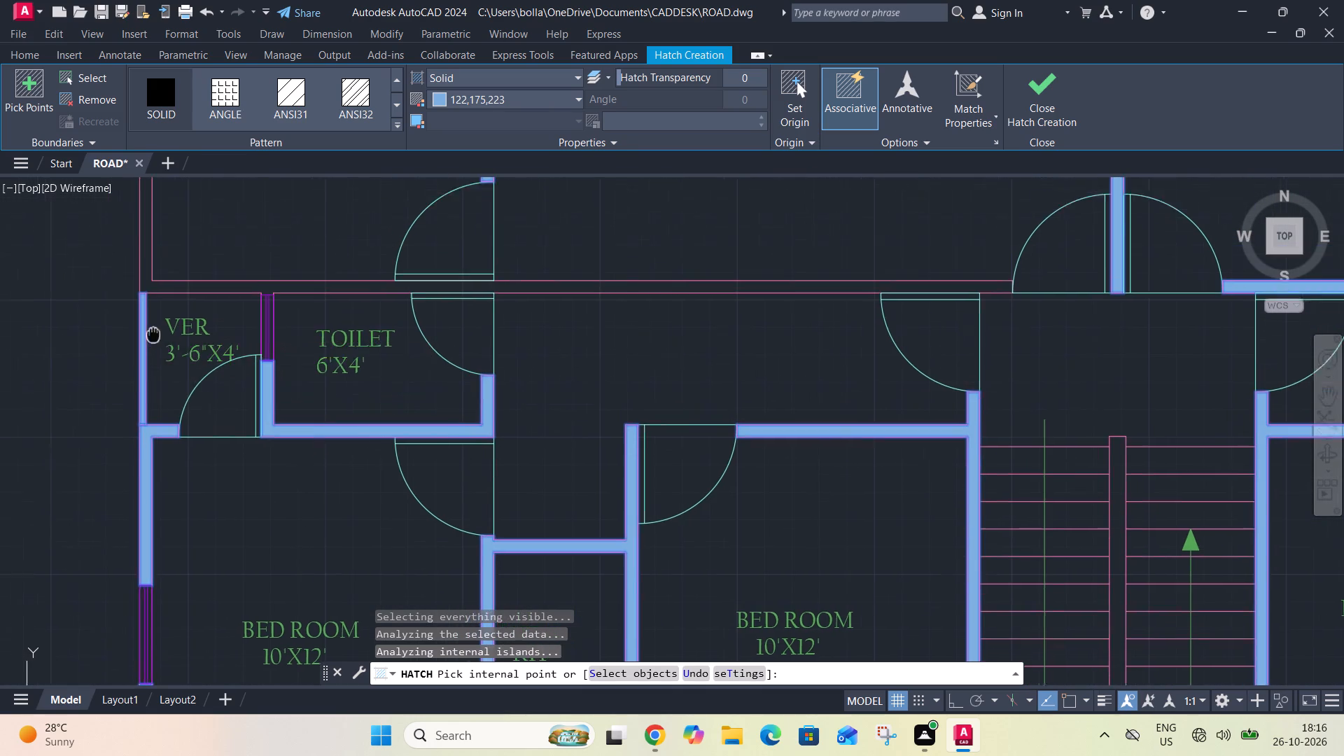
pyautogui.moveTo(157, 350); pyautogui.dragTo(176, 437, button='middle')
pyautogui.click(172, 359)
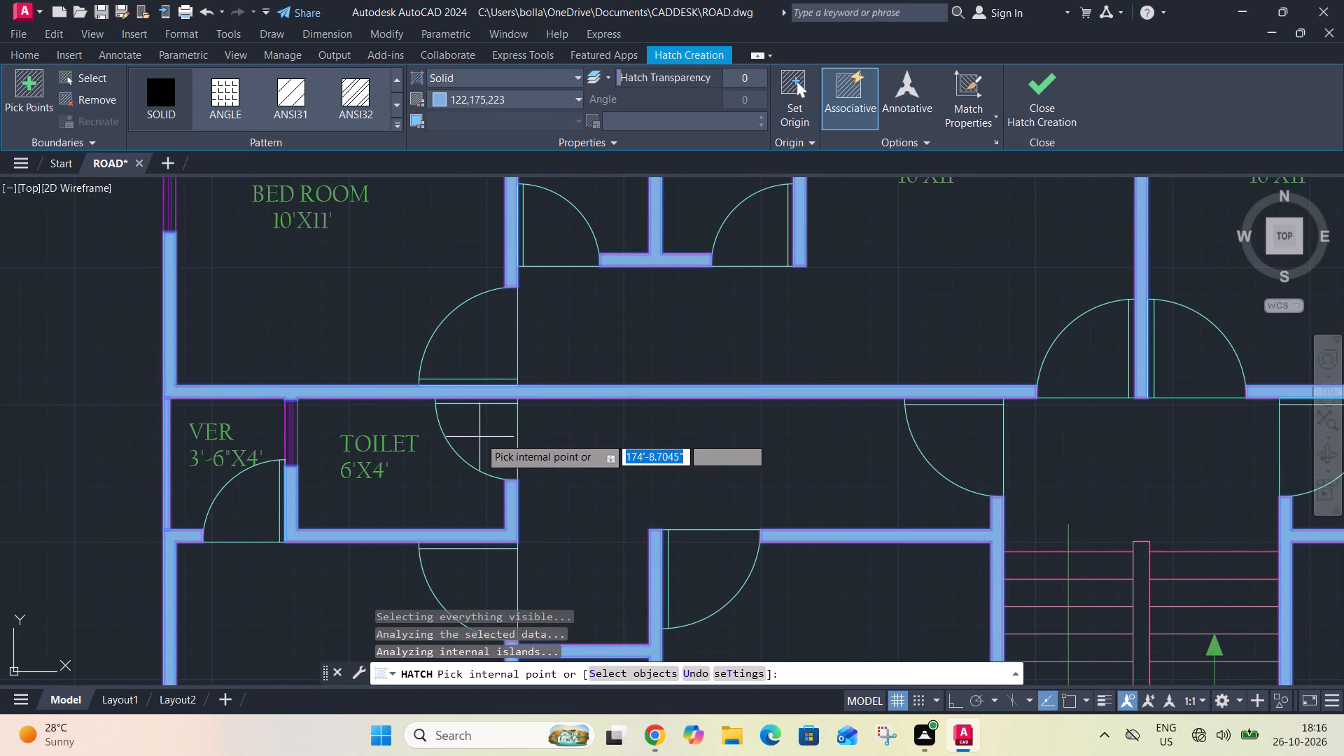
pyautogui.scroll(-3, 466, 425)
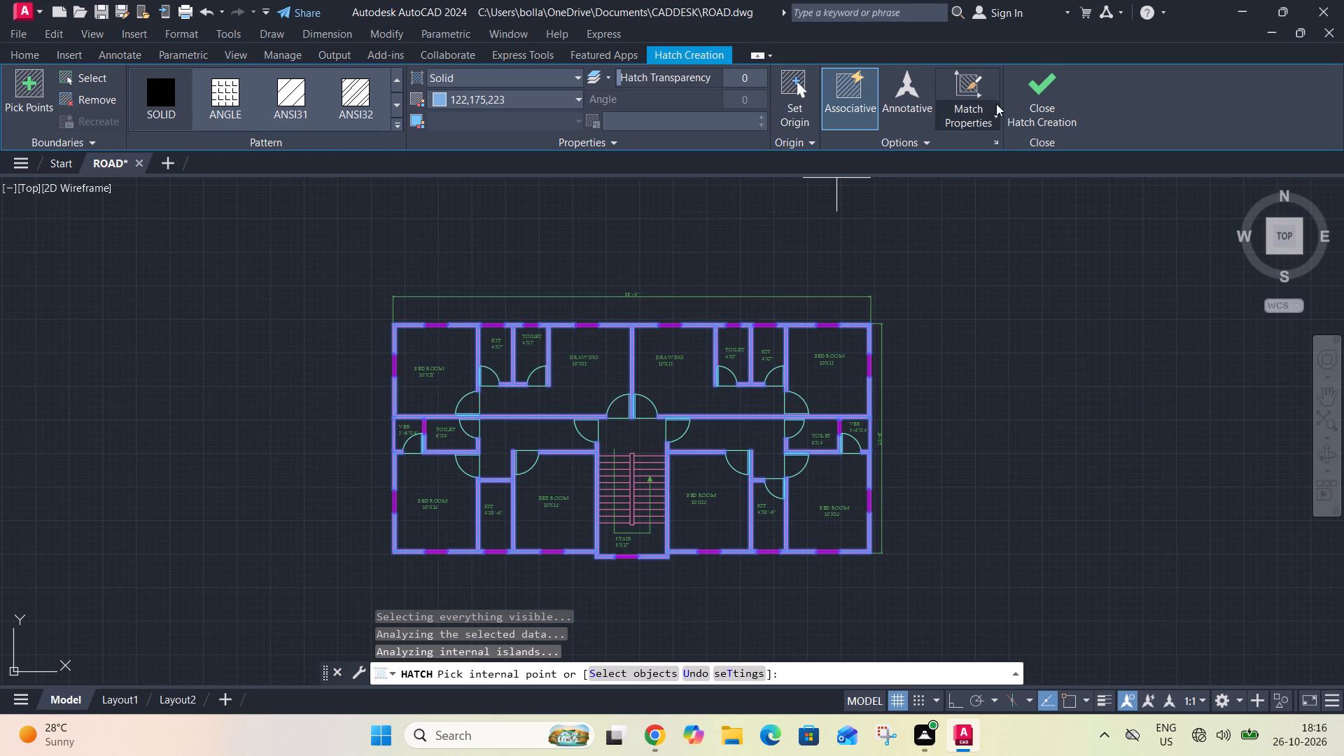
pyautogui.click(1016, 94)
# Move the four outline lines of the stair's central divider to the TEXT layer.
pyautogui.scroll(3, 497, 360)
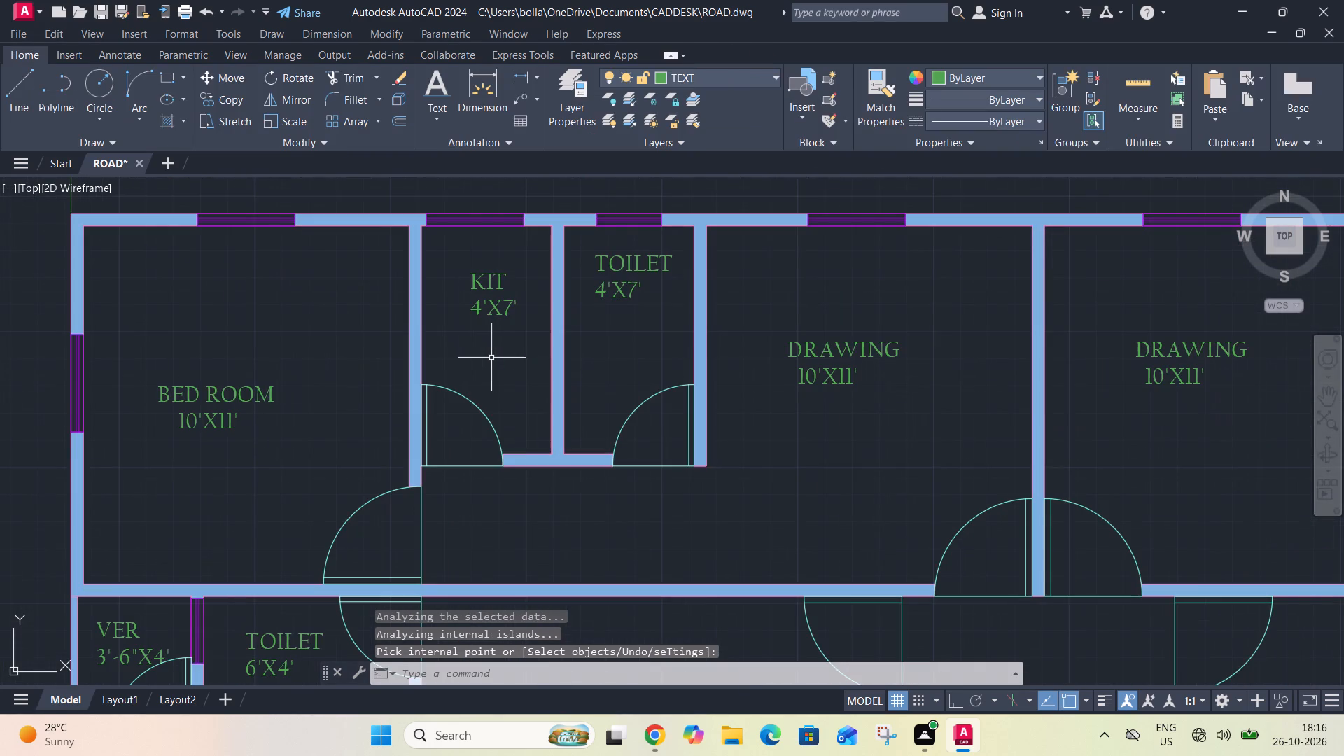
pyautogui.scroll(-3, 432, 348)
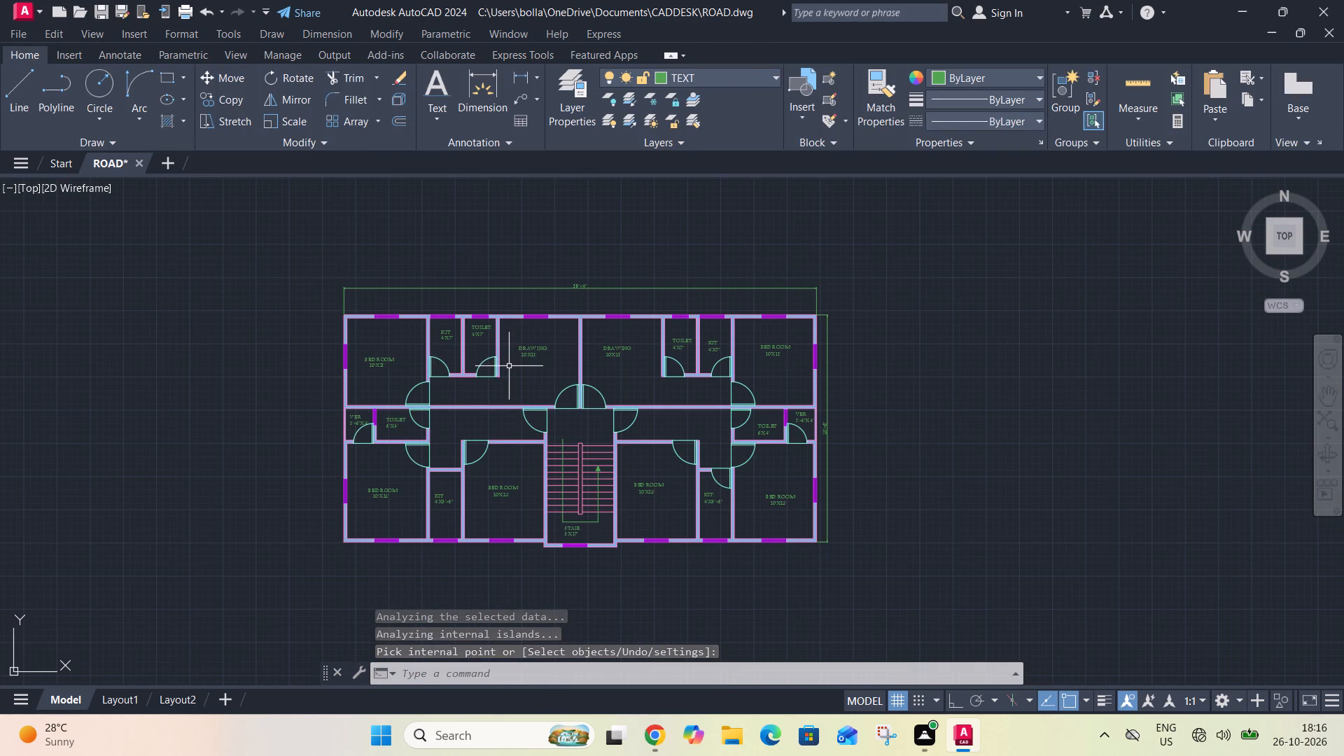
pyautogui.moveTo(509, 366); pyautogui.dragTo(363, 360, button='middle')
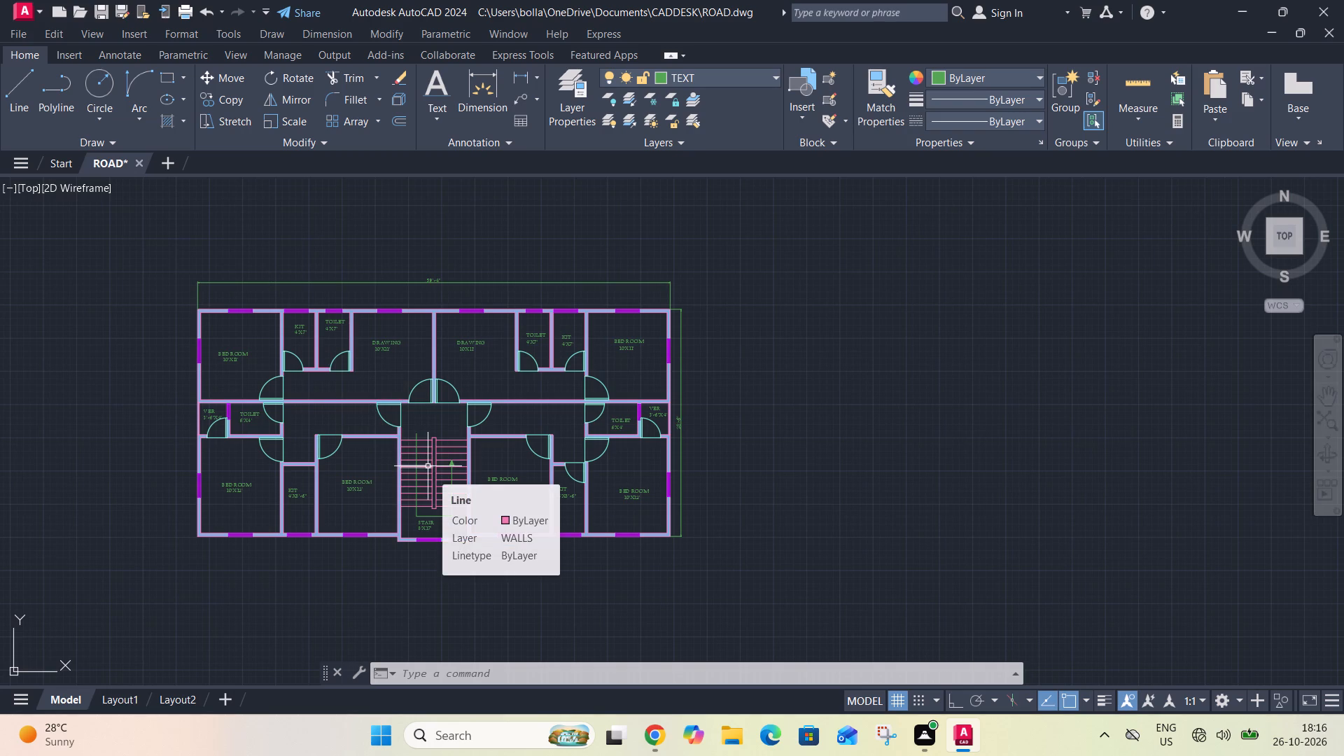
pyautogui.scroll(2, 429, 444)
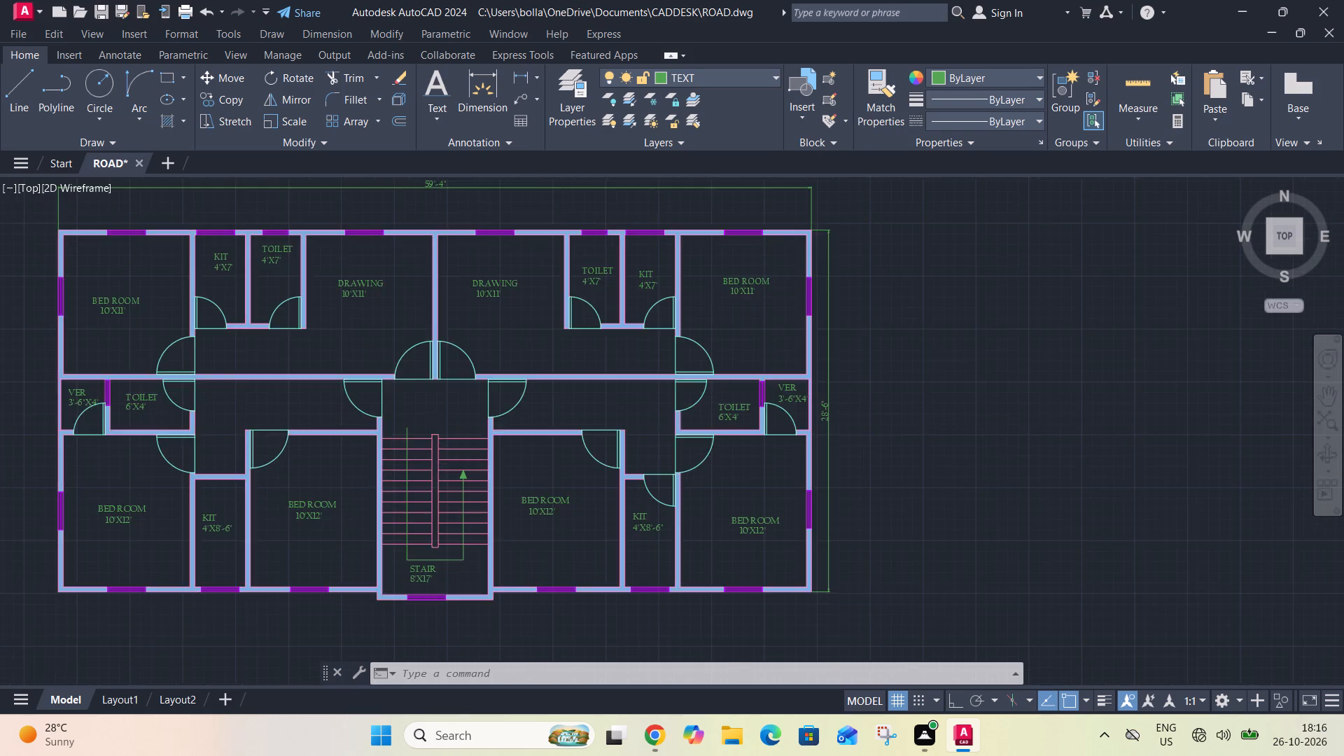
pyautogui.scroll(1, 429, 442)
pyautogui.click(438, 423)
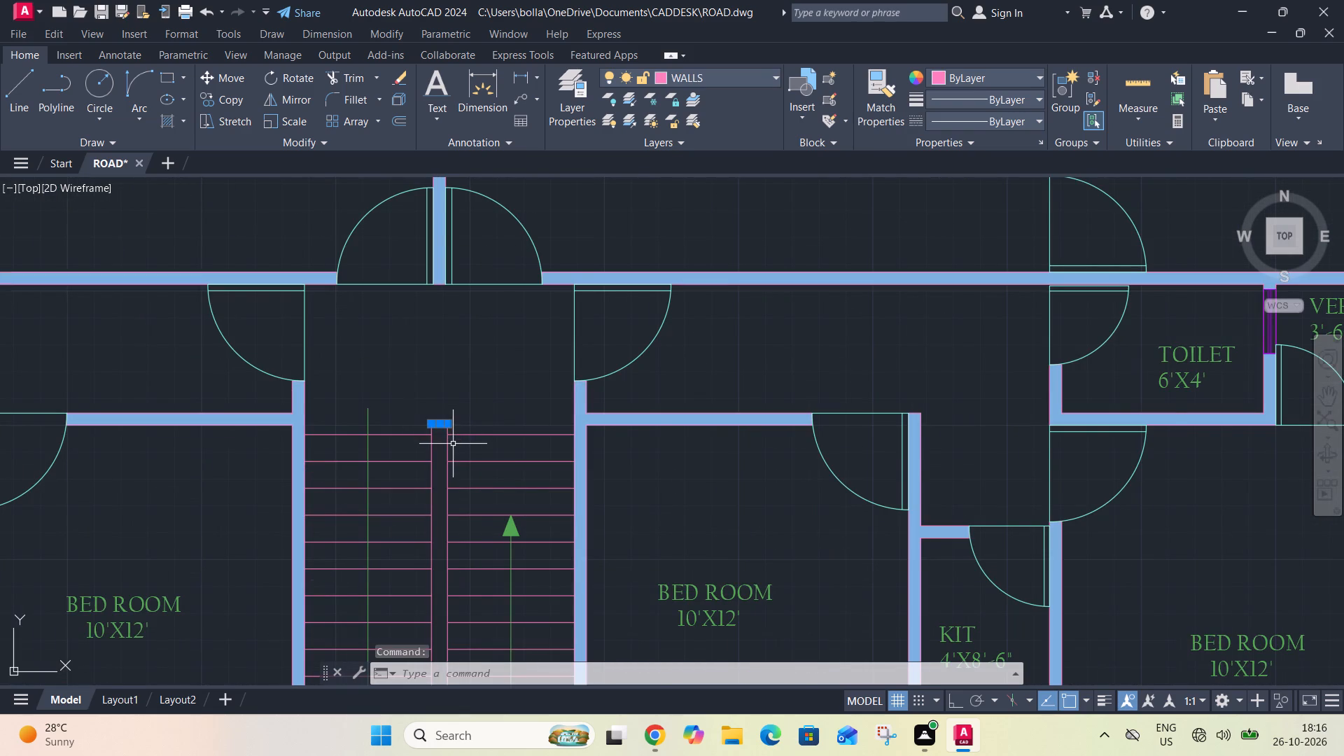
pyautogui.scroll(2, 451, 444)
pyautogui.click(444, 447)
pyautogui.click(428, 453)
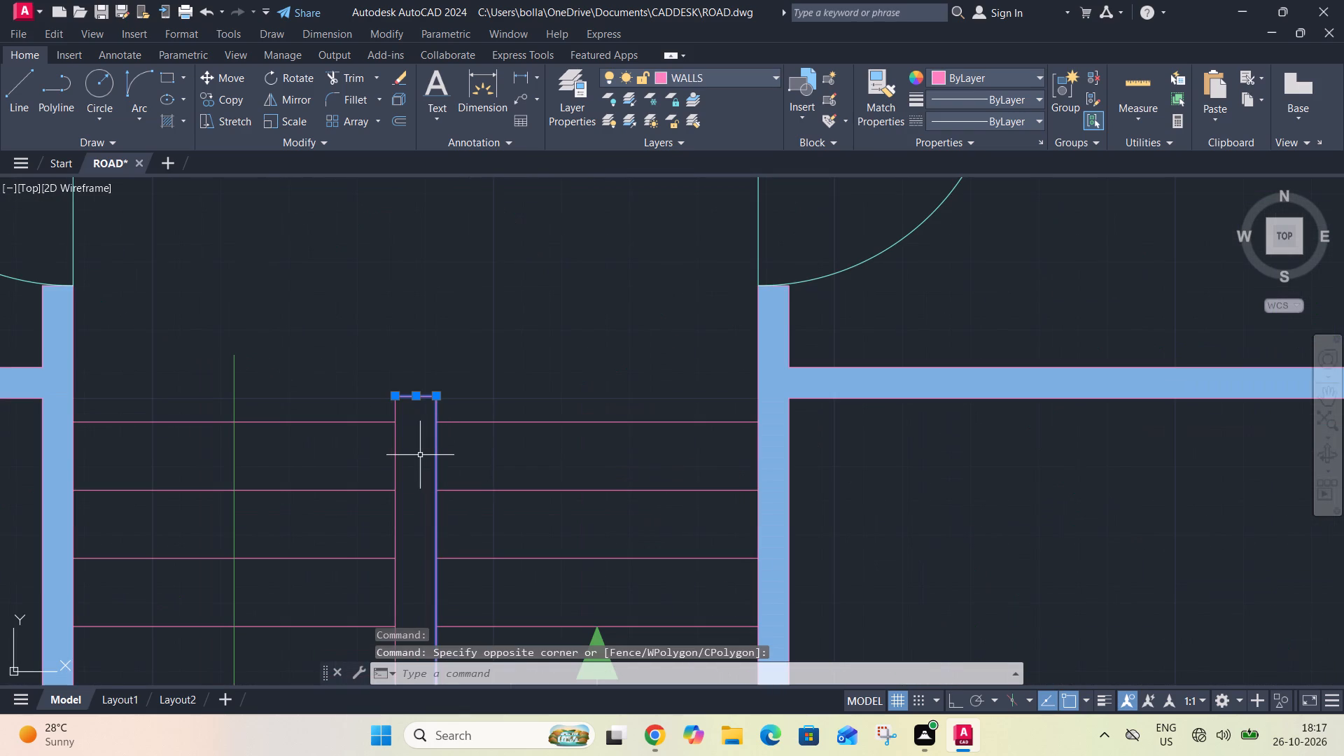
pyautogui.click(420, 455)
pyautogui.click(389, 463)
pyautogui.scroll(-3, 420, 417)
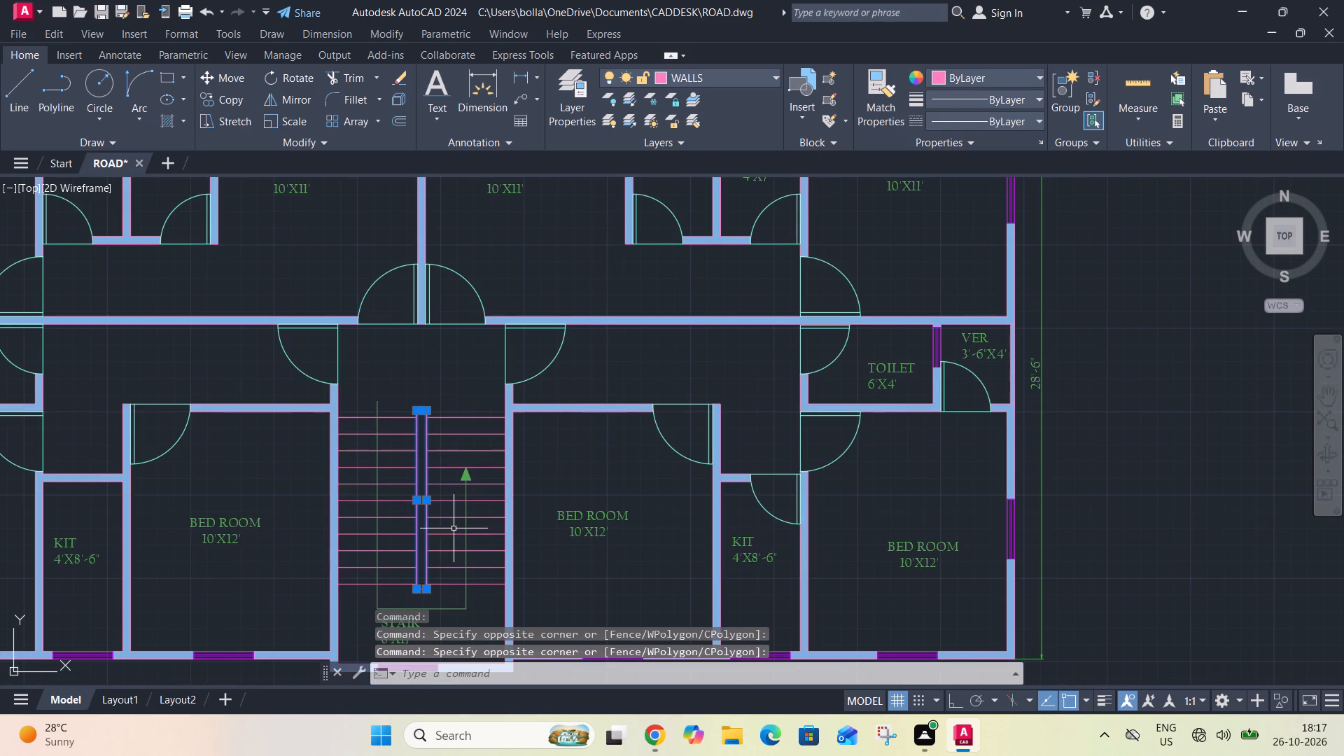
pyautogui.moveTo(452, 546); pyautogui.dragTo(435, 485, button='middle')
pyautogui.scroll(2, 408, 543)
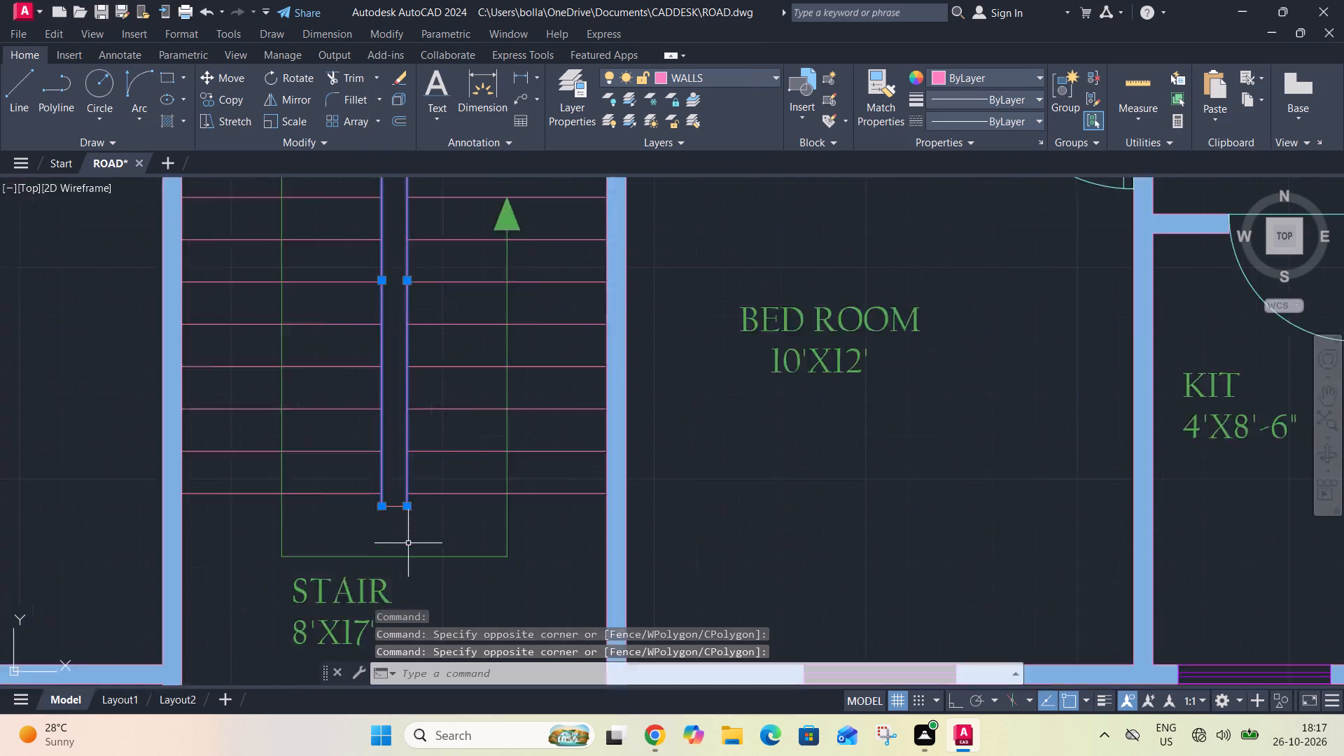
pyautogui.scroll(2, 408, 543)
pyautogui.click(385, 438)
pyautogui.click(352, 461)
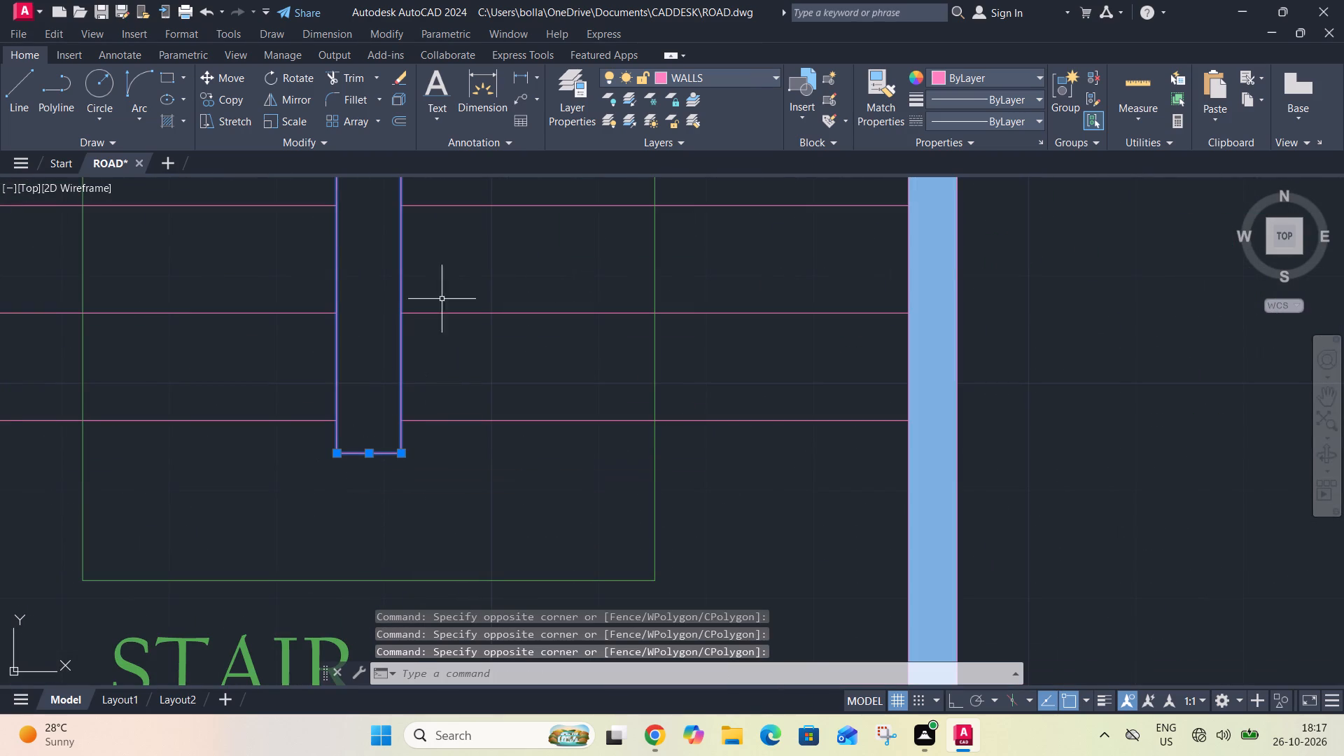
pyautogui.click(681, 81)
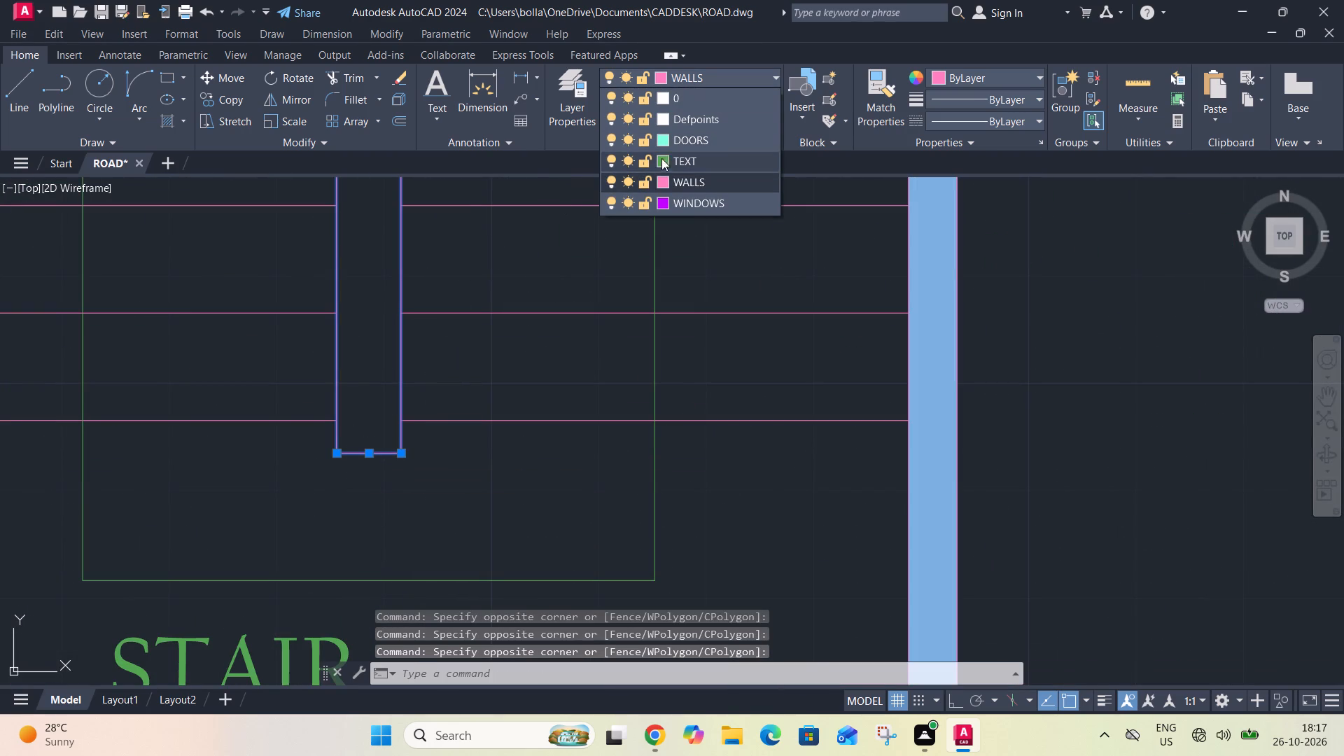
pyautogui.click(661, 164)
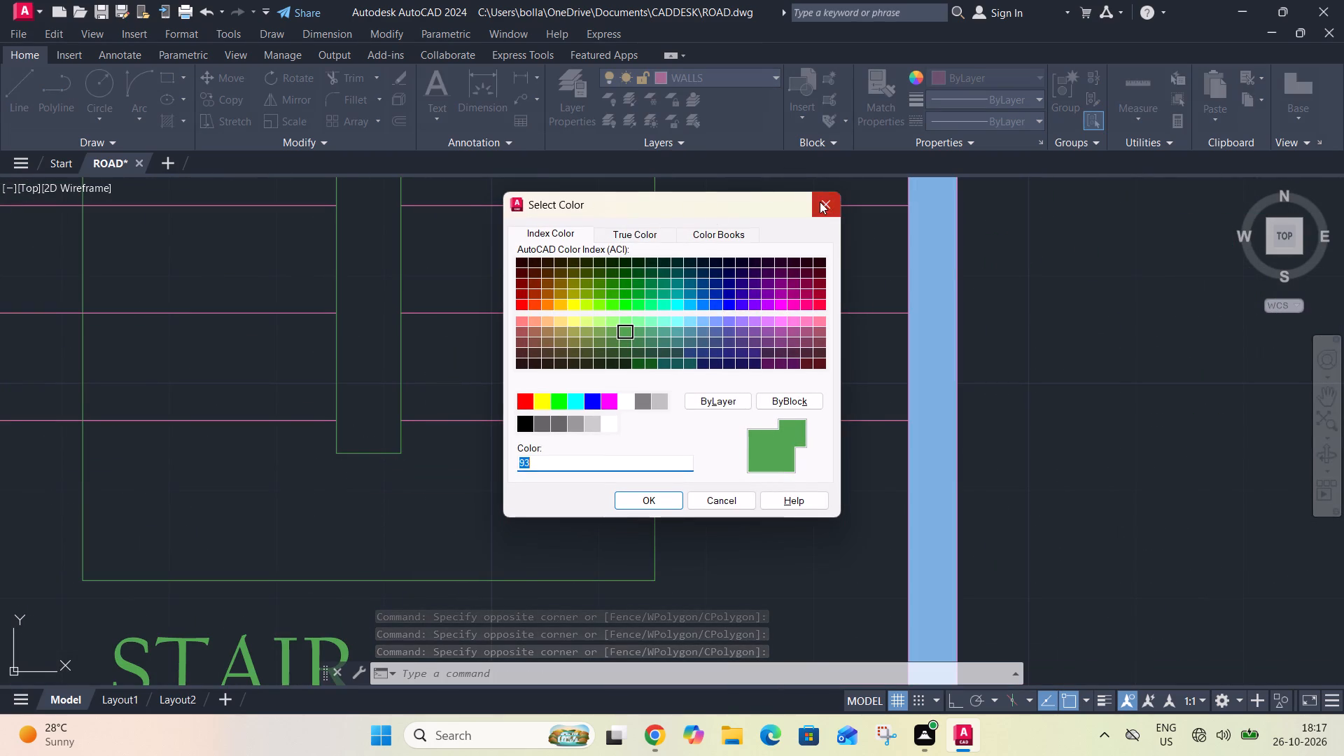
pyautogui.click(820, 202)
pyautogui.click(724, 75)
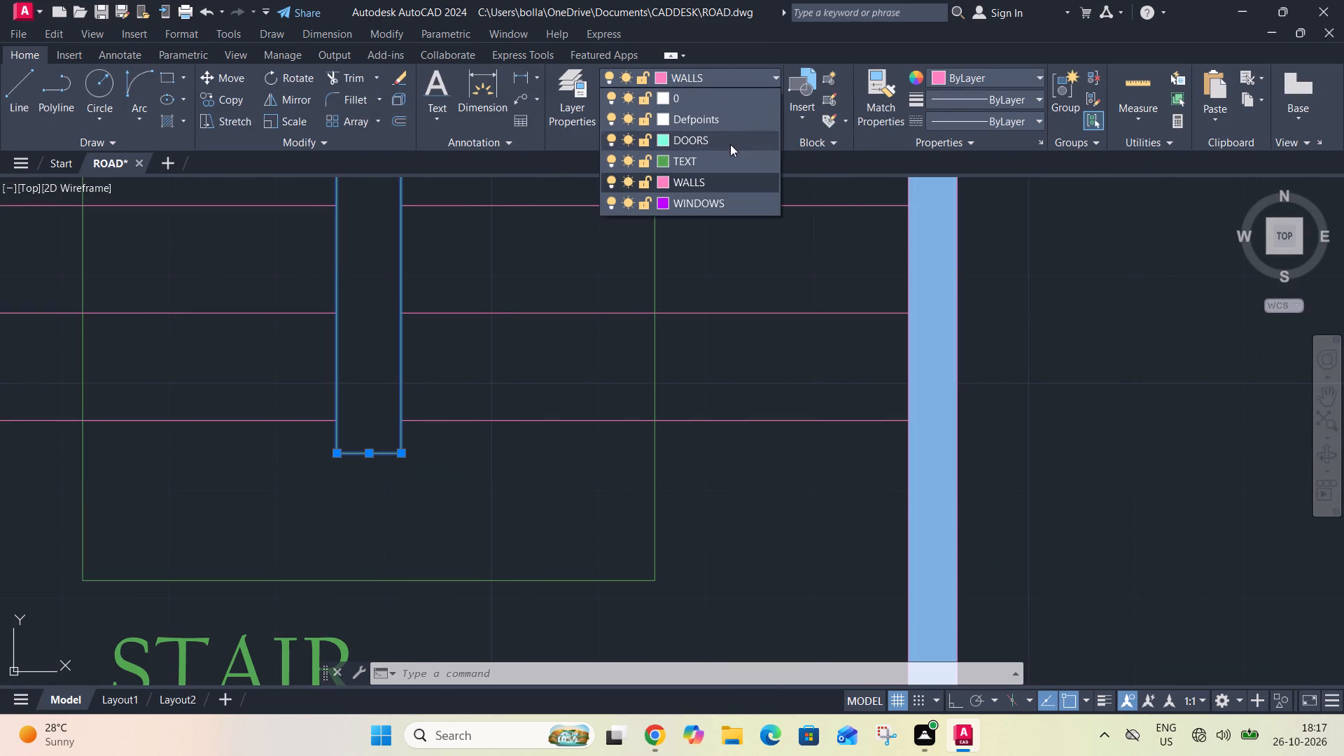
pyautogui.click(730, 158)
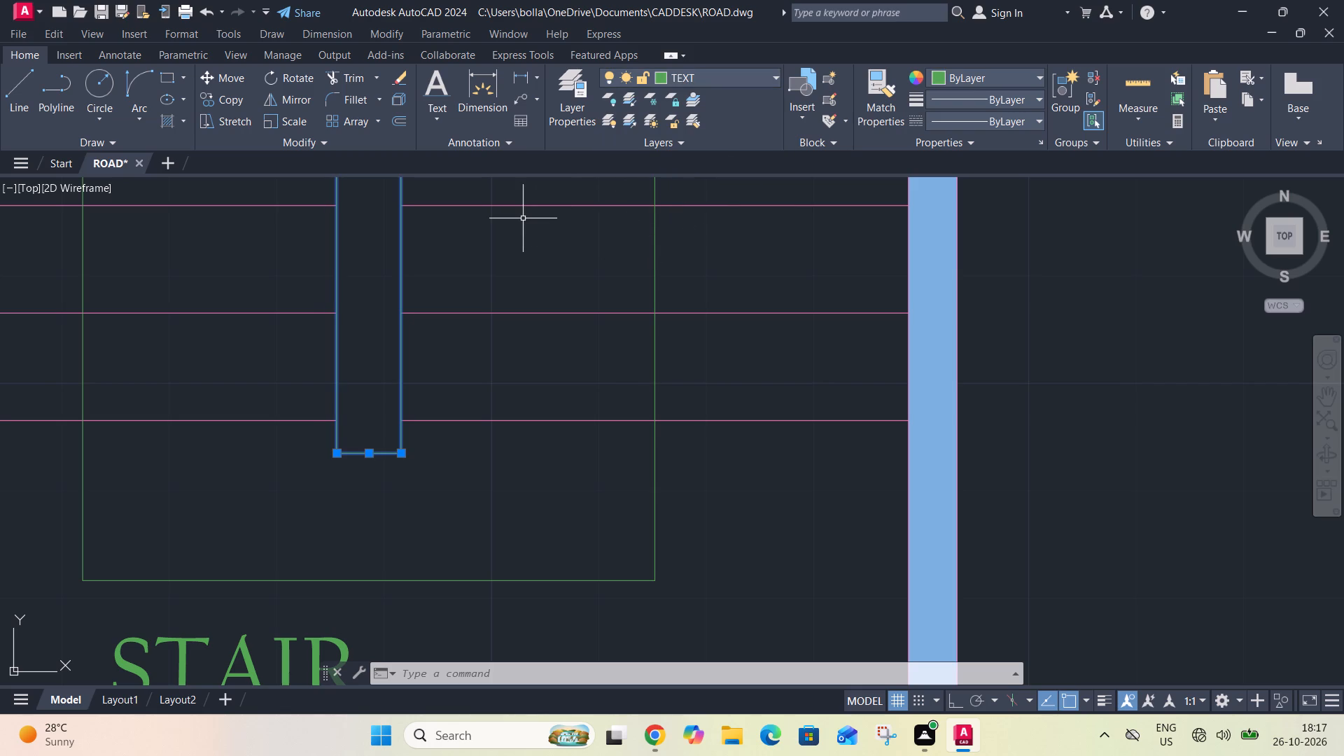
pyautogui.press('Escape')
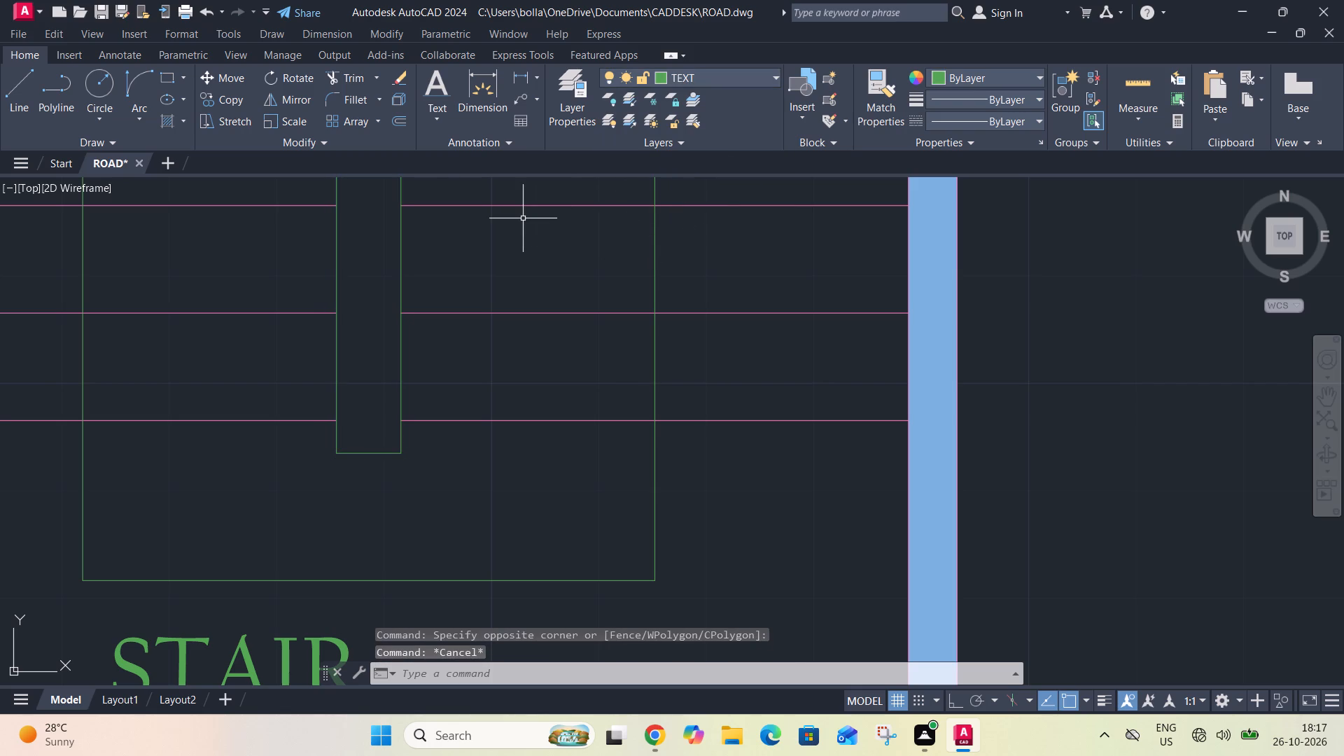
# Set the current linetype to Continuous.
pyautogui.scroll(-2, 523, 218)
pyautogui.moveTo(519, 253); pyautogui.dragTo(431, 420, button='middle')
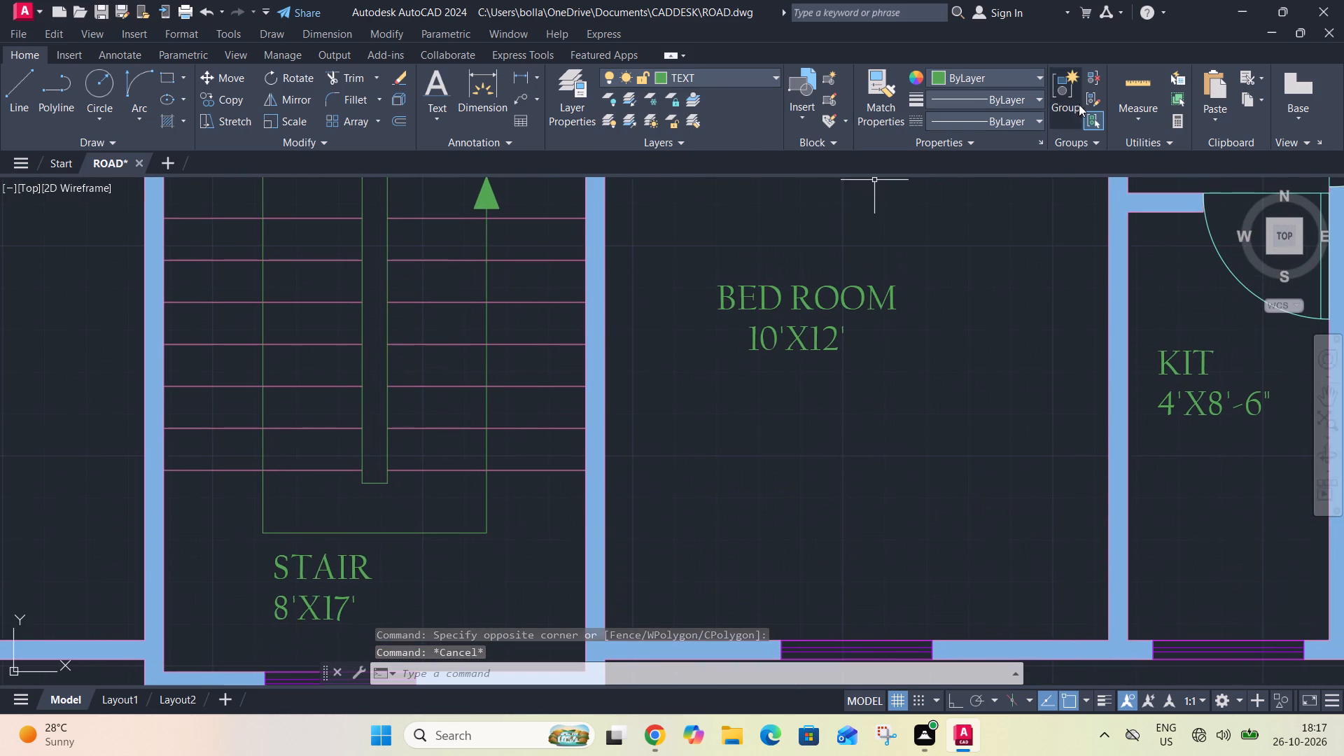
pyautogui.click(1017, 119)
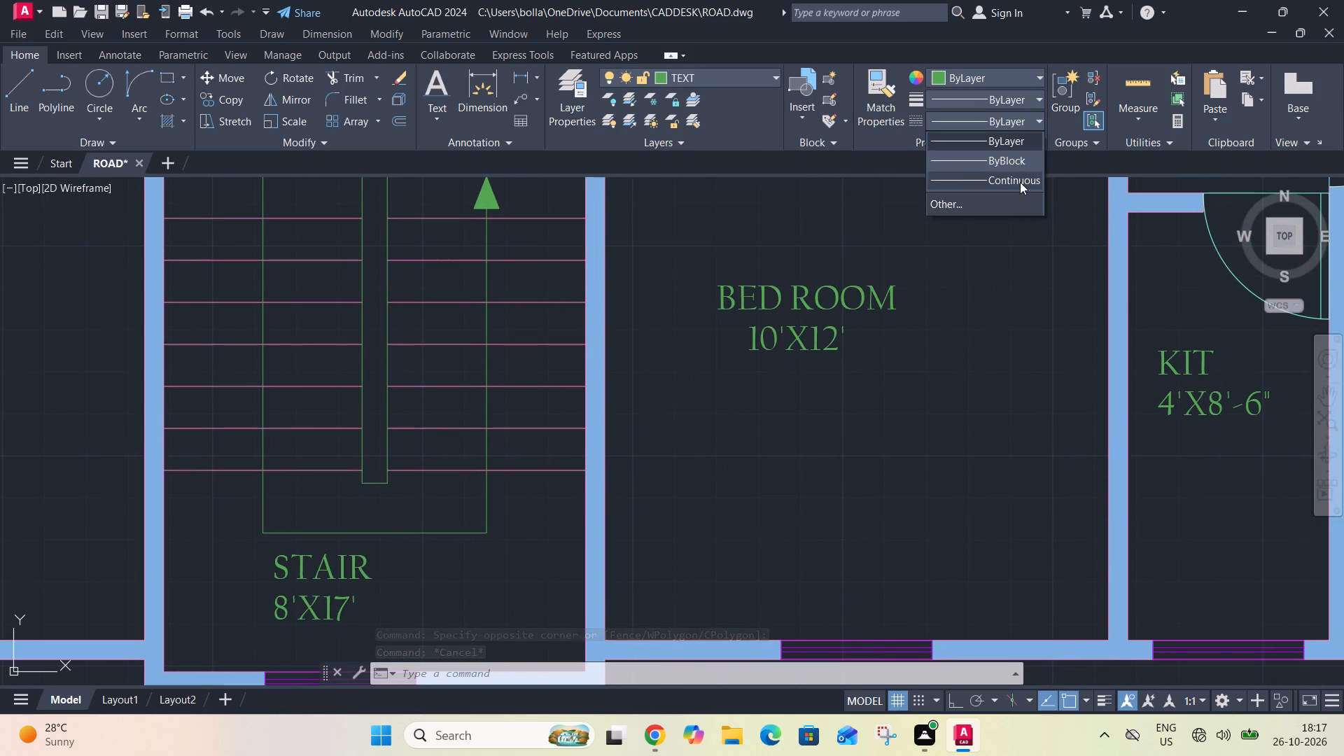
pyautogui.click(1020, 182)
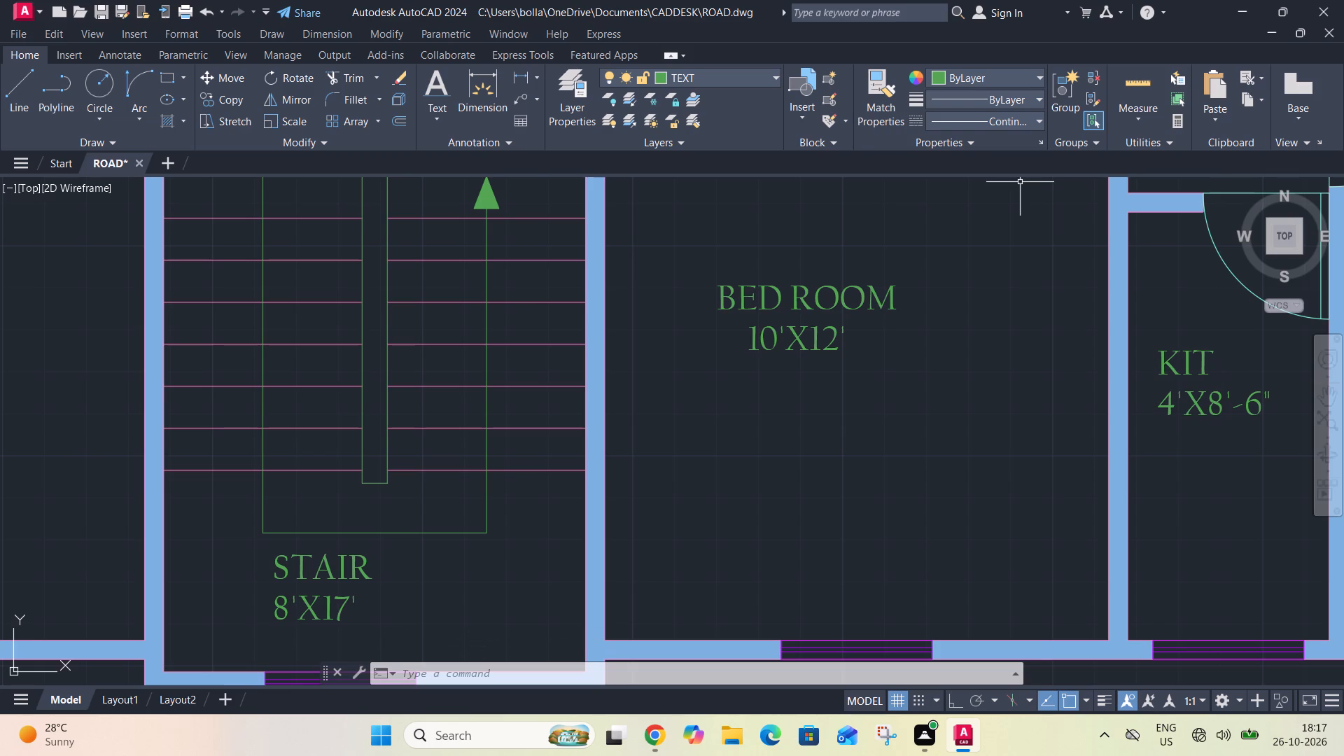
# Load the ACAD_ISO02W100 ISO dash linetype into the drawing.
pyautogui.click(997, 119)
pyautogui.click(988, 204)
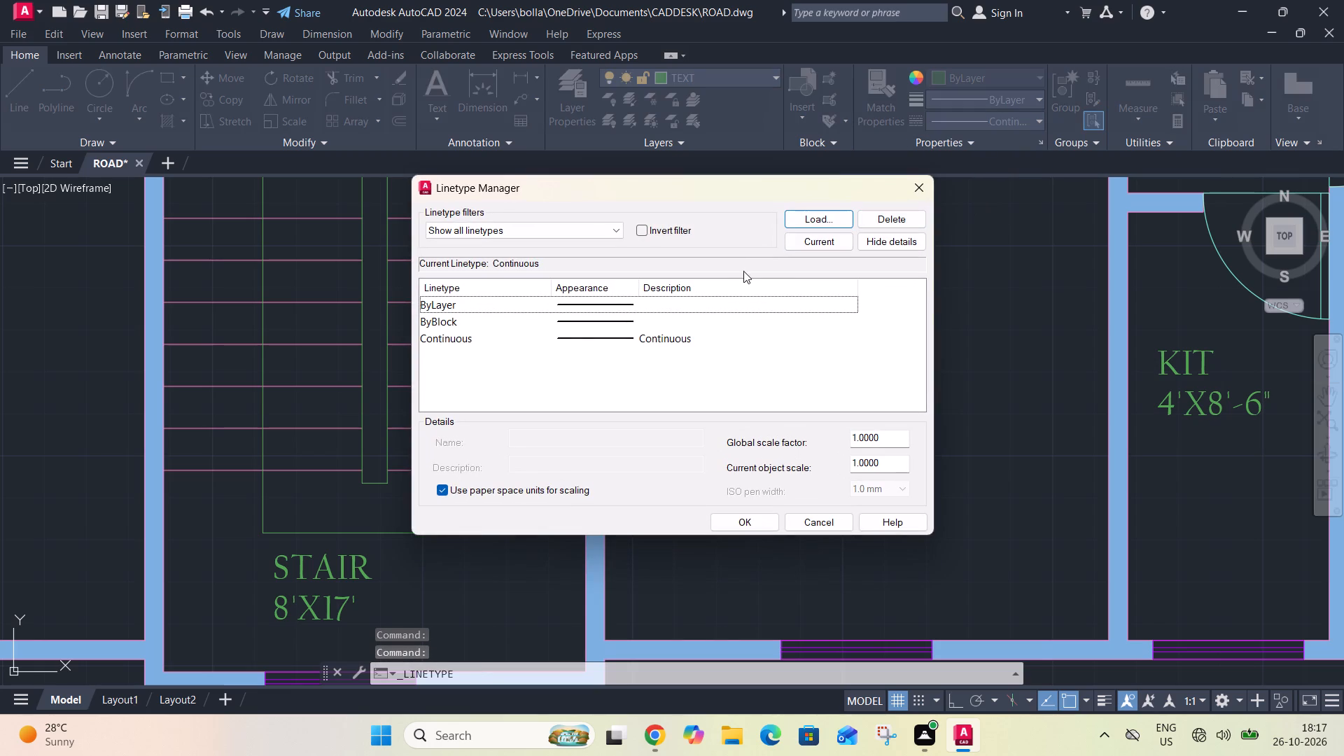
pyautogui.click(834, 211)
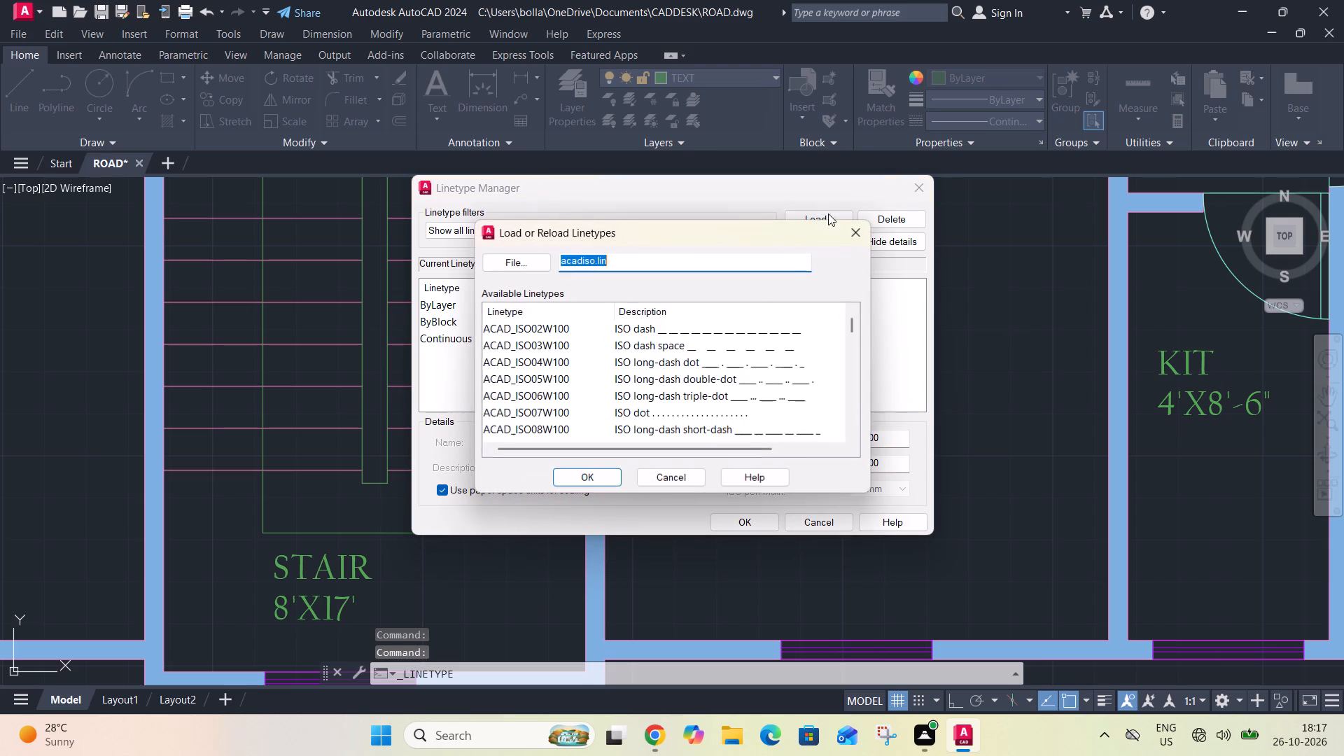
pyautogui.click(727, 330)
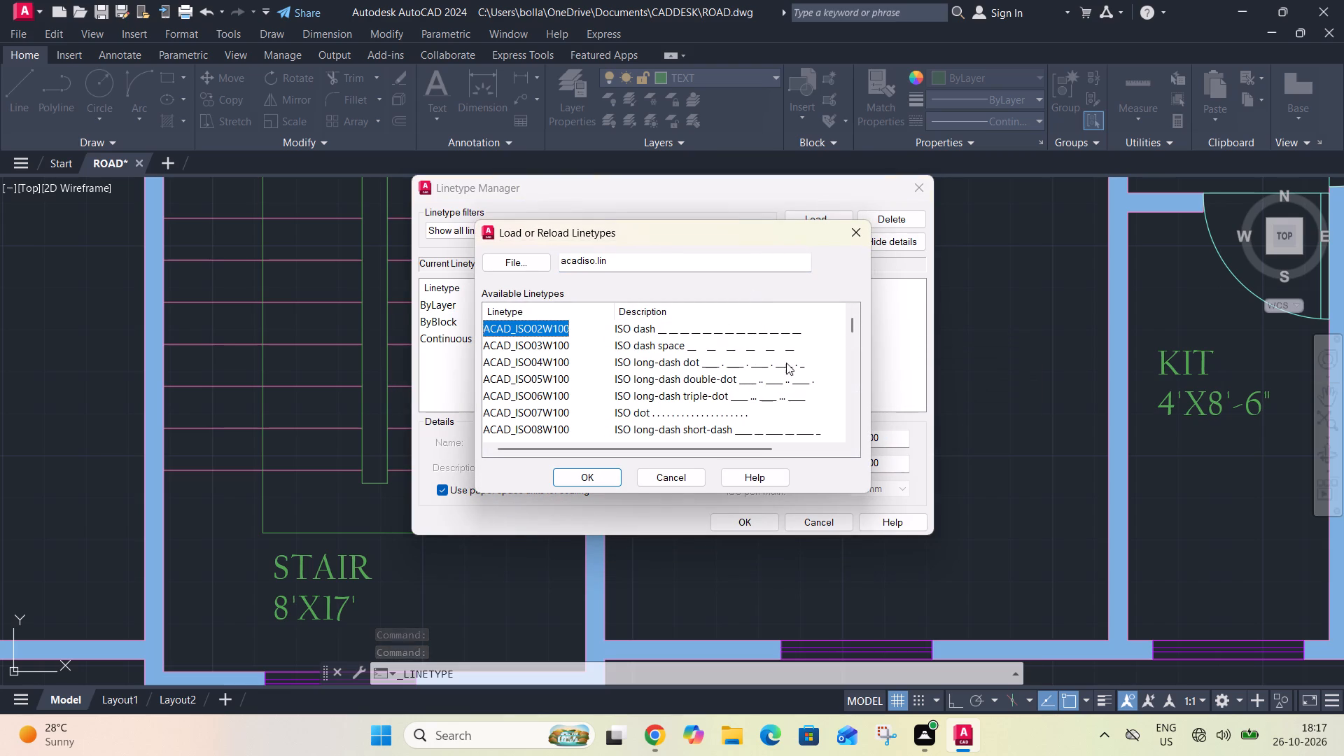
pyautogui.click(613, 477)
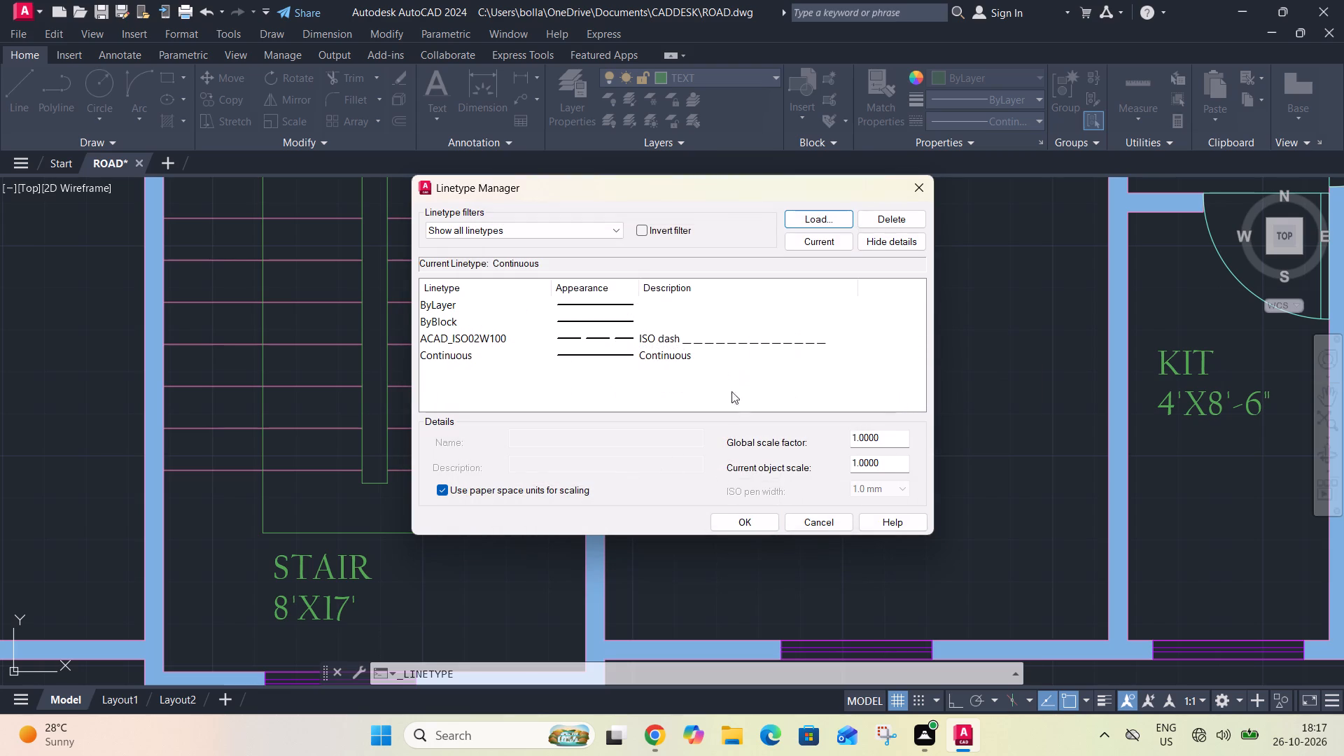
# Set the global linetype scale factor to 0.5 and make ACAD_ISO02W100 the current linetype.
pyautogui.click(744, 346)
pyautogui.click(757, 340)
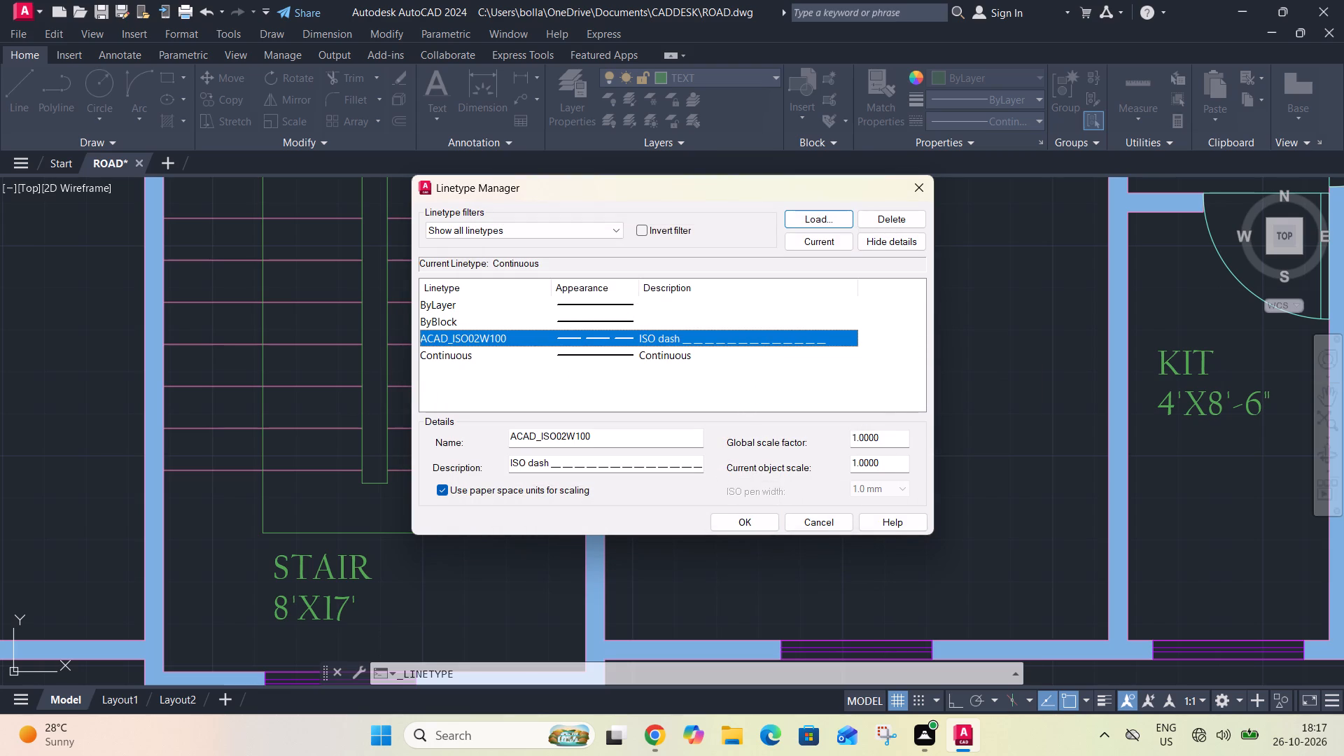
pyautogui.click(887, 438)
pyautogui.press('BackSpace')
pyautogui.press('BackSpace')
pyautogui.press('BackSpace')
pyautogui.press('BackSpace')
pyautogui.press('BackSpace')
pyautogui.press('BackSpace')
pyautogui.press('BackSpace')
pyautogui.press('BackSpace')
pyautogui.press('BackSpace')
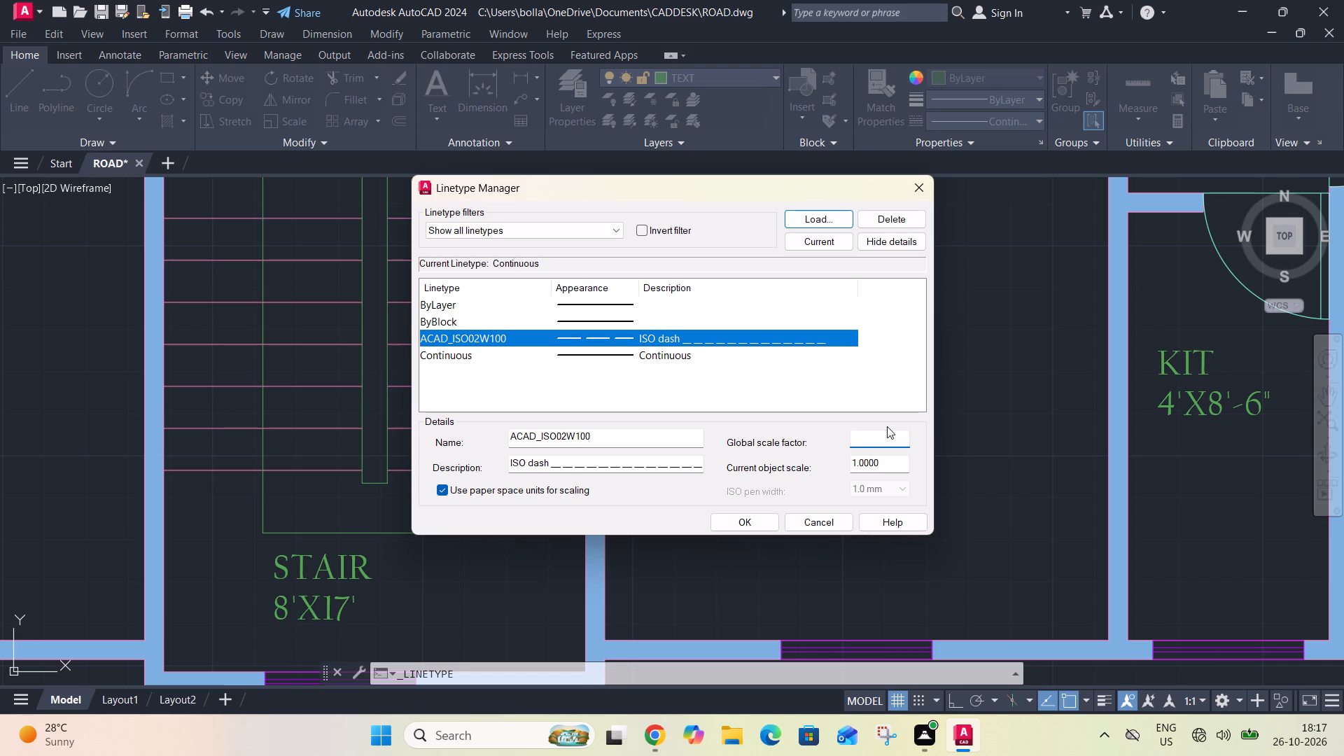
pyautogui.write('0.5')
pyautogui.click(810, 237)
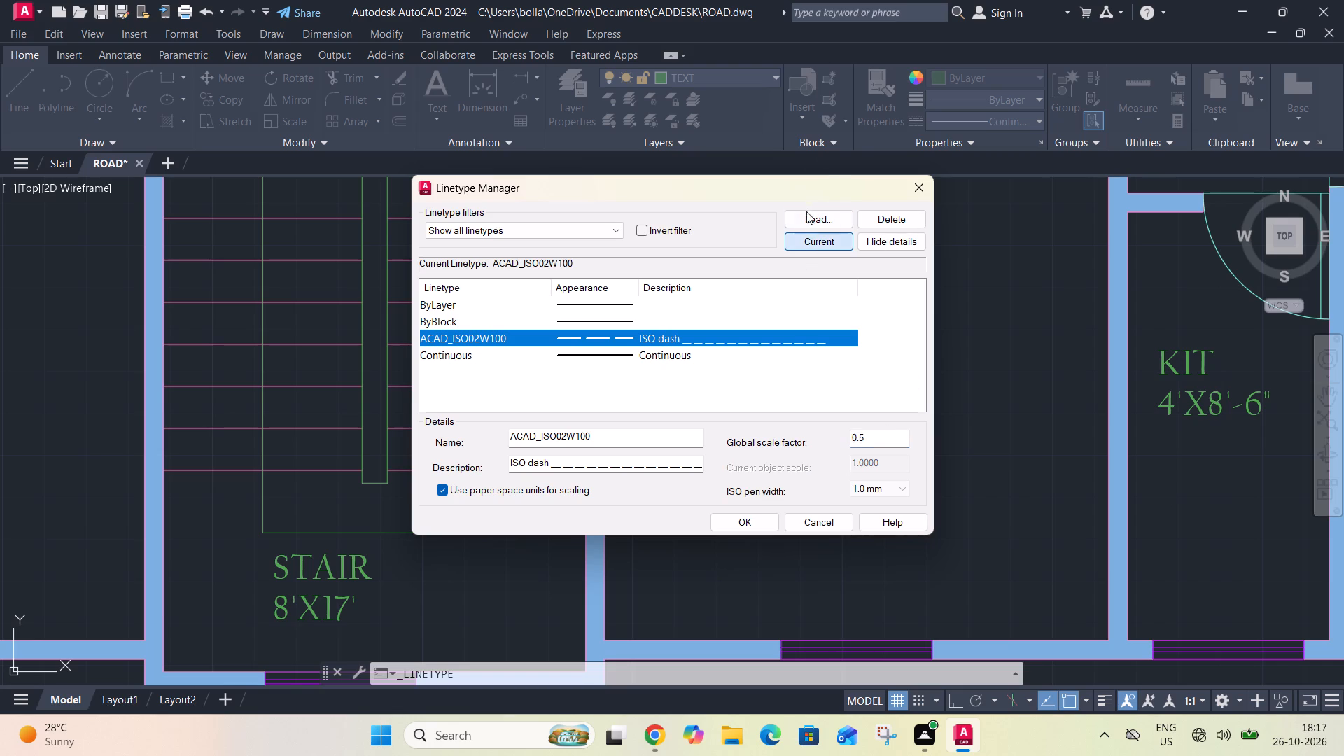
pyautogui.moveTo(747, 521); pyautogui.dragTo(742, 513)
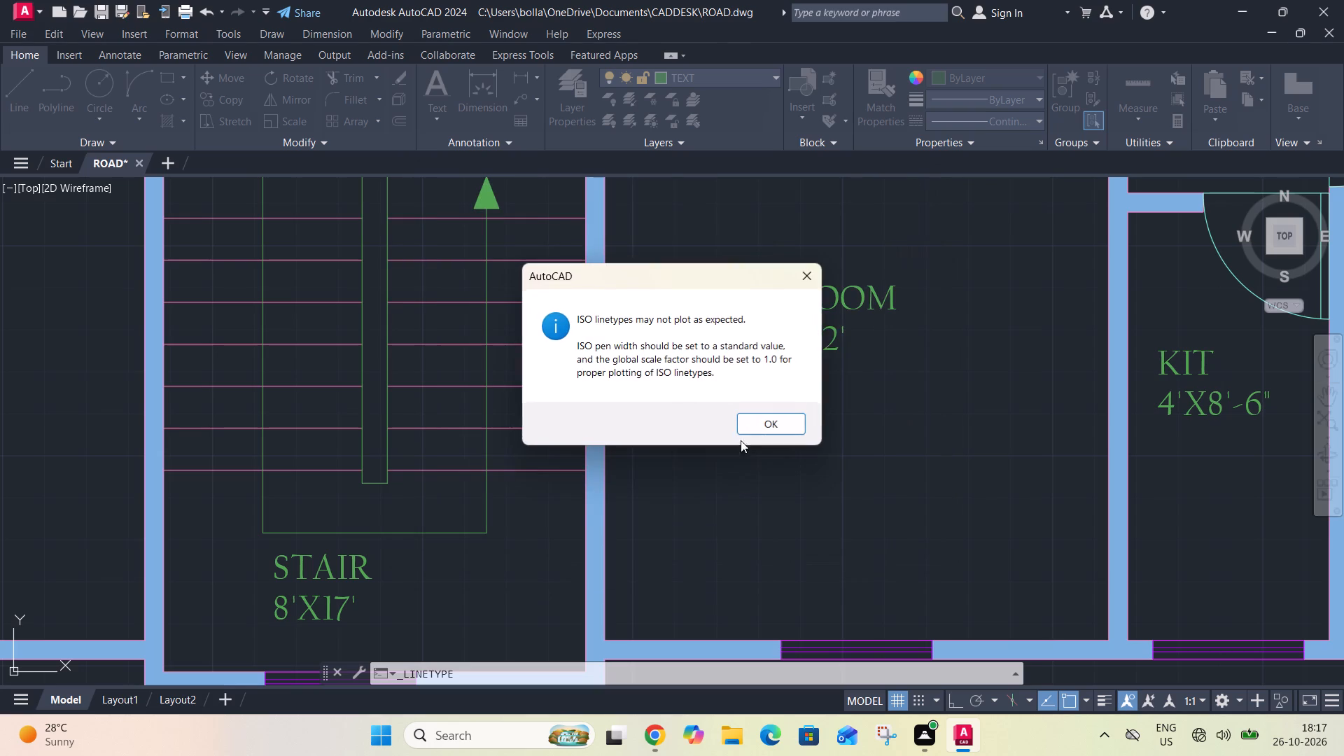
pyautogui.click(754, 418)
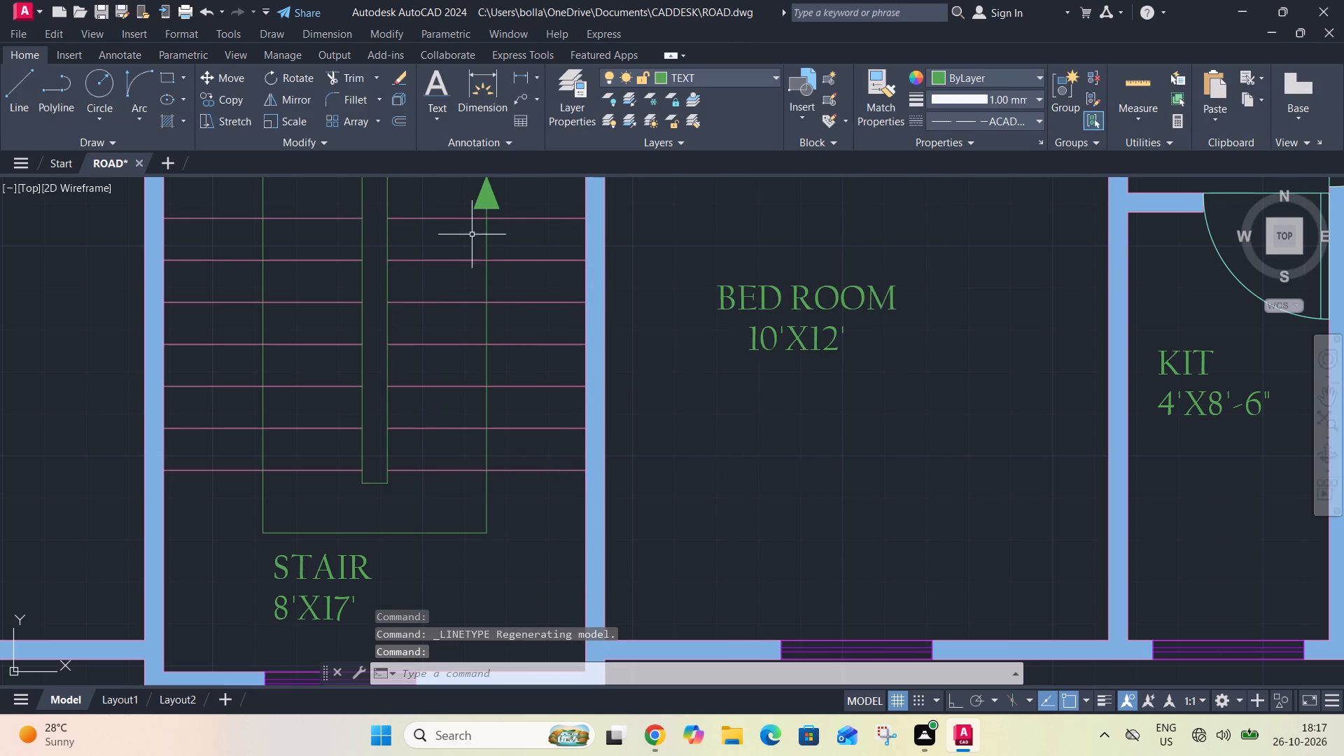
# Change the seven southern tread lines of the stair's east flight to the ACAD_ISO02W100 linetype.
pyautogui.click(468, 209)
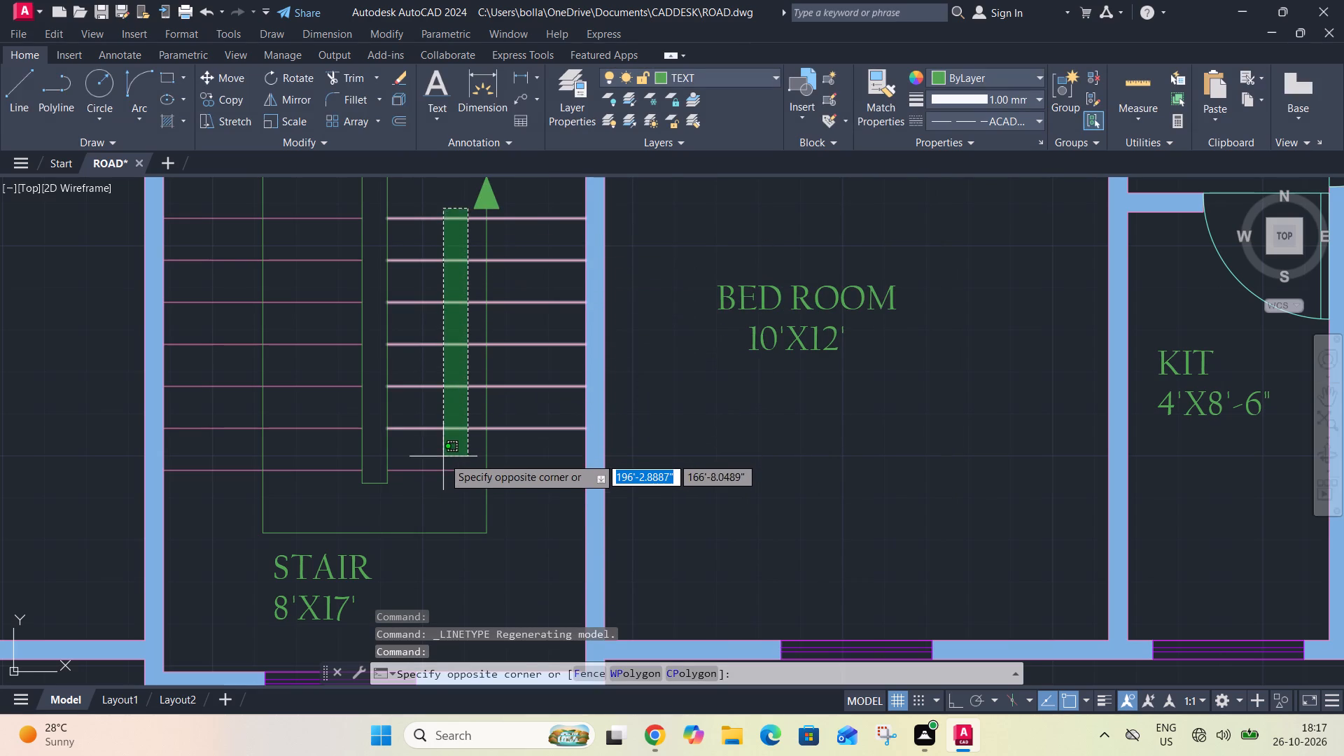
pyautogui.click(439, 479)
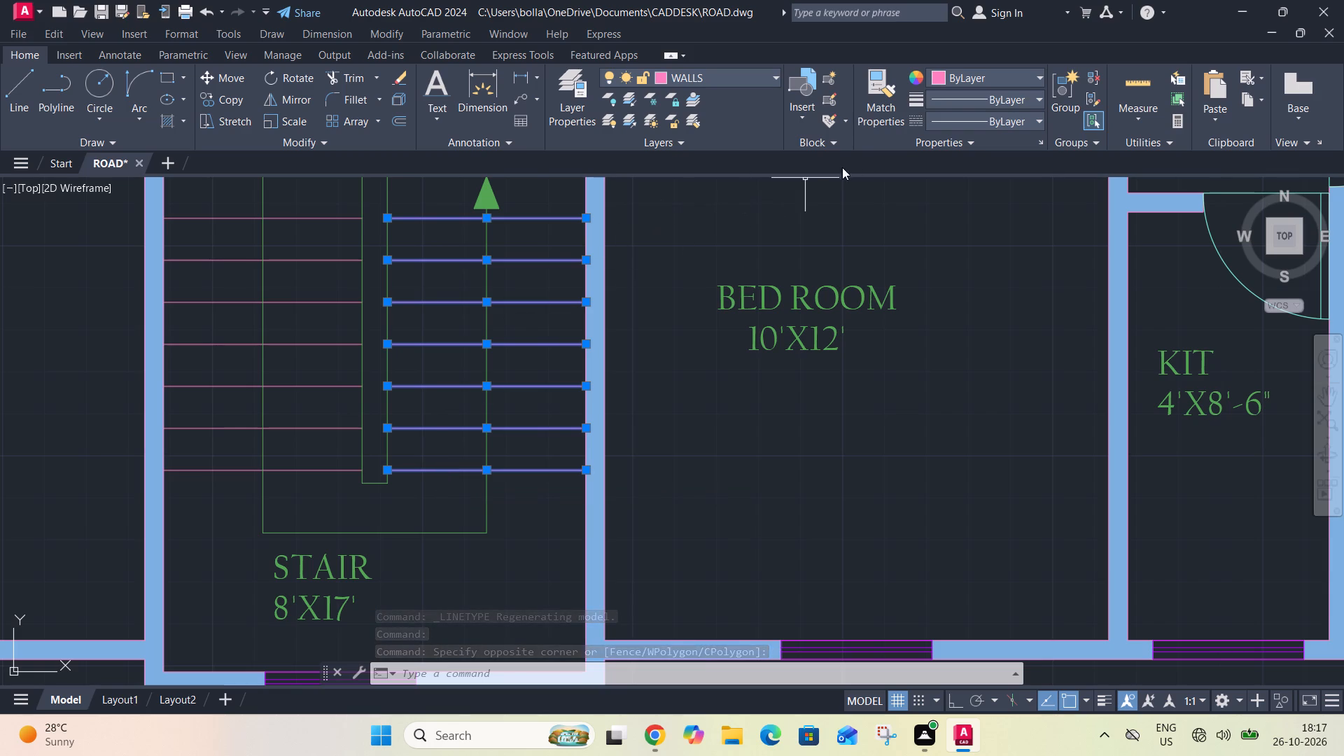
pyautogui.click(967, 125)
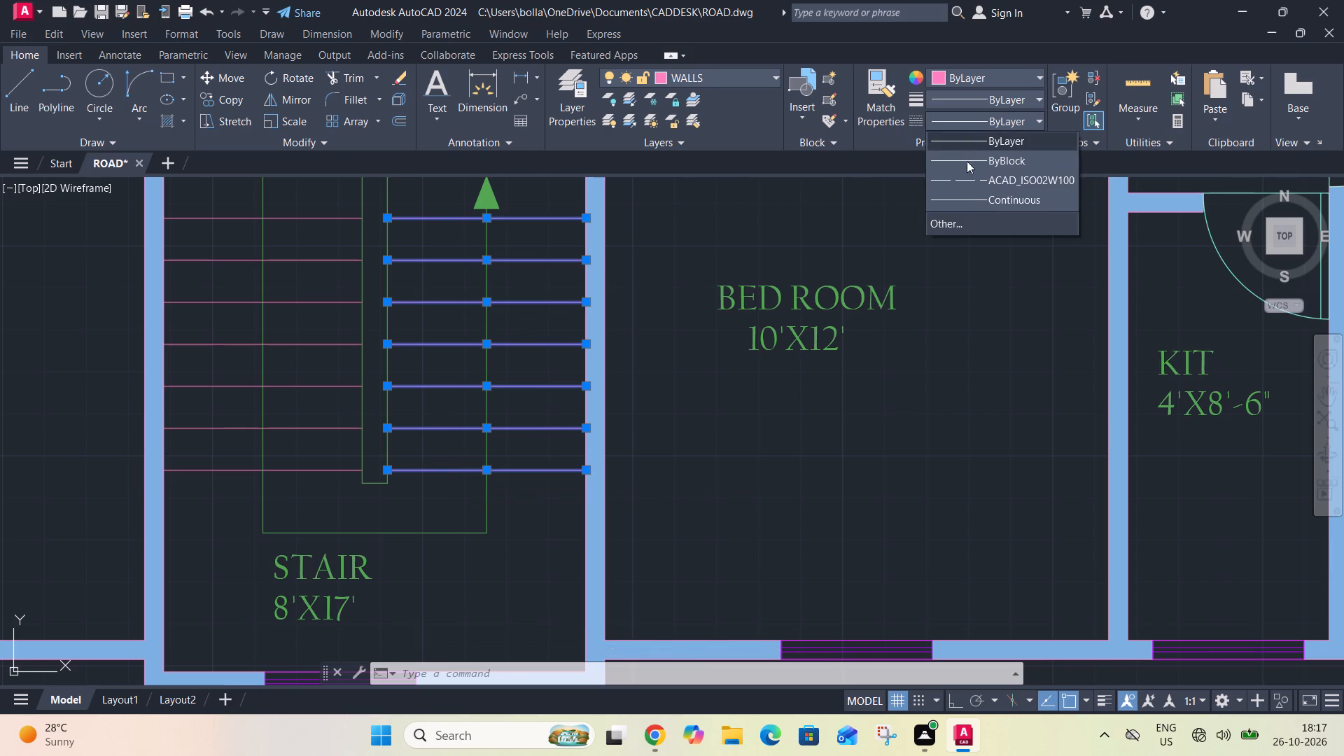
pyautogui.click(971, 187)
pyautogui.press('Escape')
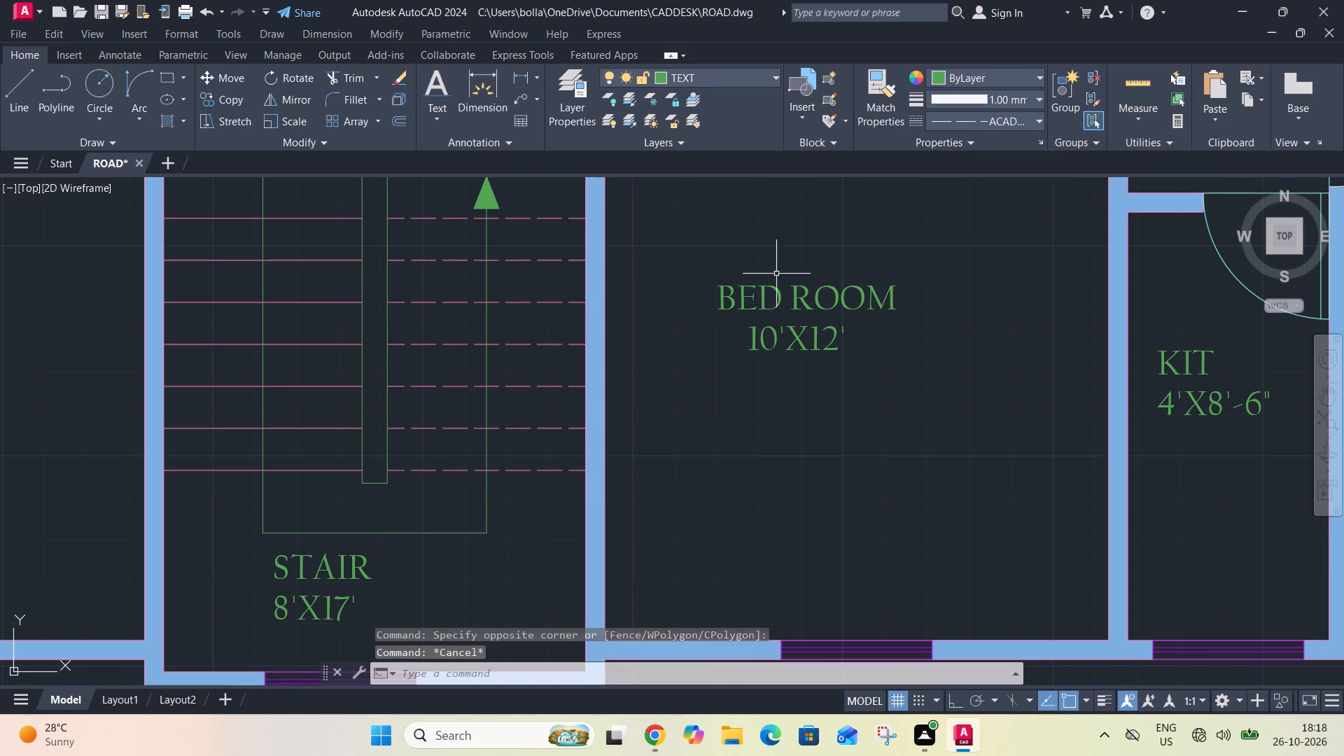
# Change the four remaining northern tread lines of the stair's east flight to the ACAD_ISO02W100 linetype.
pyautogui.scroll(-3, 654, 305)
pyautogui.moveTo(657, 320); pyautogui.dragTo(554, 319, button='middle')
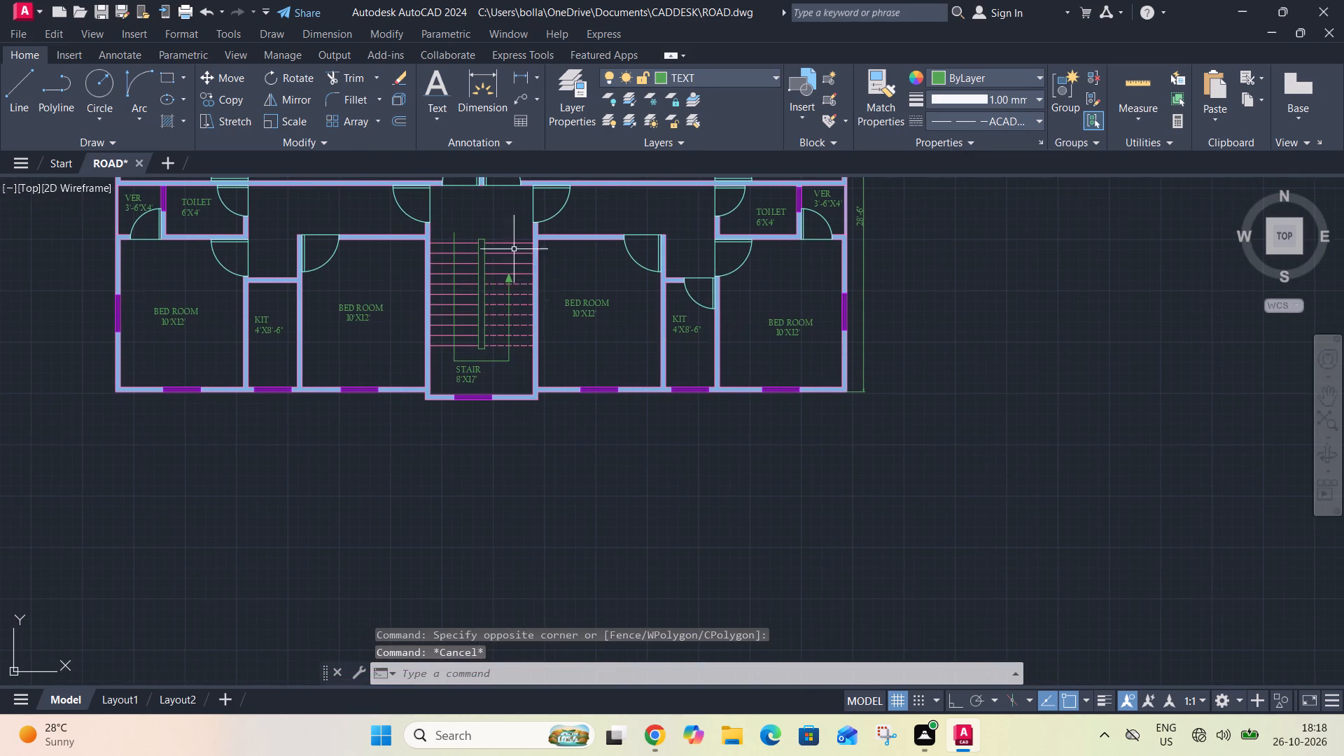
pyautogui.scroll(3, 508, 239)
pyautogui.click(508, 234)
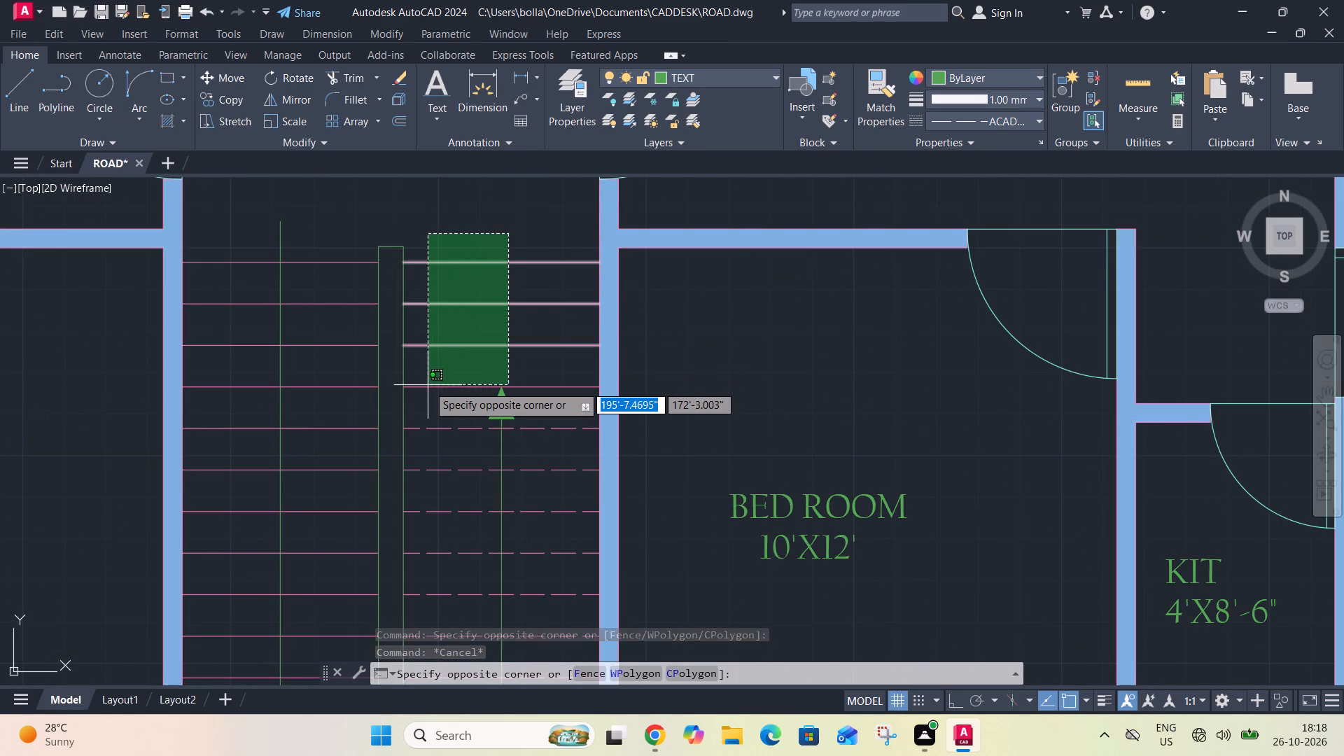
pyautogui.click(428, 389)
pyautogui.press('Escape')
pyautogui.click(474, 244)
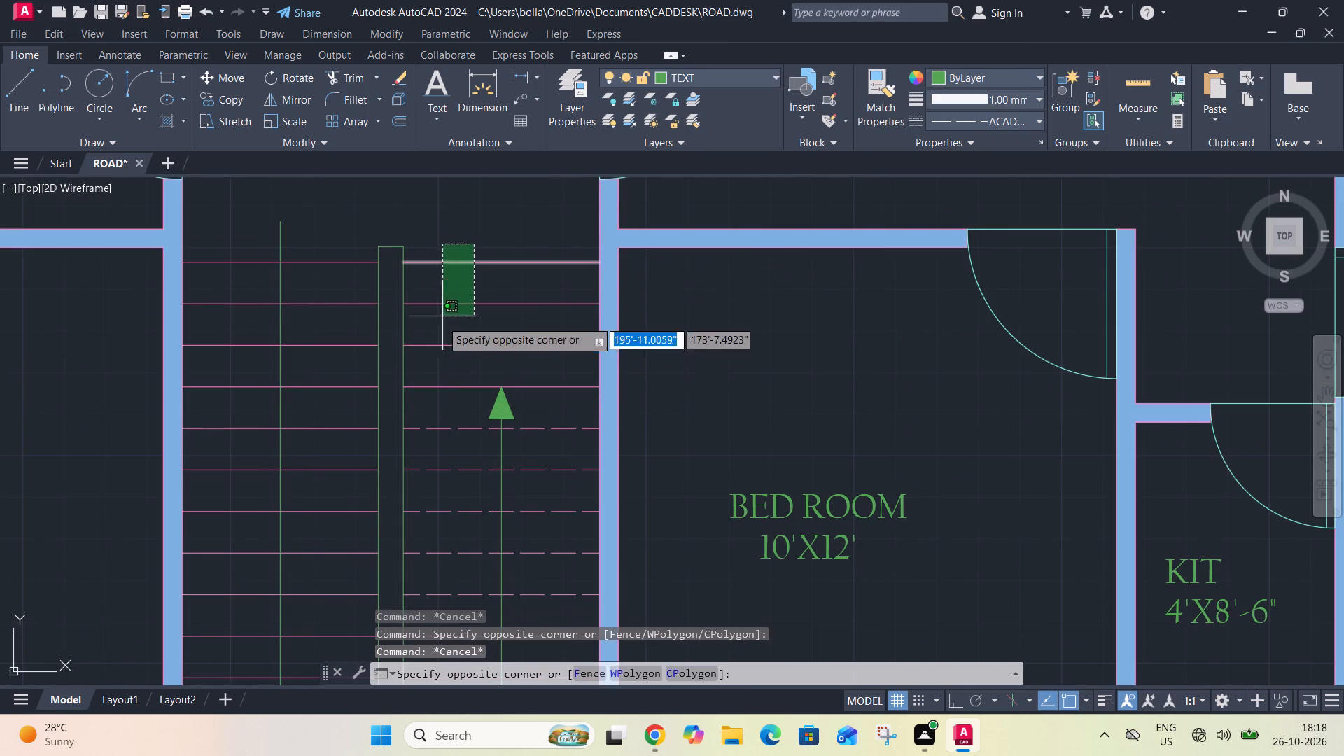
pyautogui.click(420, 395)
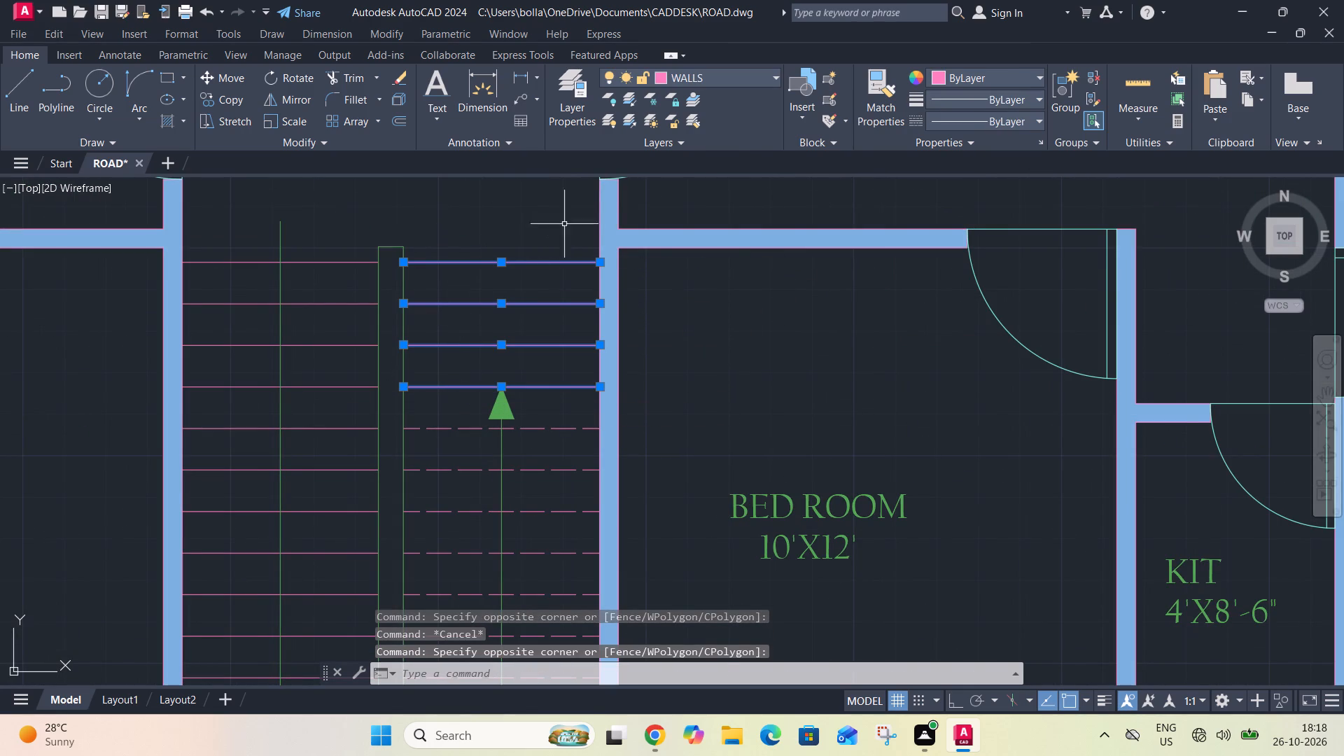
pyautogui.click(942, 120)
pyautogui.click(958, 177)
pyautogui.press('Escape')
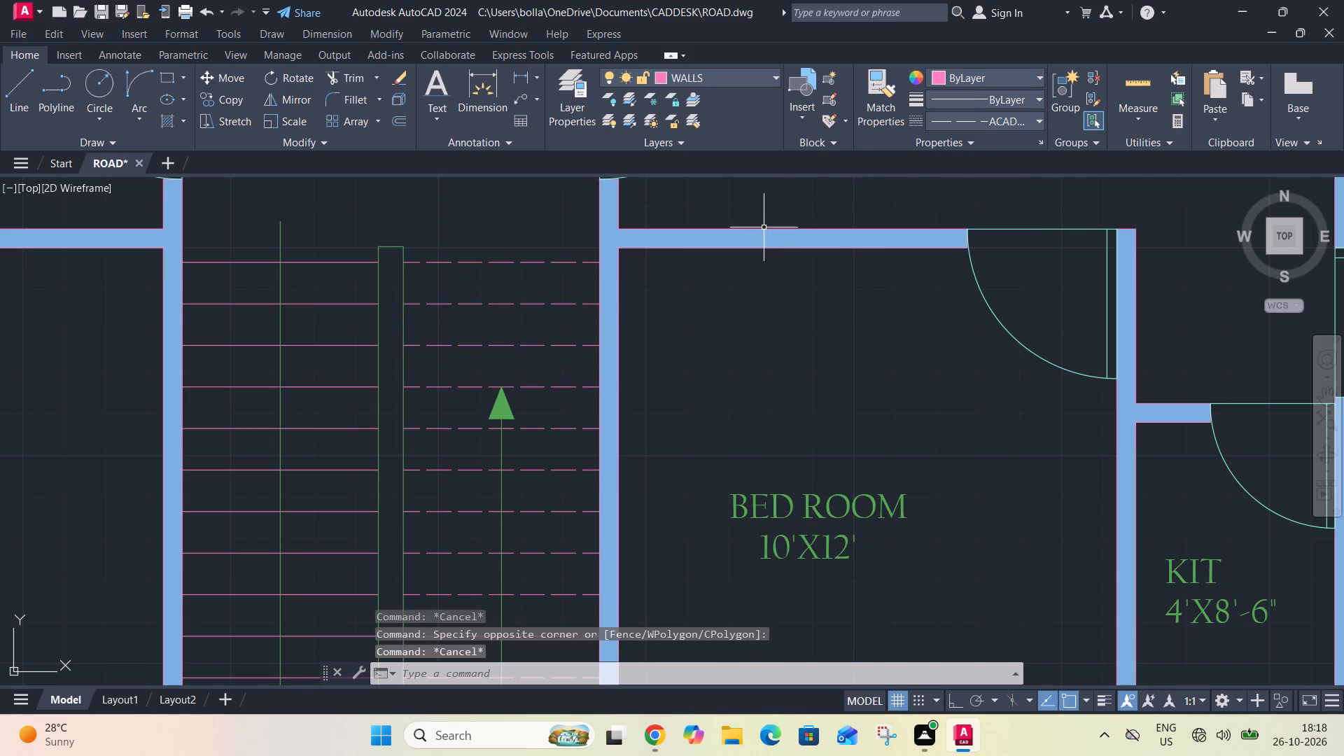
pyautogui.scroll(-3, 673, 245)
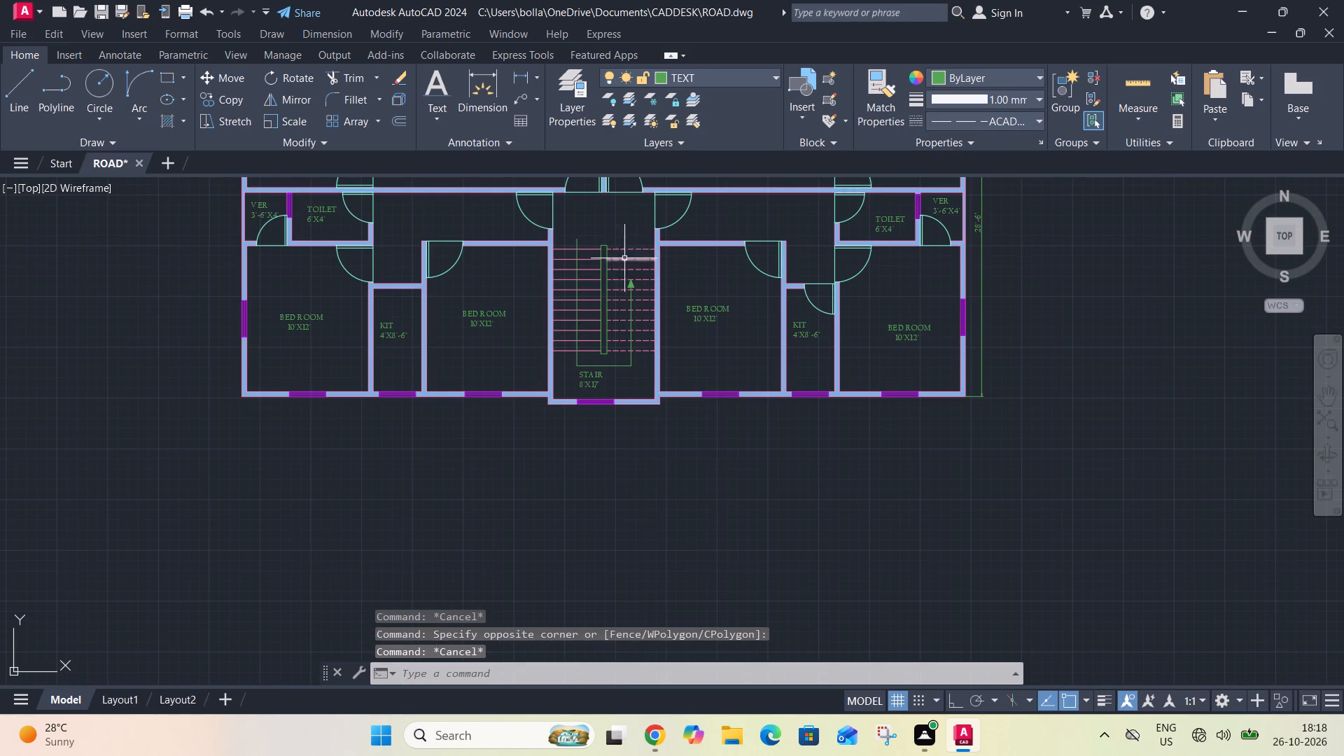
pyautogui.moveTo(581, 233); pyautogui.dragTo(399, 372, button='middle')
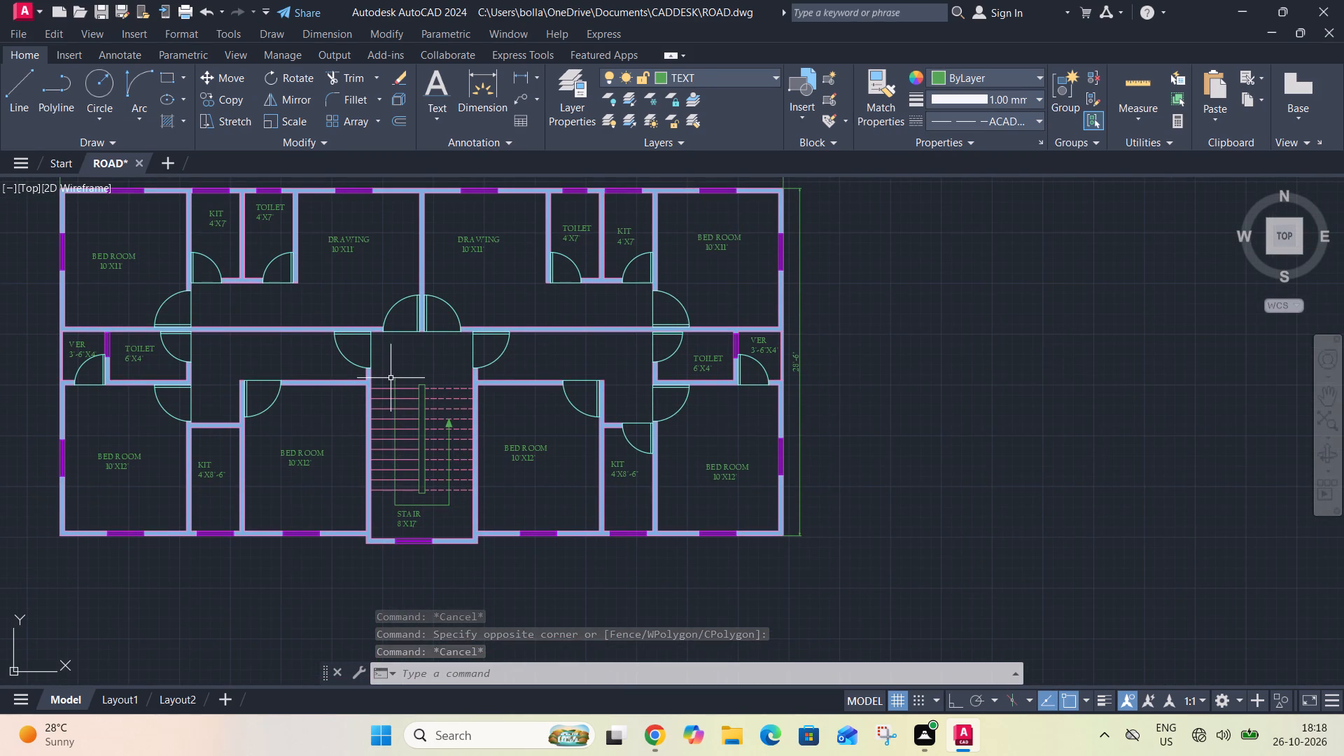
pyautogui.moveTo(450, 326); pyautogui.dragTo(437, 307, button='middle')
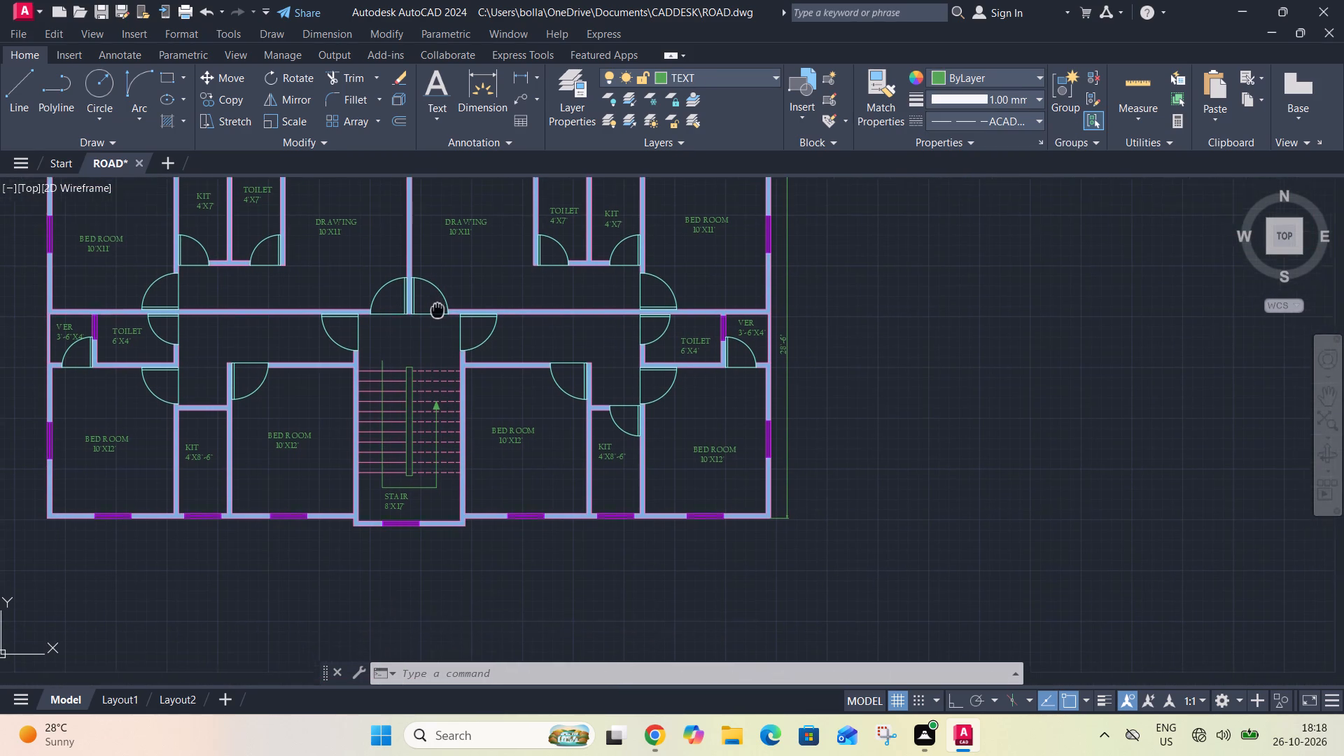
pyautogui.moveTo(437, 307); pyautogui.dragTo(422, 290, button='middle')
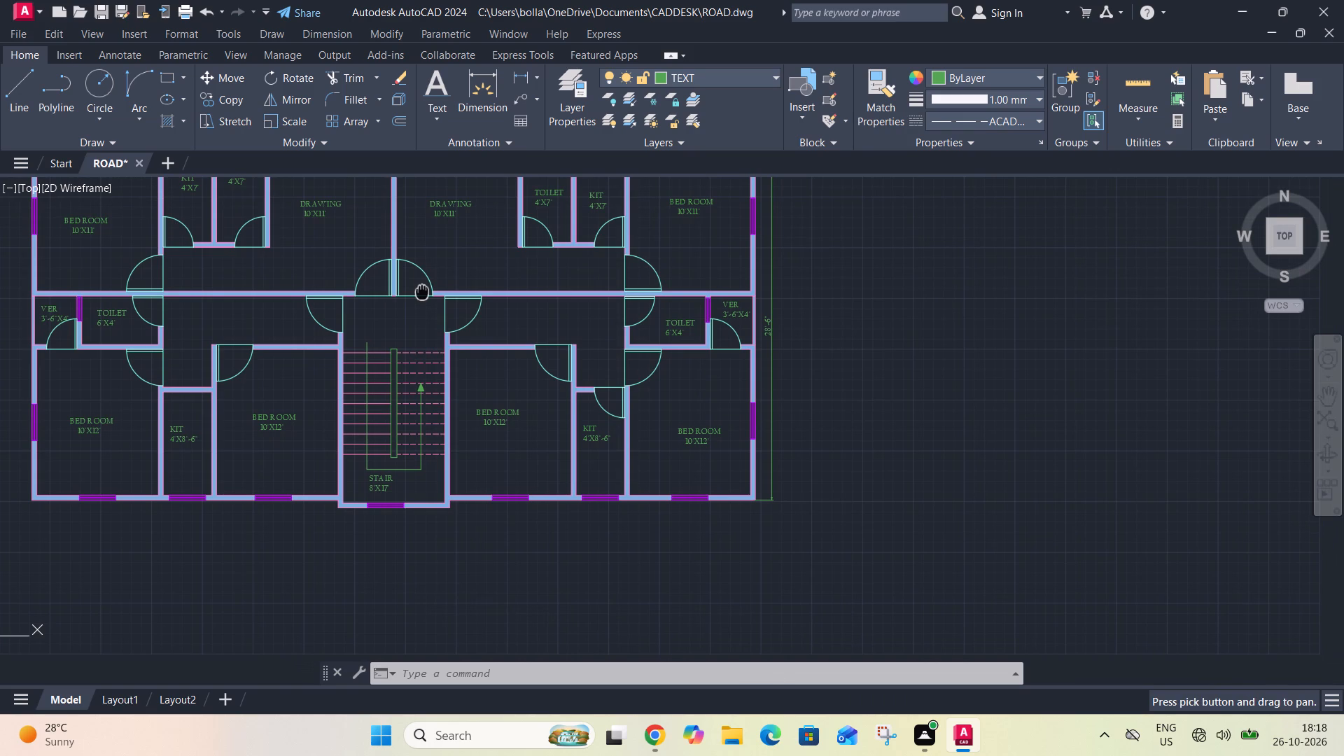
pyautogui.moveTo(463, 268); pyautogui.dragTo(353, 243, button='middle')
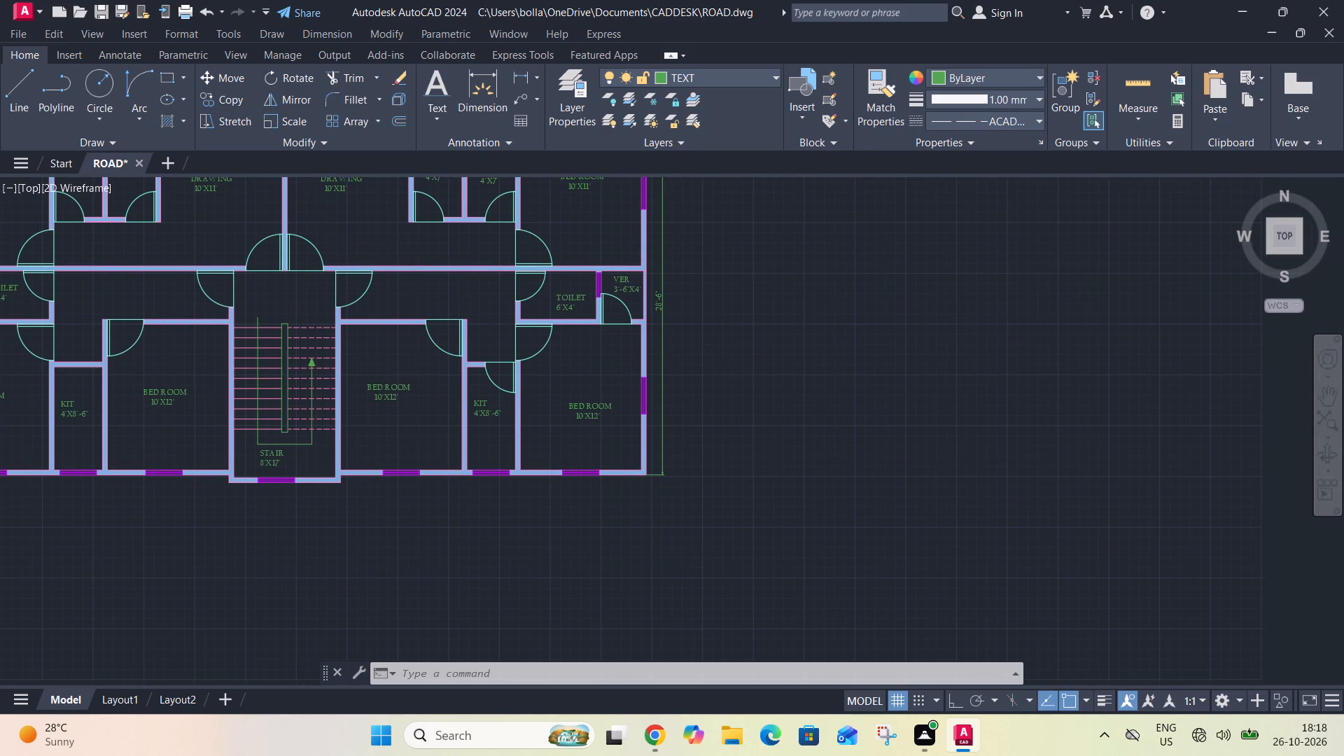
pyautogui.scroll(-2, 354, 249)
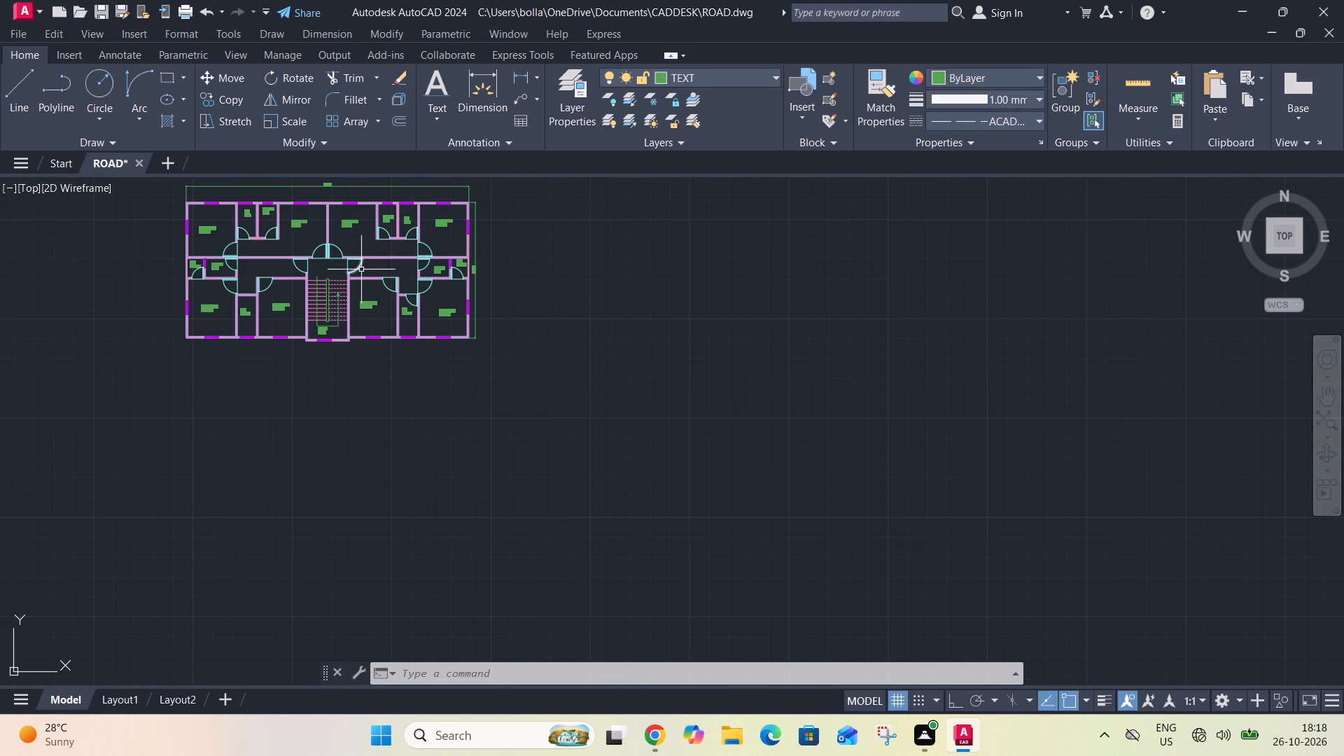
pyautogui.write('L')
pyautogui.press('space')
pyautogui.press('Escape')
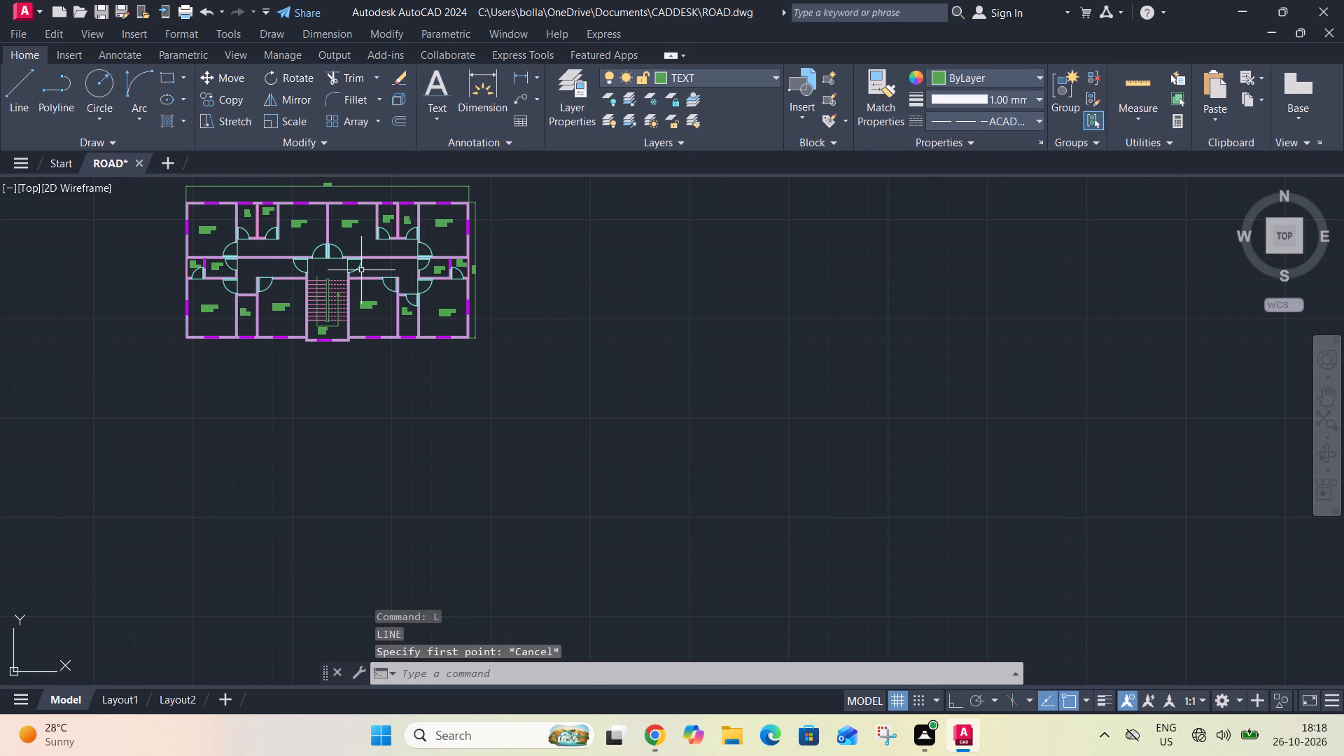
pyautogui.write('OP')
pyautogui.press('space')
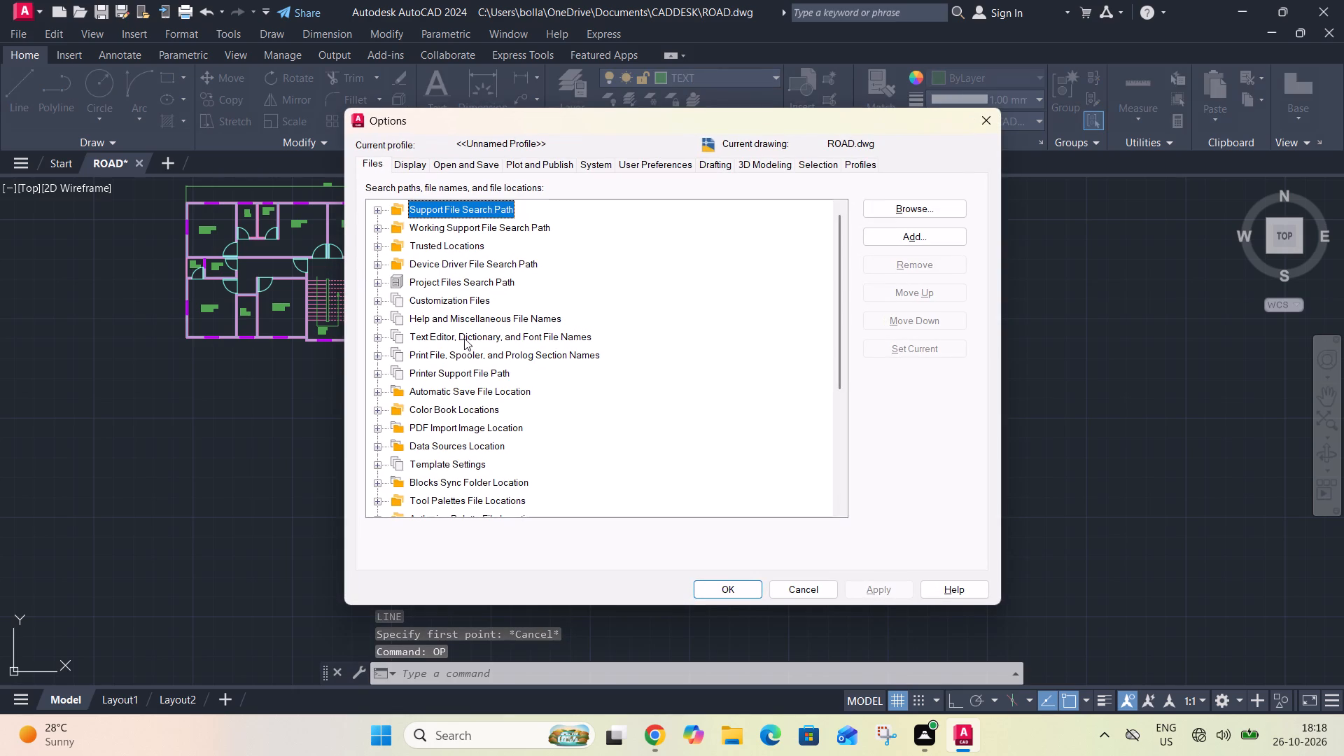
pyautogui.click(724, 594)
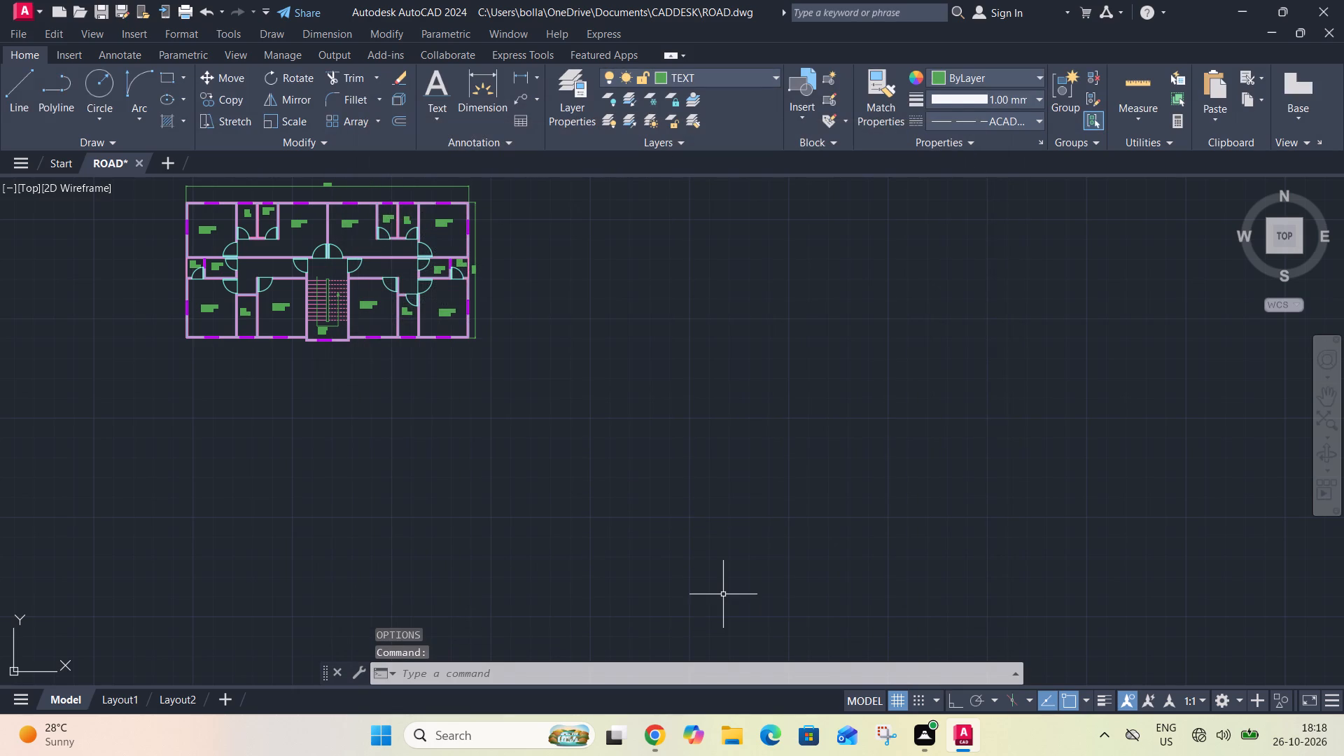
# Save the ROAD drawing.
pyautogui.hotkey('ctrl', 's')
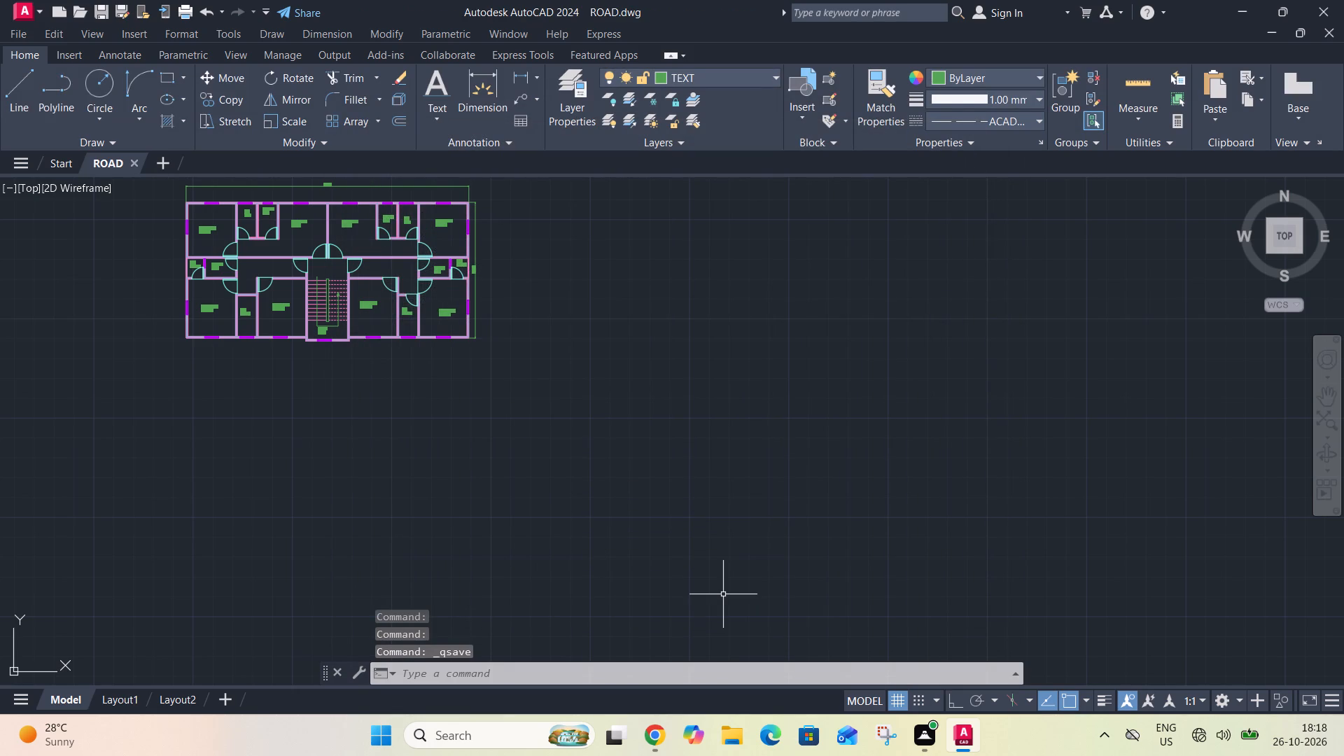
pyautogui.hotkey('ctrl', 'o')
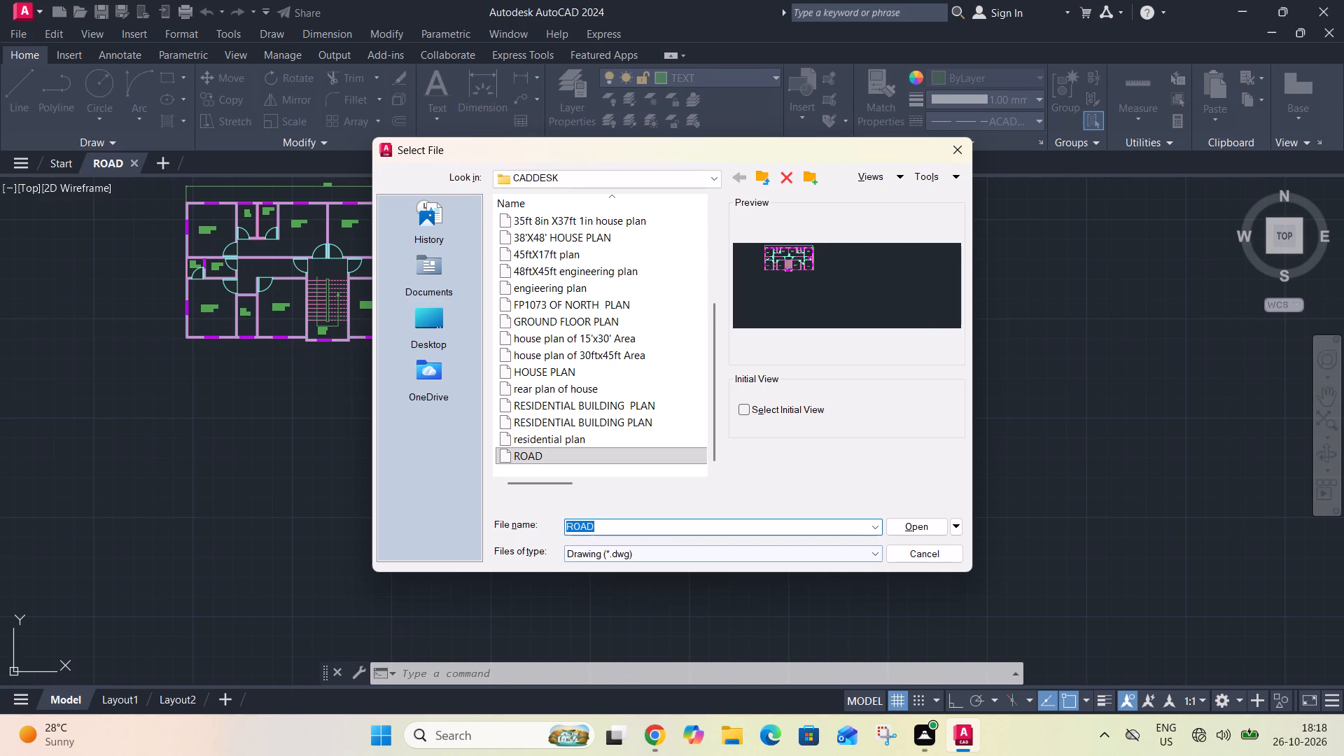
pyautogui.press('Escape')
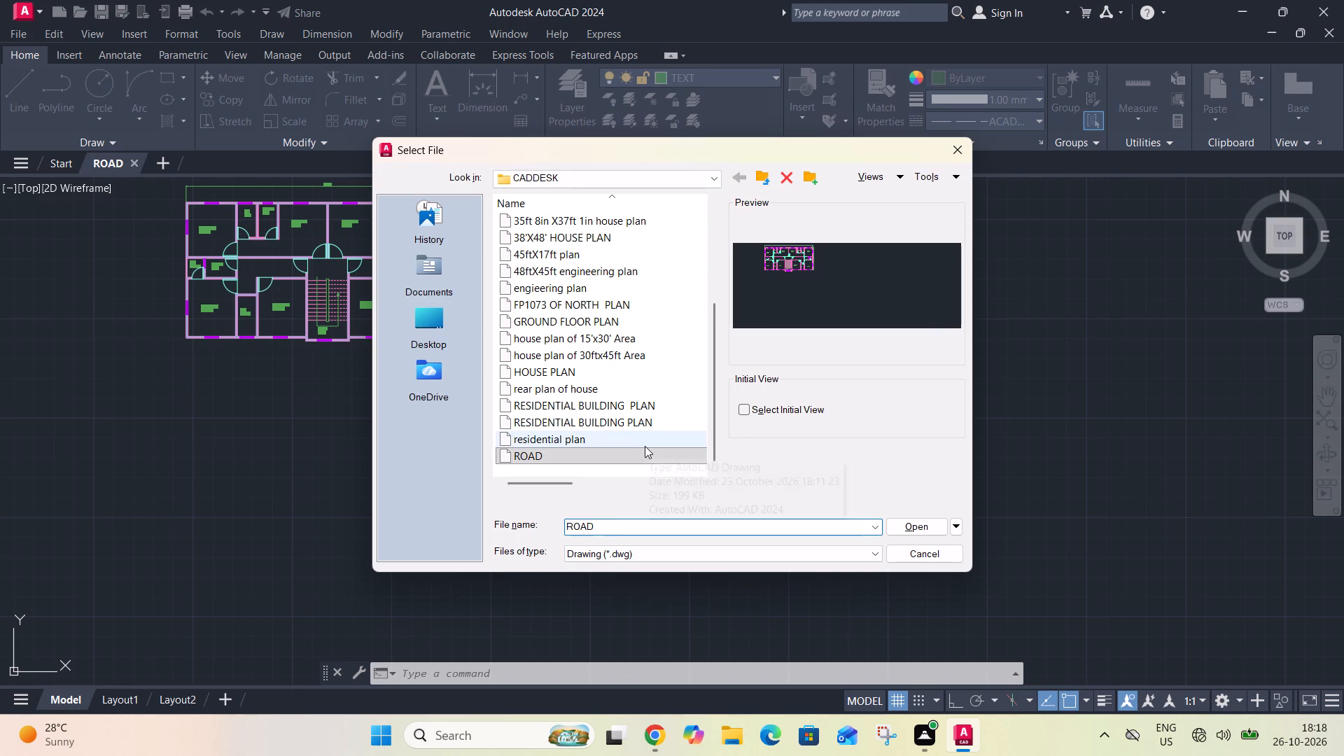
# Set up a plot with Microsoft Print to PDF, using a Window plot area around the whole floor plan and its overall dimensions.
pyautogui.hotkey('ctrl', 'p')
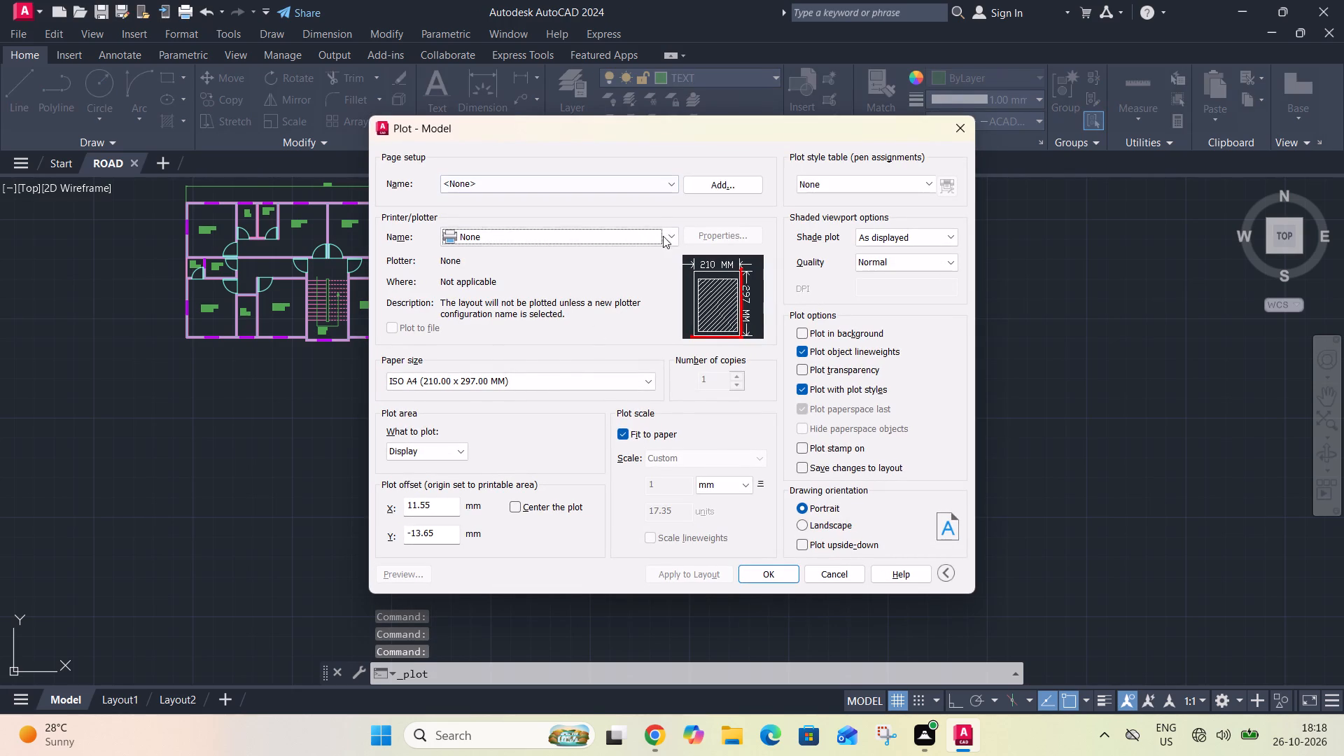
pyautogui.click(671, 239)
pyautogui.click(654, 280)
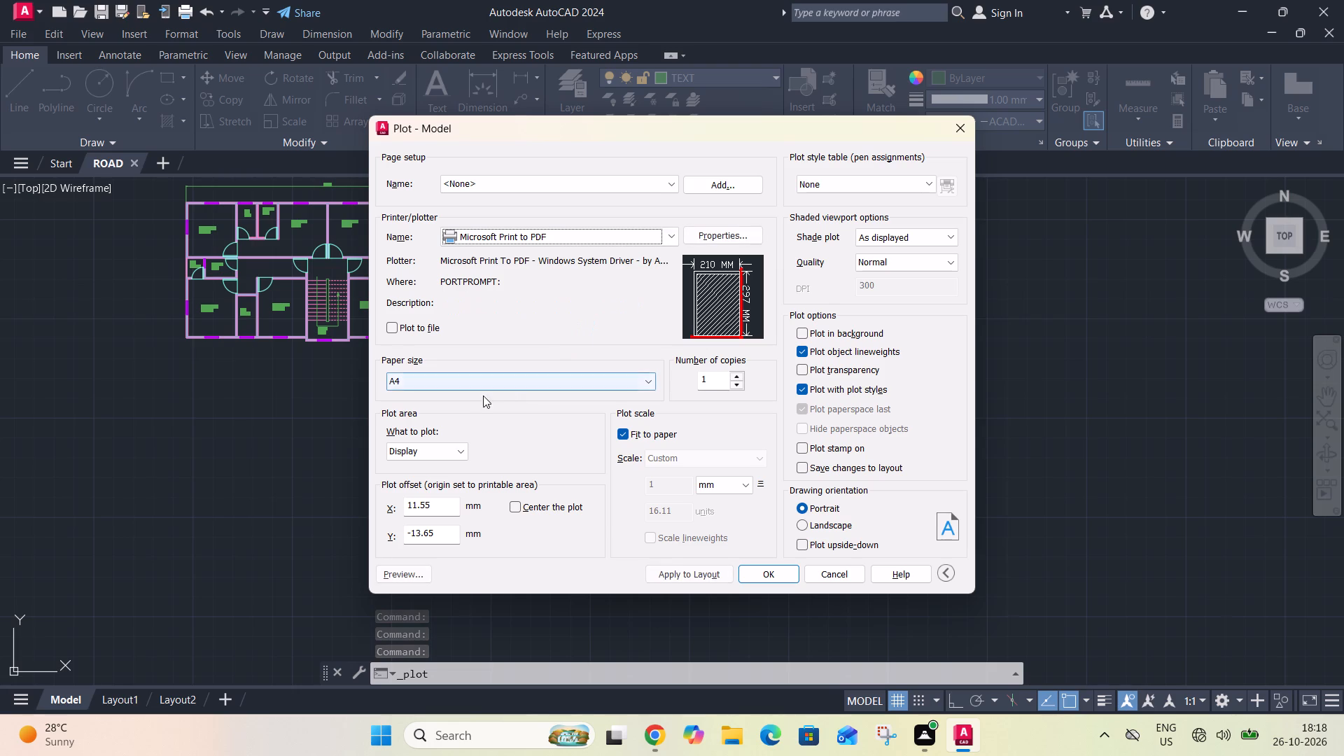
pyautogui.click(437, 447)
pyautogui.click(417, 498)
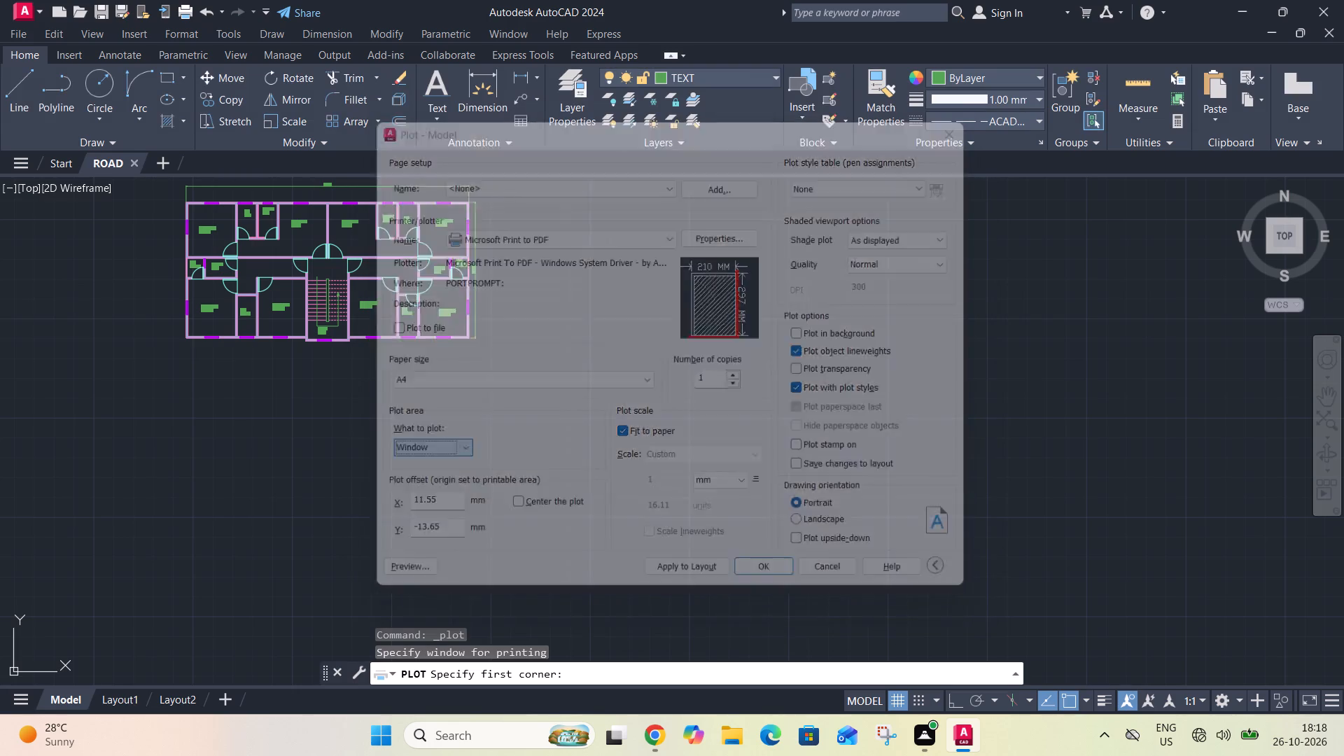
pyautogui.scroll(-4, 416, 486)
pyautogui.scroll(-2, 400, 426)
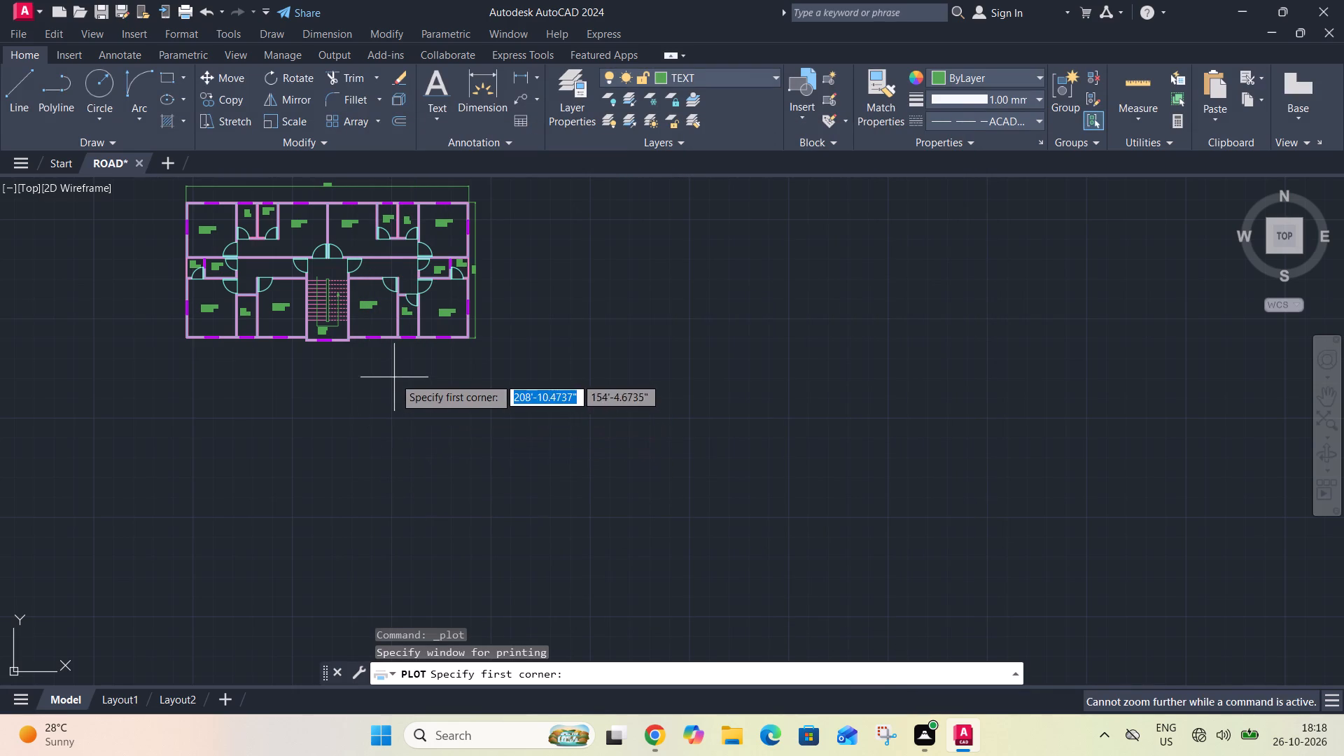
pyautogui.scroll(-2, 398, 386)
pyautogui.scroll(-3, 505, 248)
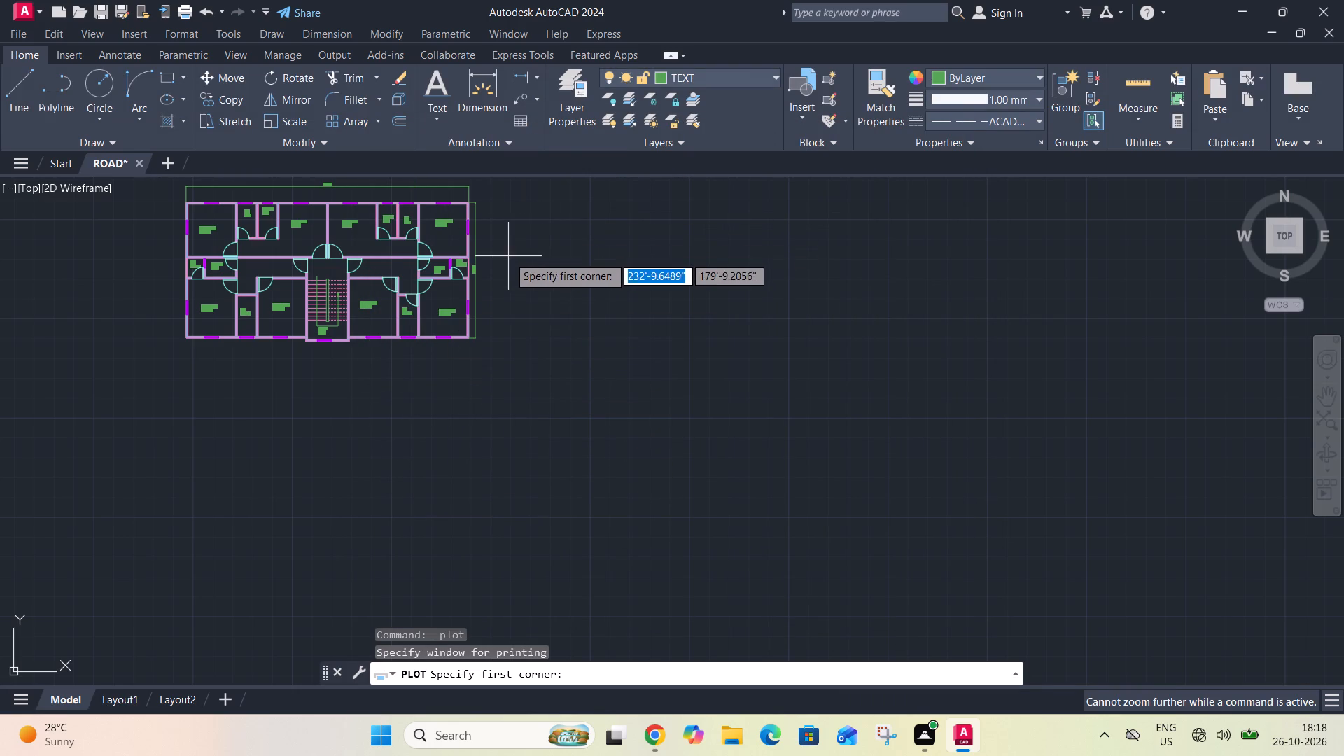
pyautogui.moveTo(544, 240); pyautogui.dragTo(679, 330, button='middle')
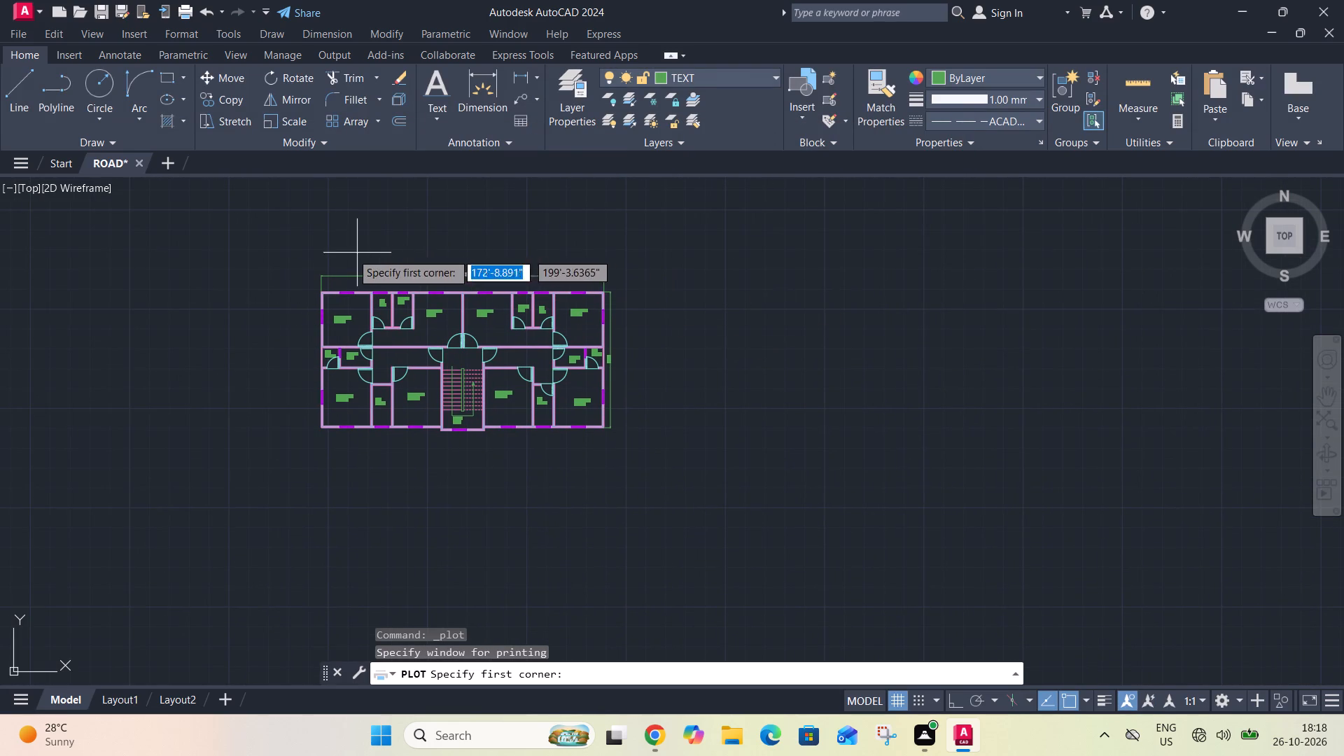
pyautogui.click(270, 255)
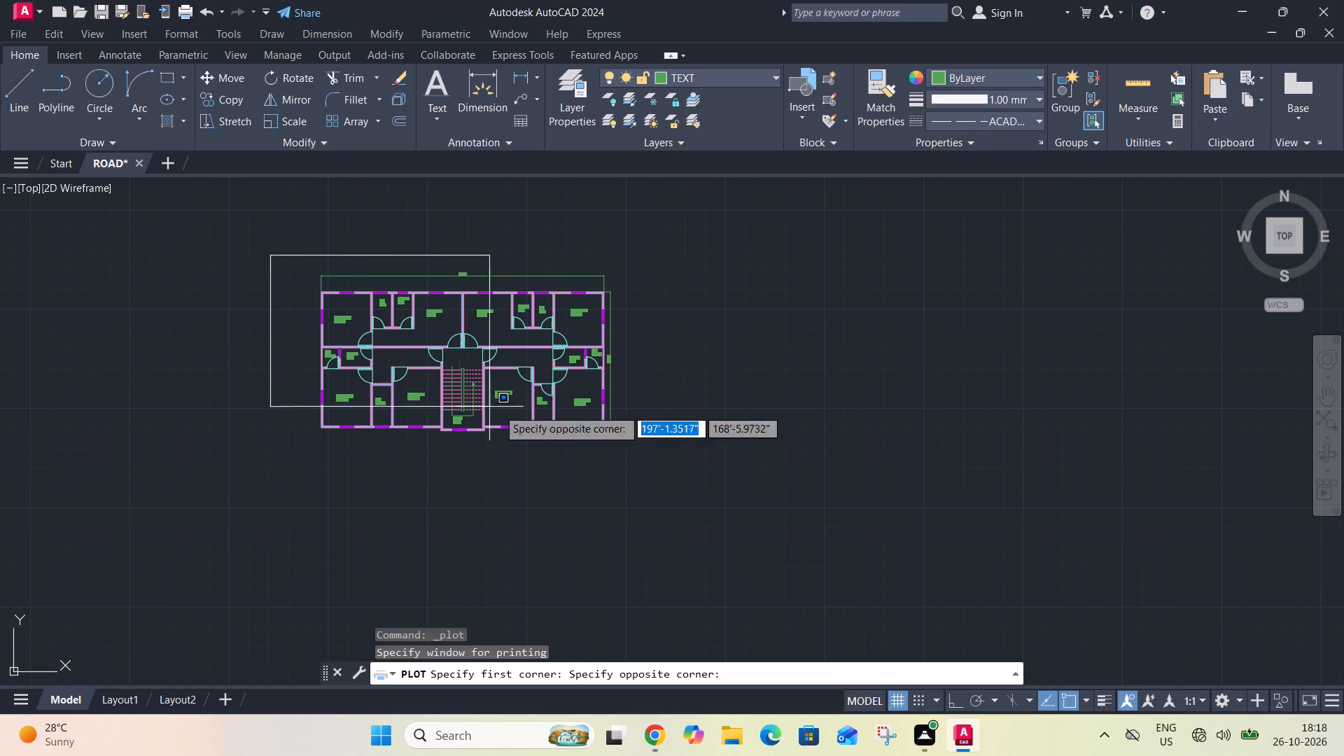
pyautogui.click(643, 441)
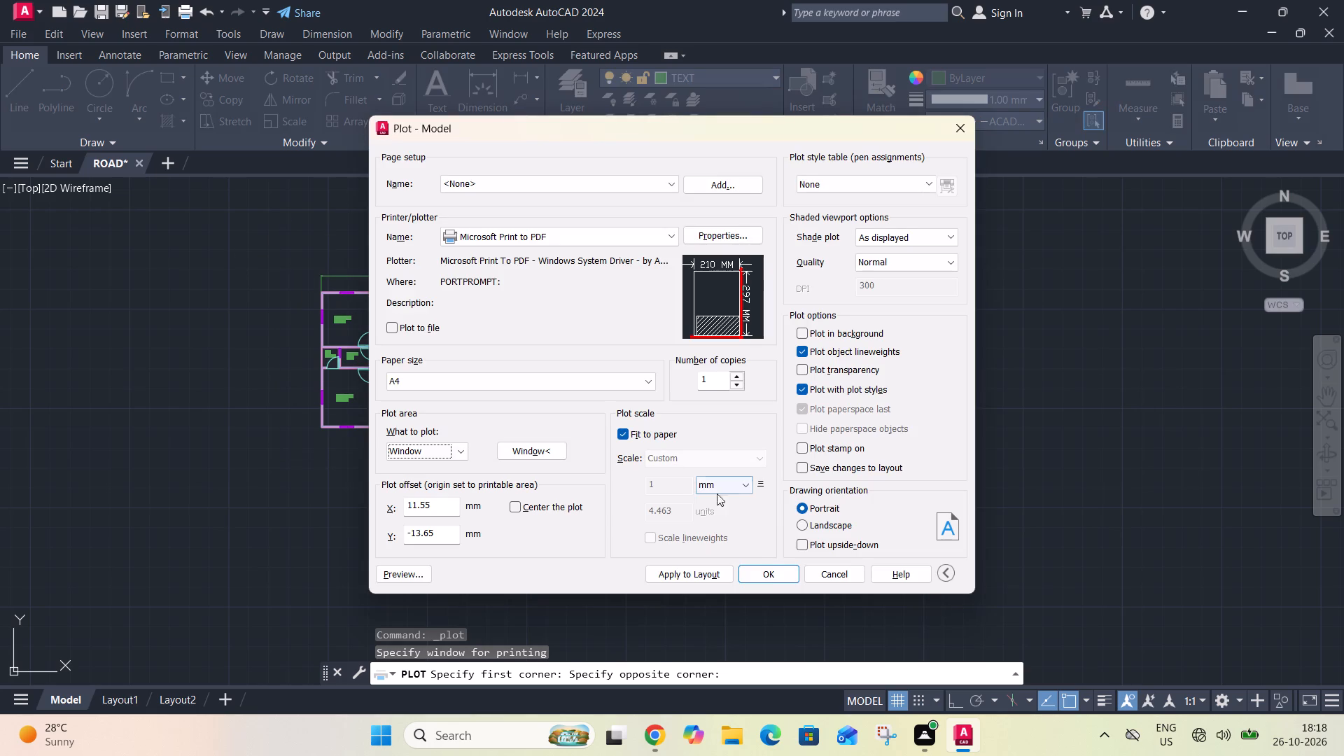
# Plot the floor plan and save the output as ROAD PDF in the CADDESK folder.
pyautogui.click(764, 573)
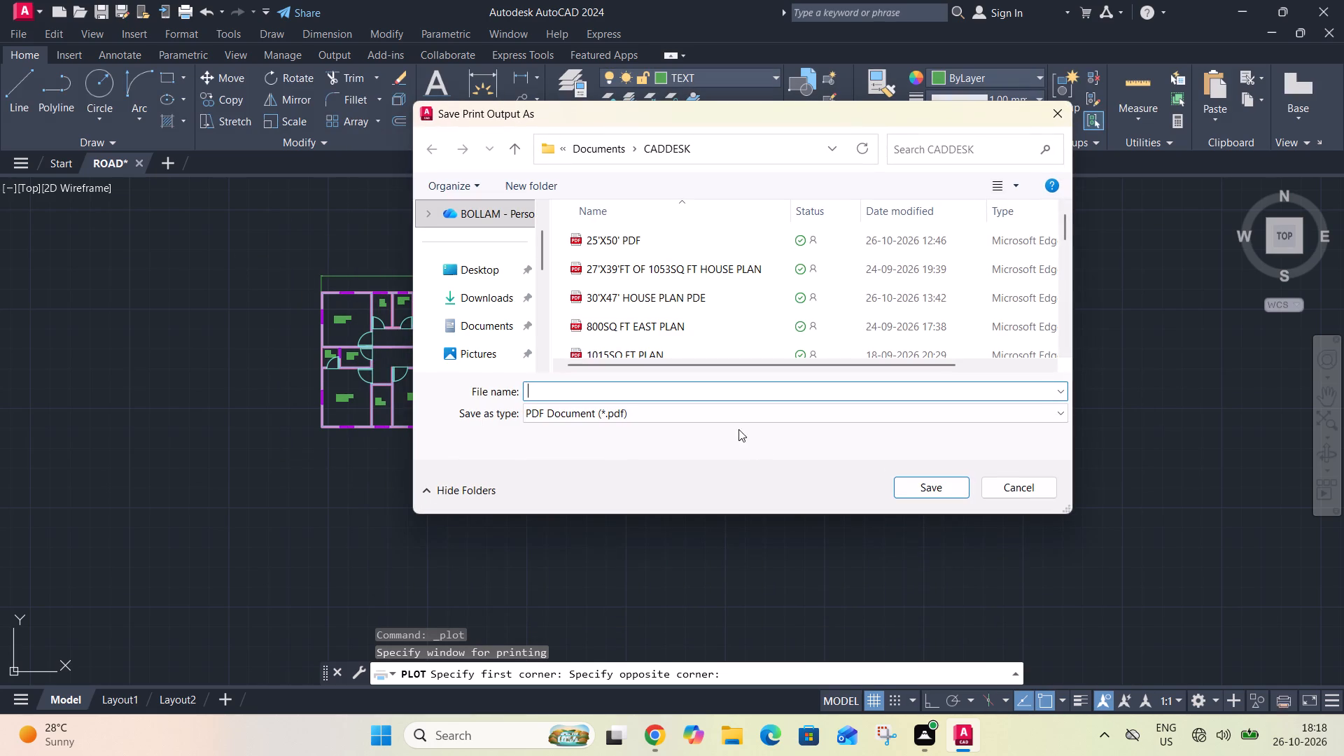
pyautogui.click(664, 394)
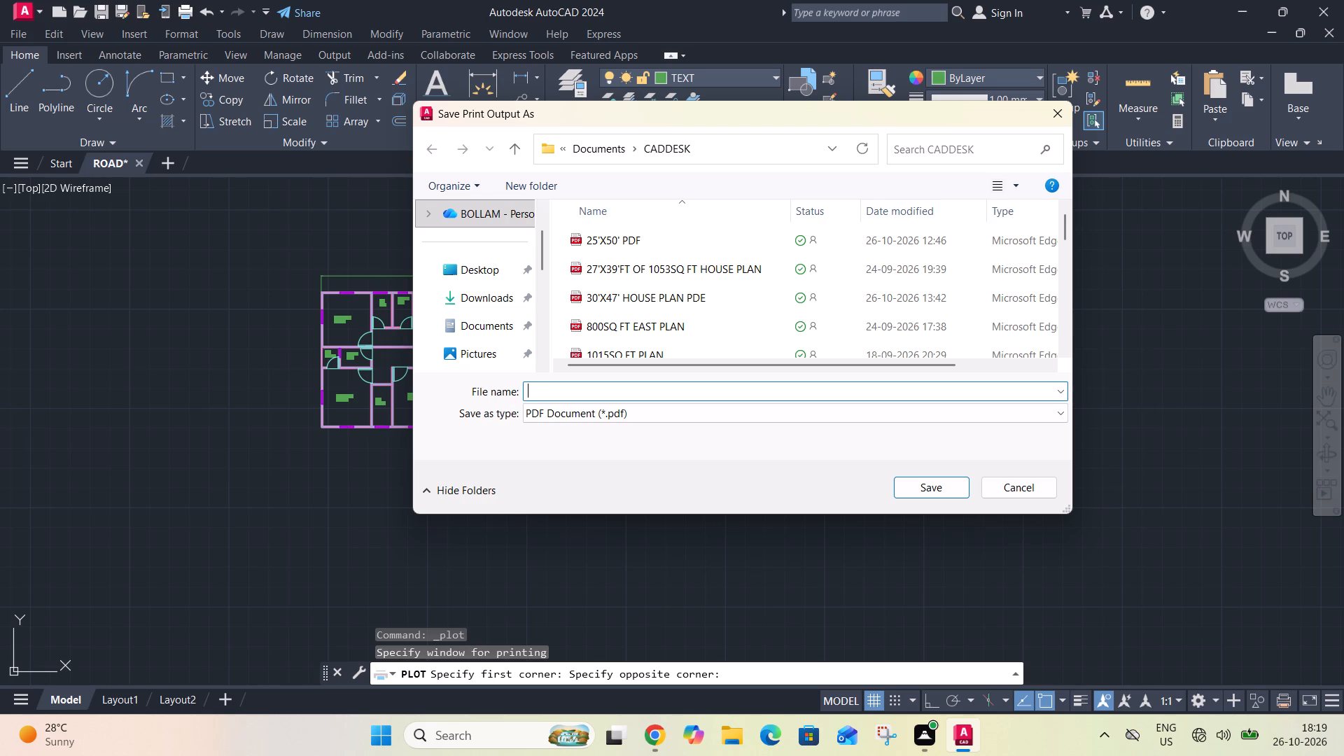
pyautogui.write('ROADB')
pyautogui.press('BackSpace')
pyautogui.press('space')
pyautogui.write('PDF')
pyautogui.click(923, 484)
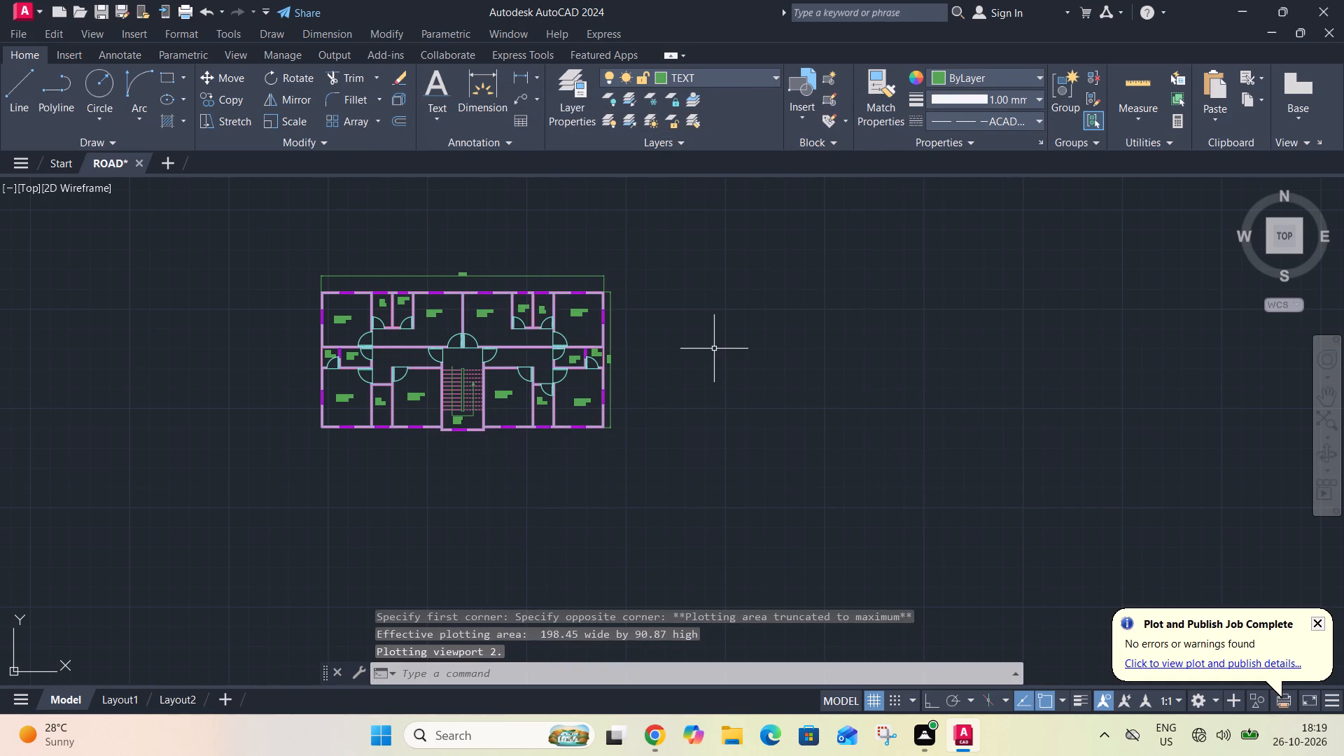
# Turn off log file recording with the LOGFILEOFF command.
pyautogui.write('LO')
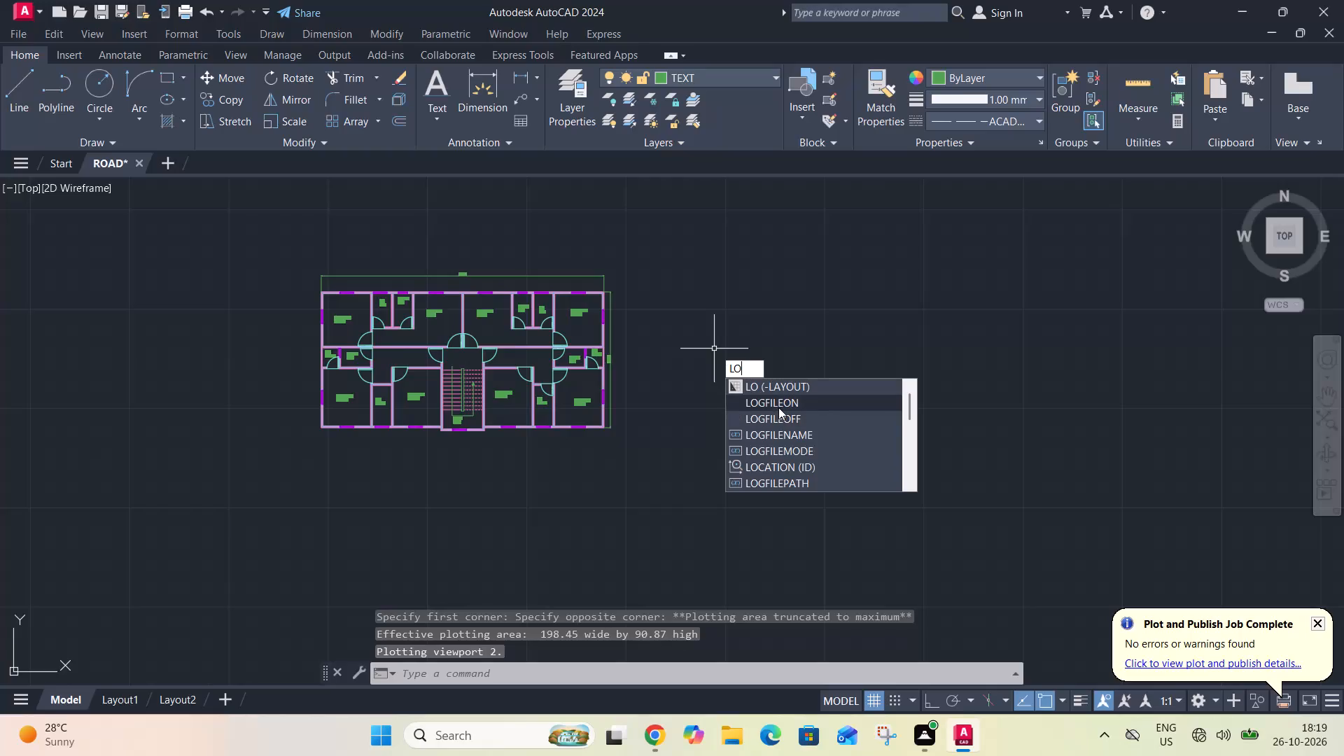
pyautogui.click(782, 416)
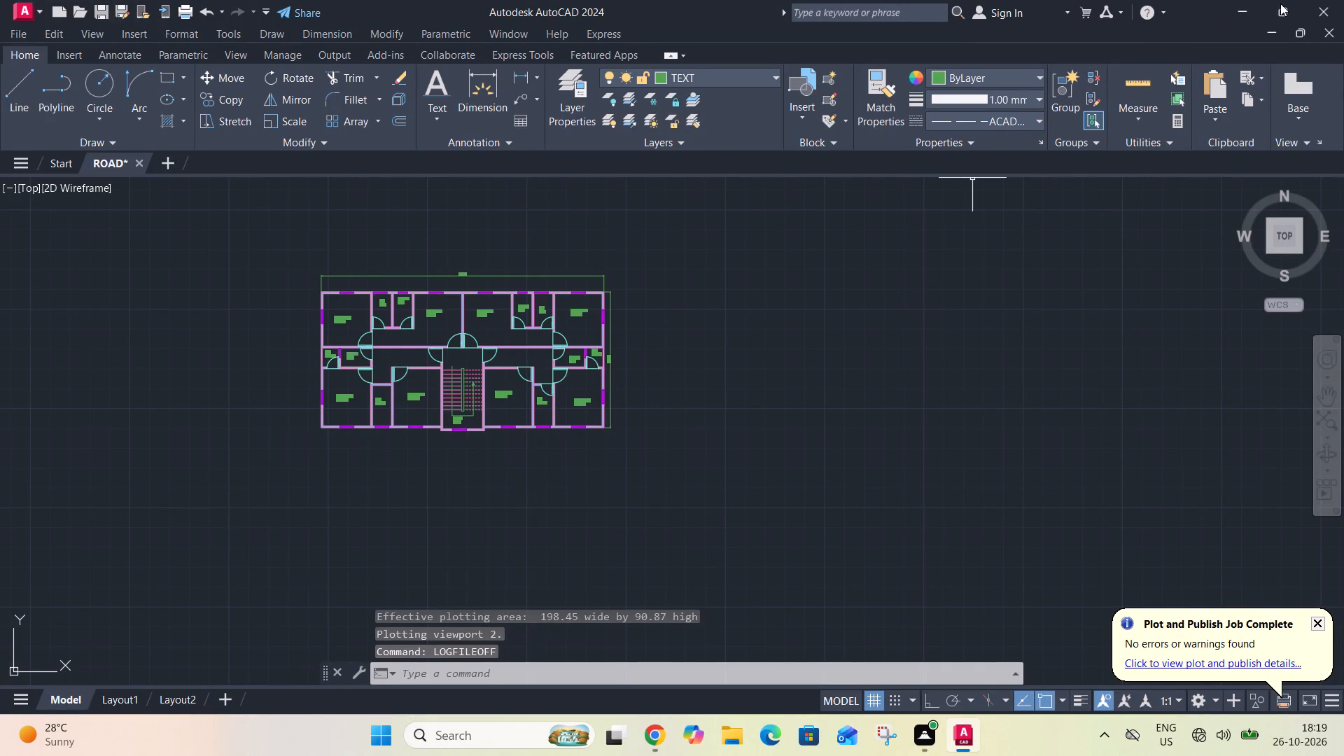
# Exit the program, saving the changes to ROAD.dwg.
pyautogui.click(1327, 8)
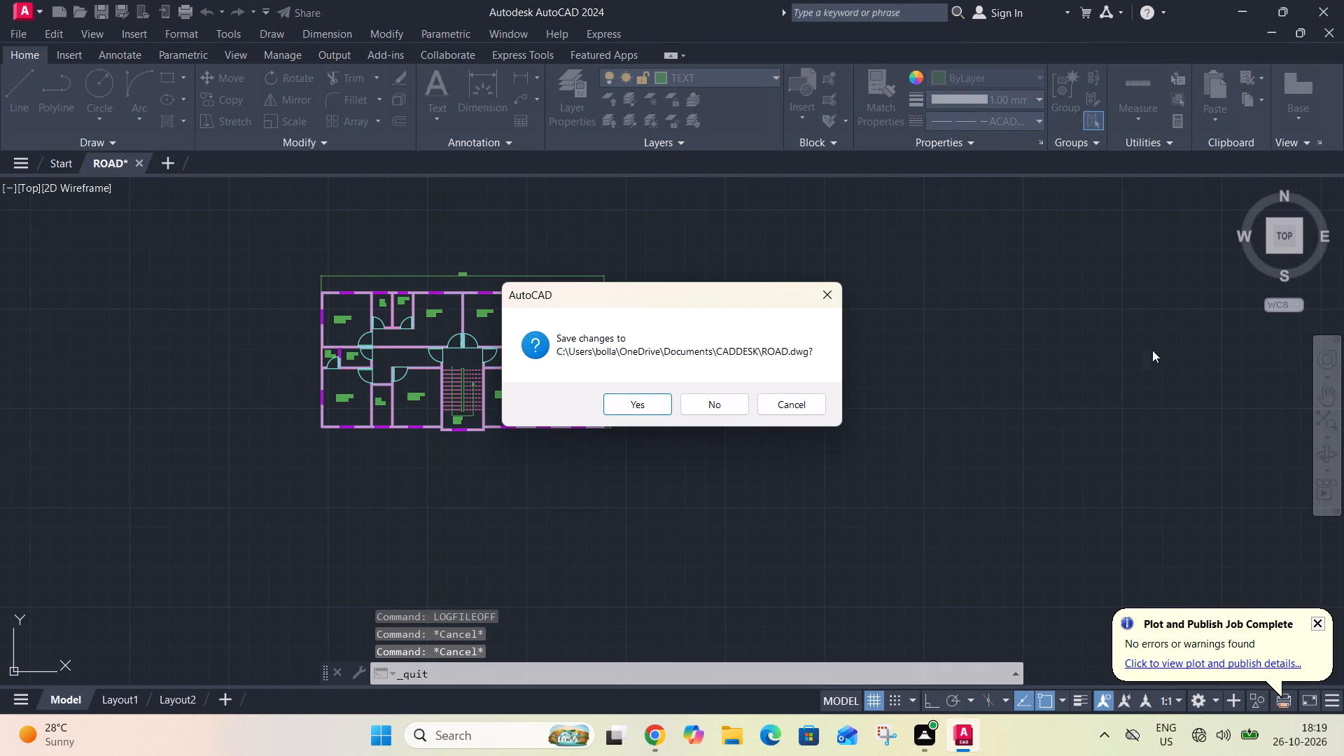
pyautogui.click(660, 398)
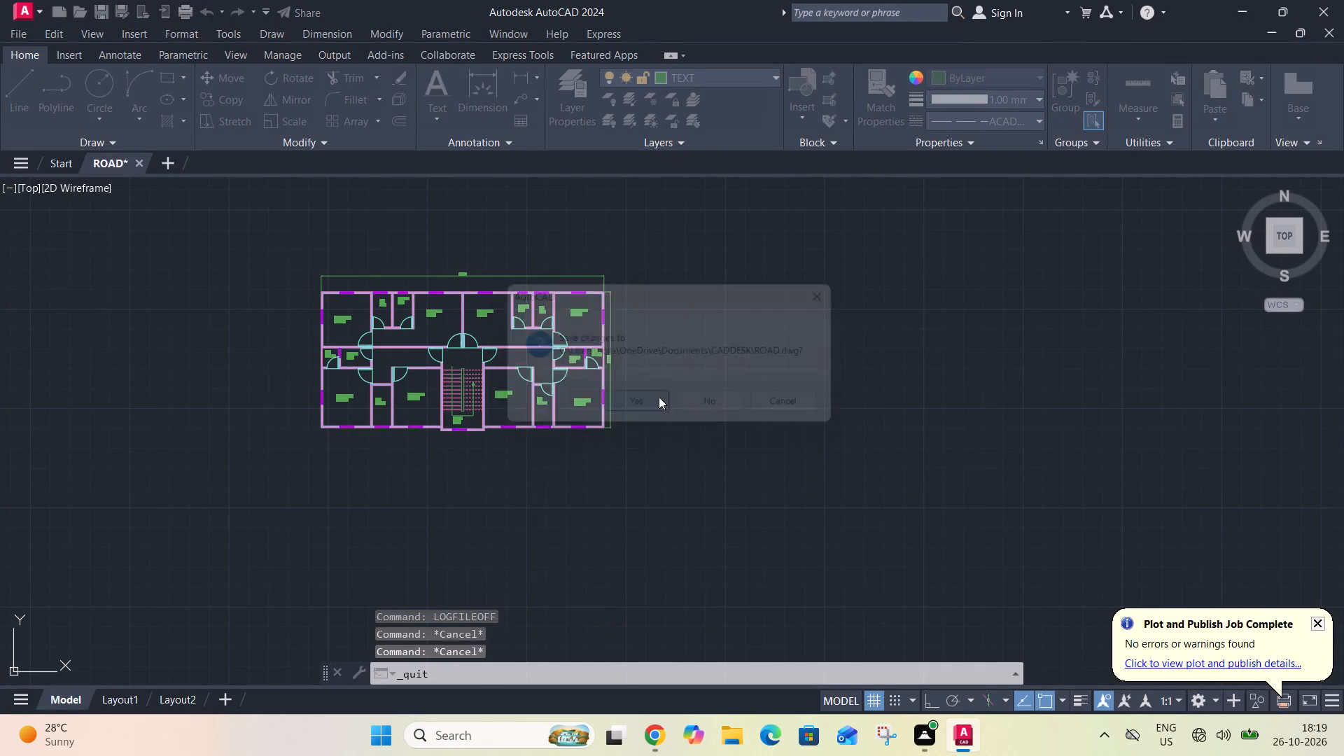